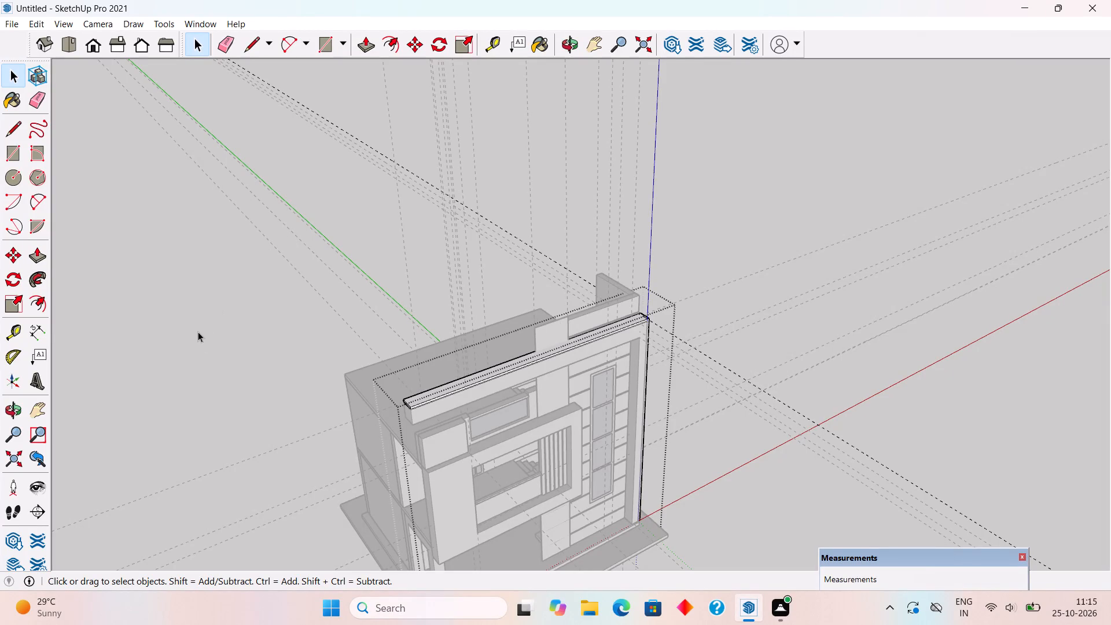
# Close the group and examine the capped beam against the front elevation.
pyautogui.click(190, 310)
pyautogui.scroll(-4, 190, 310)
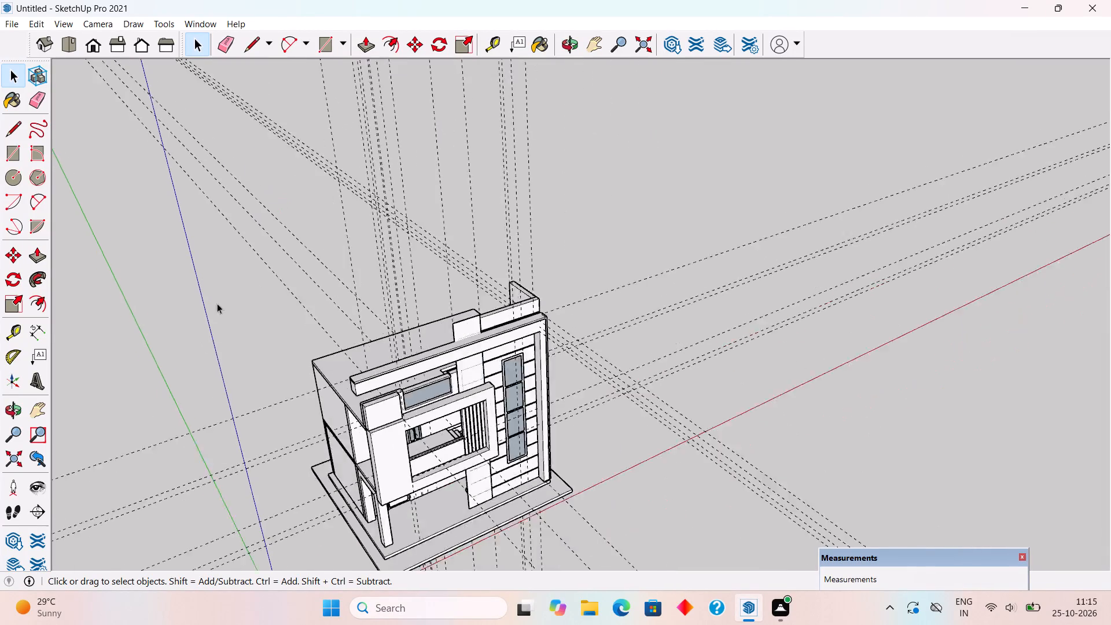
pyautogui.scroll(-3, 217, 303)
pyautogui.moveTo(444, 330); pyautogui.dragTo(386, 37, button='middle')
pyautogui.scroll(1, 332, 422)
pyautogui.moveTo(332, 422); pyautogui.dragTo(414, 604, button='middle')
pyautogui.scroll(4, 363, 347)
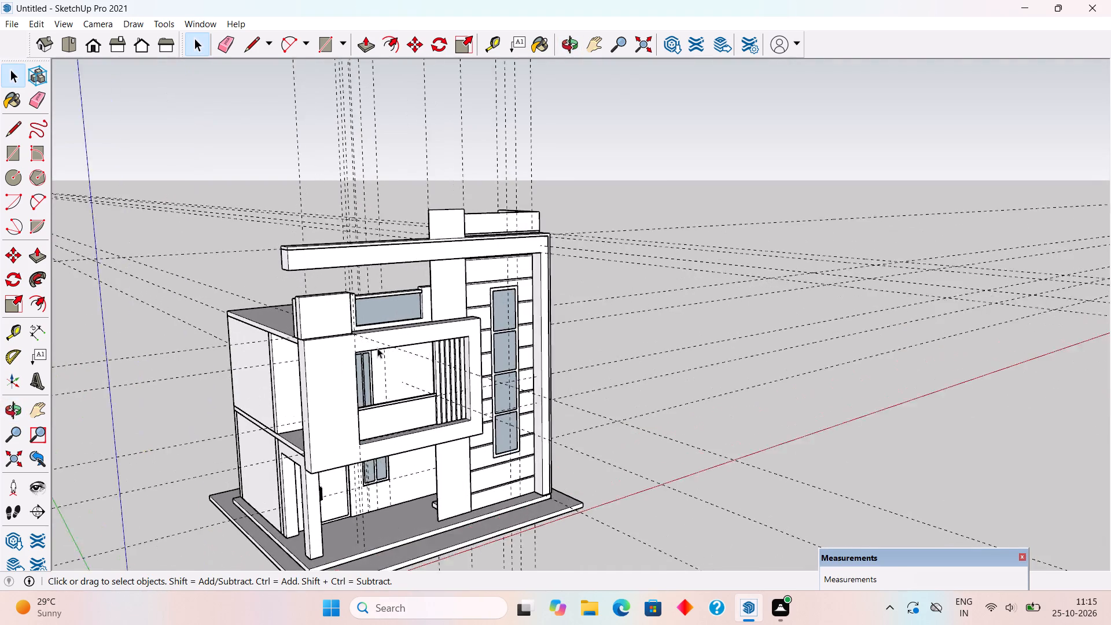
pyautogui.scroll(2, 388, 348)
pyautogui.moveTo(383, 264); pyautogui.dragTo(384, 258, button='middle')
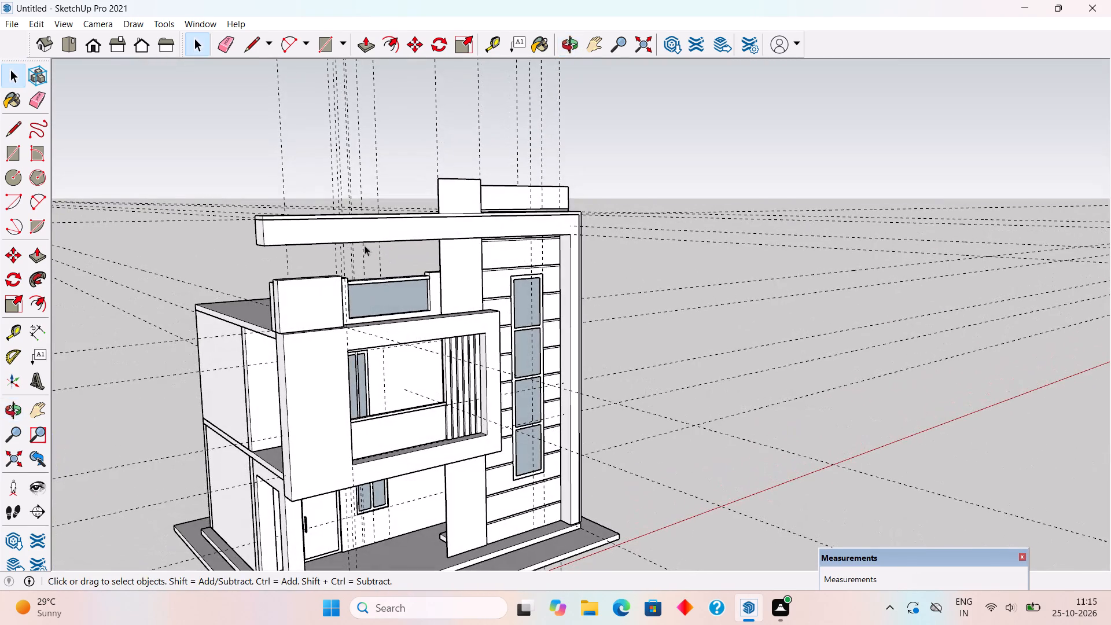
pyautogui.moveTo(474, 266); pyautogui.dragTo(426, 343, button='middle')
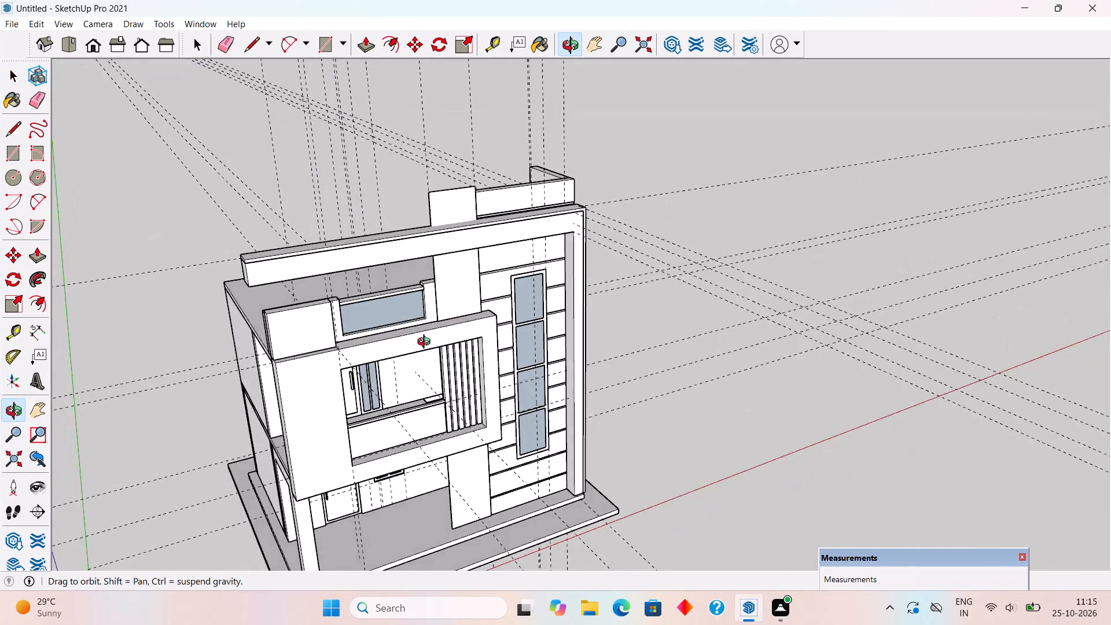
pyautogui.moveTo(426, 343); pyautogui.dragTo(366, 299, button='middle')
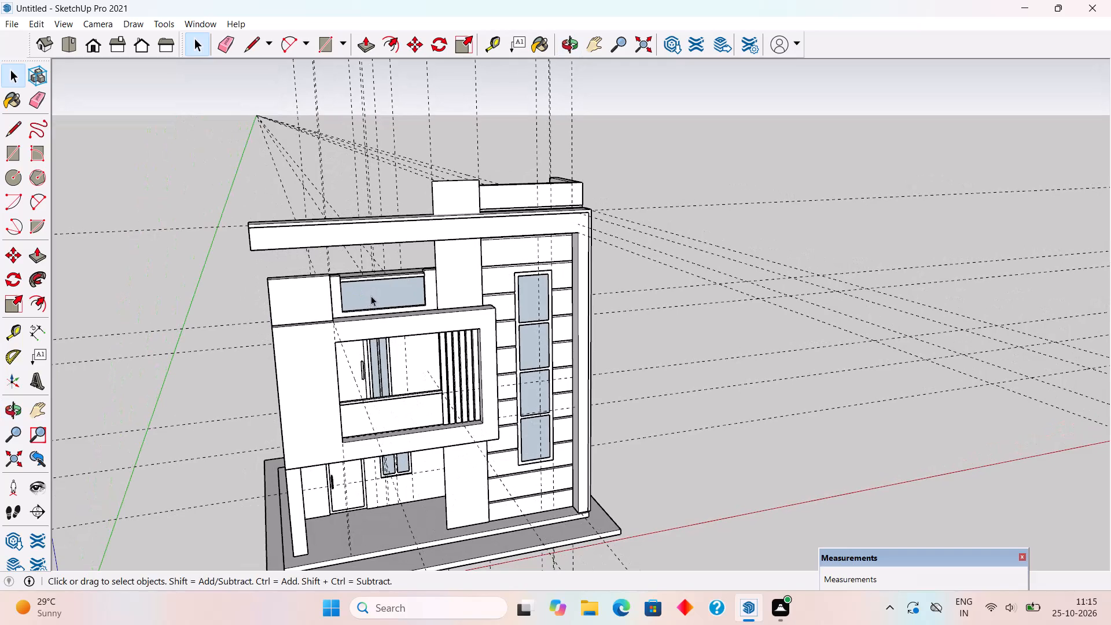
# Open the beam group and draw a vertical 1' 9" line across the beam's rear face at the pillar's edge.
pyautogui.moveTo(273, 213); pyautogui.dragTo(980, 266, button='middle')
pyautogui.scroll(4, 957, 273)
pyautogui.scroll(5, 652, 145)
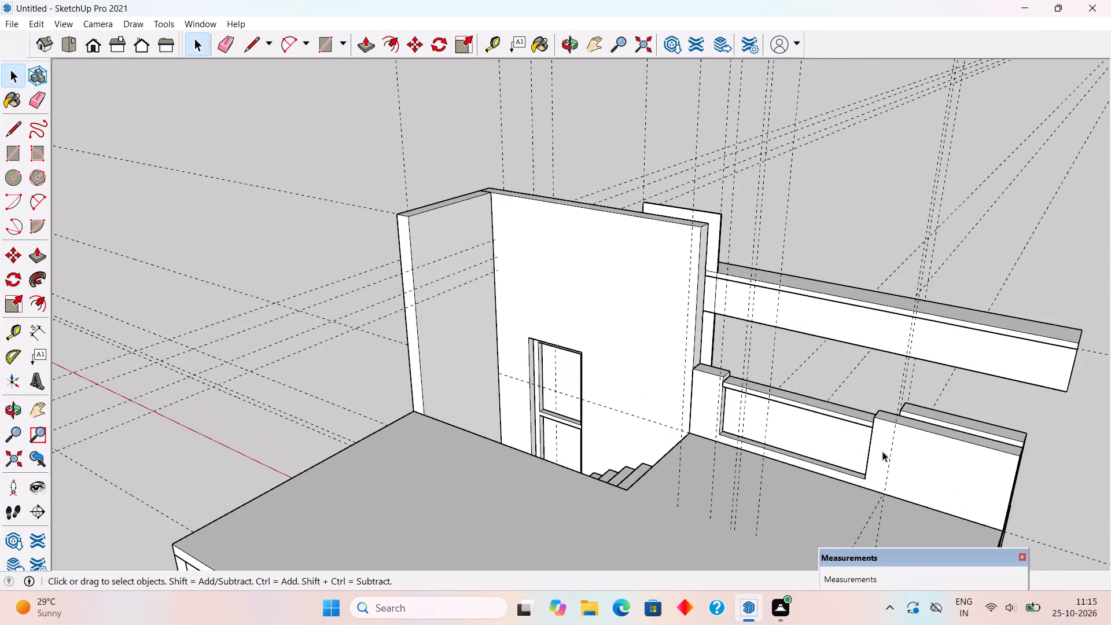
pyautogui.scroll(5, 884, 436)
pyautogui.tripleClick(808, 282)
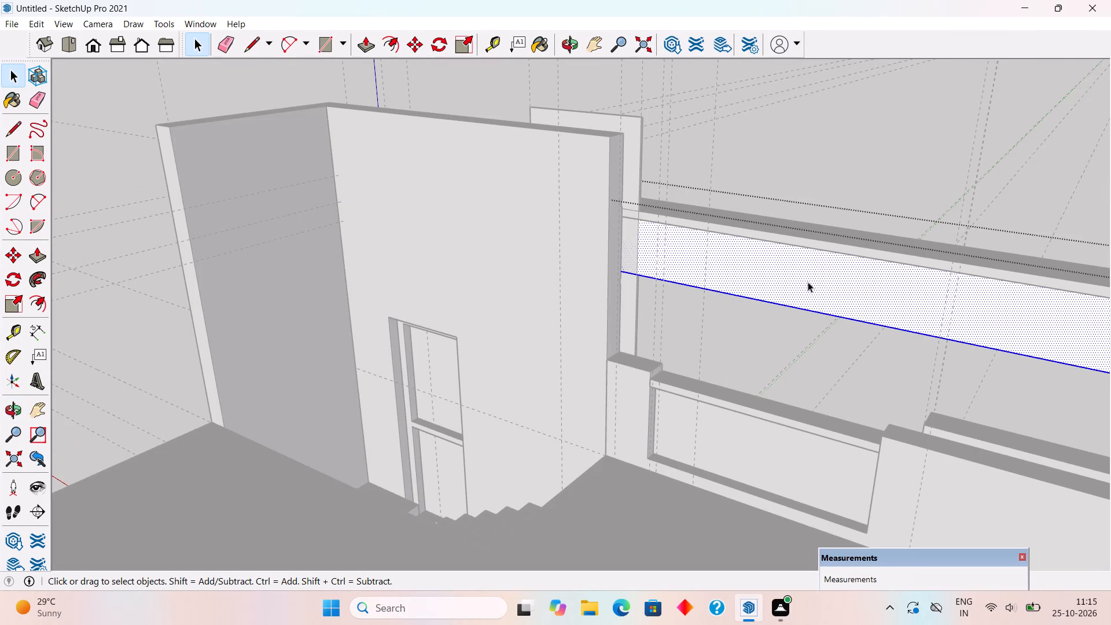
pyautogui.moveTo(813, 281); pyautogui.dragTo(818, 315, button='middle')
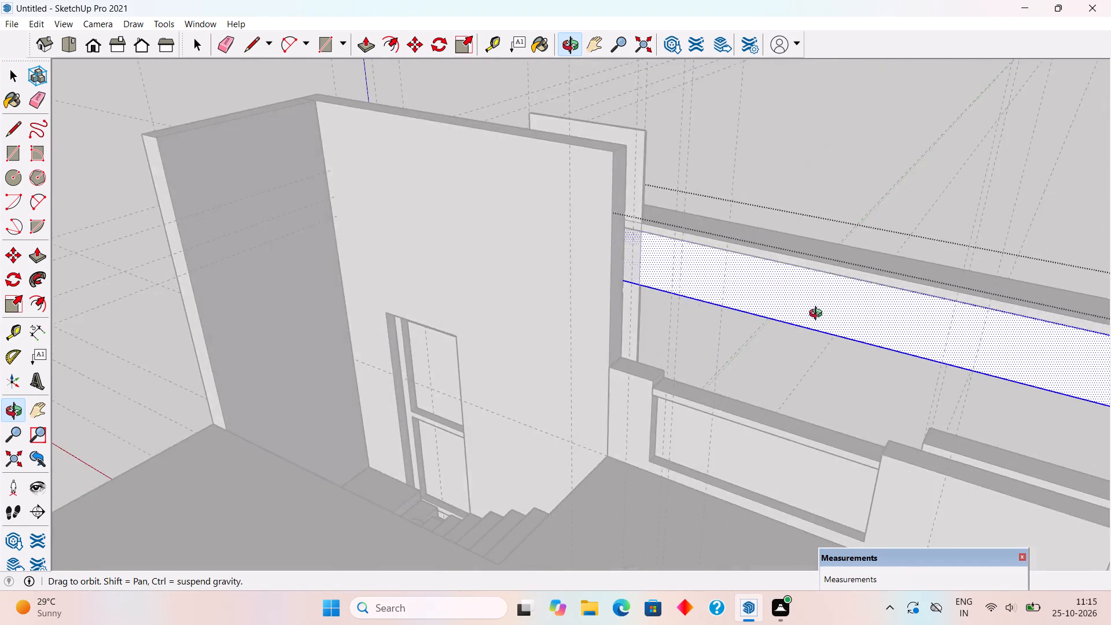
pyautogui.moveTo(818, 315); pyautogui.dragTo(893, 296, button='middle')
pyautogui.scroll(10, 679, 252)
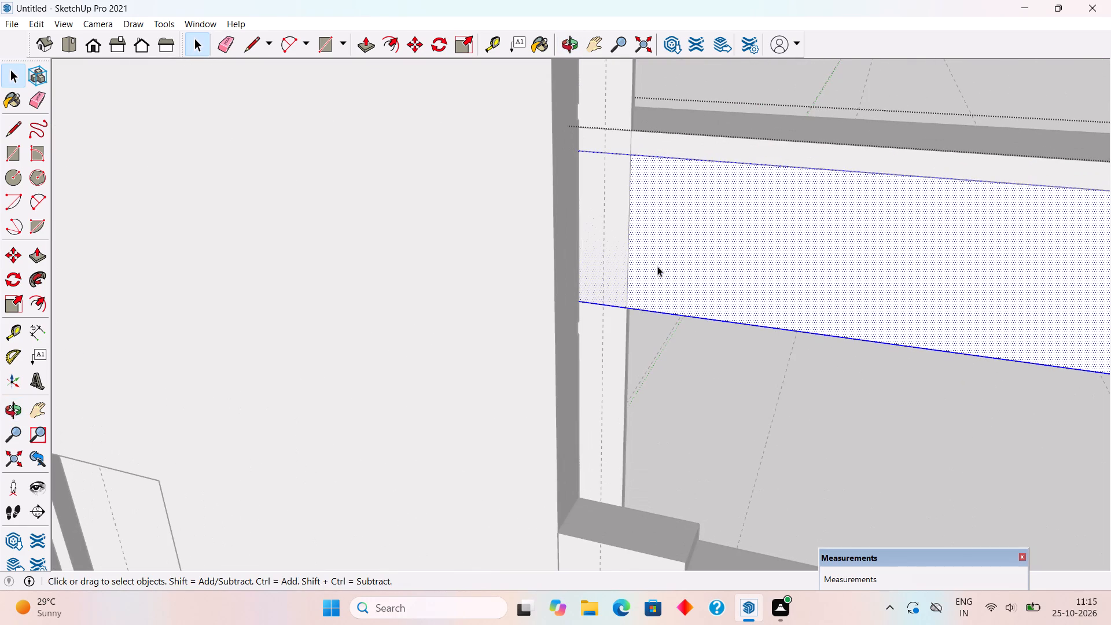
pyautogui.press('l')
pyautogui.click(630, 306)
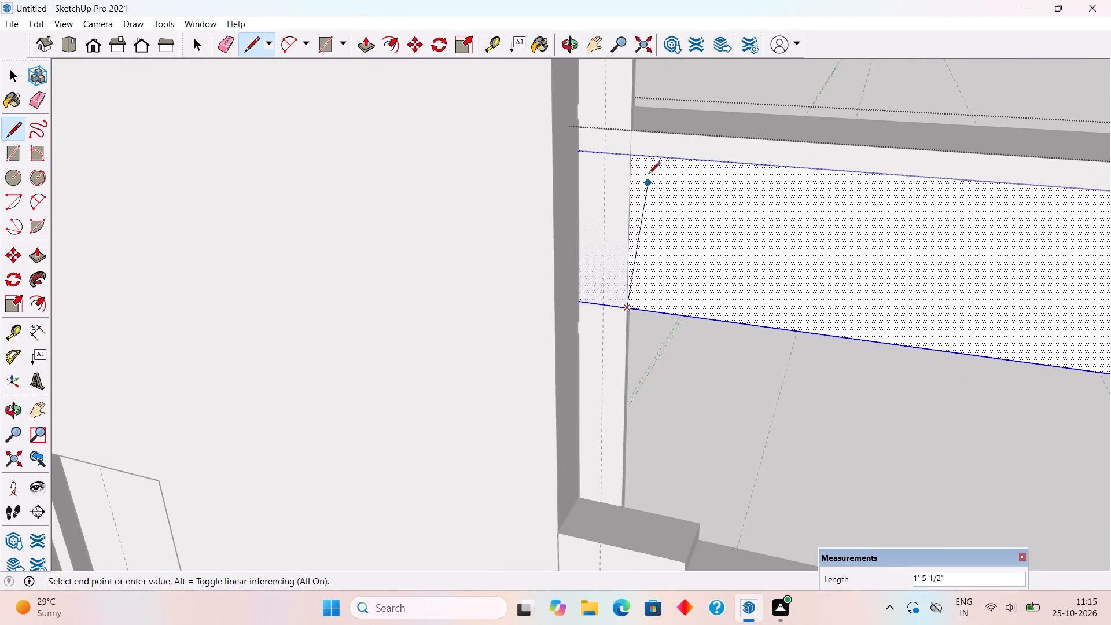
pyautogui.click(631, 156)
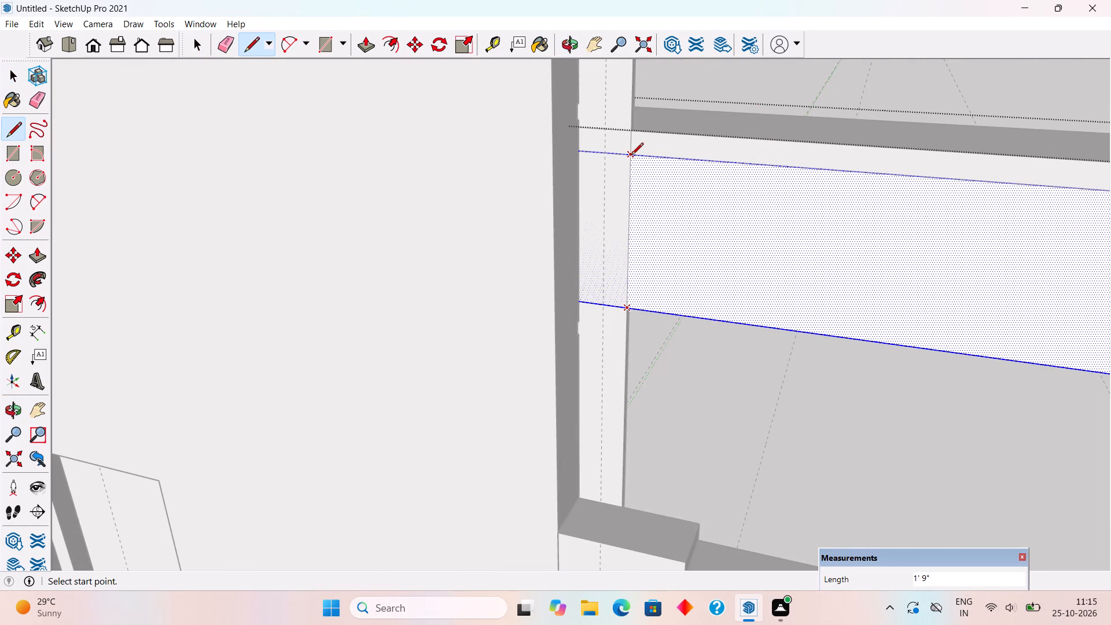
# Pull the divided rear face of the beam back 6' 9" to the end of the side wall, forming a canopy, and close the group.
pyautogui.press('p')
pyautogui.click(736, 208)
pyautogui.scroll(-5, 577, 362)
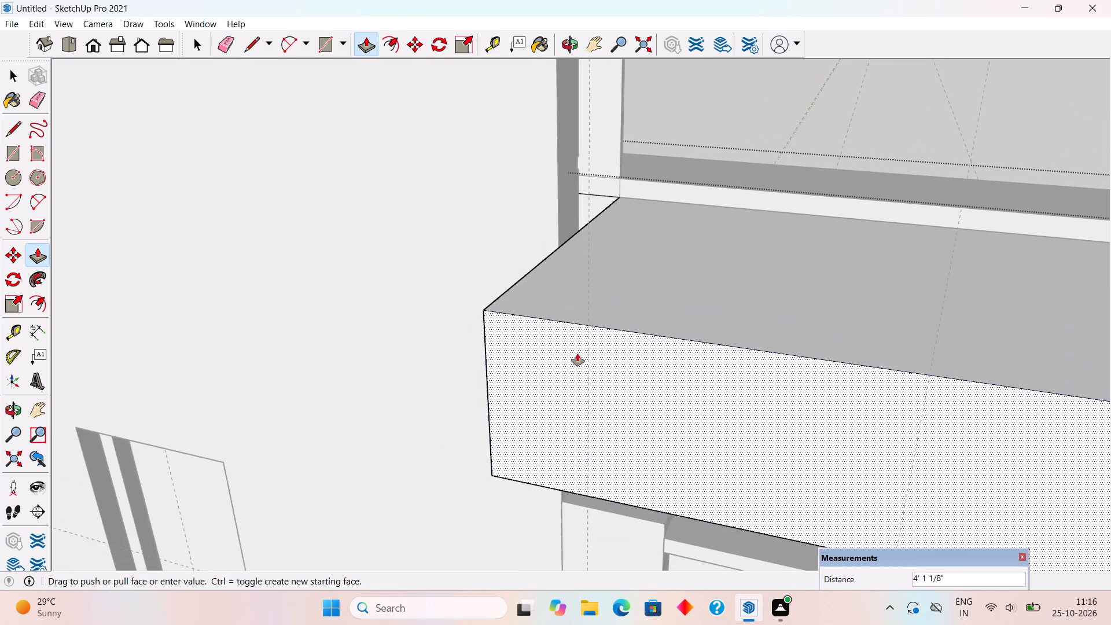
pyautogui.scroll(-16, 577, 354)
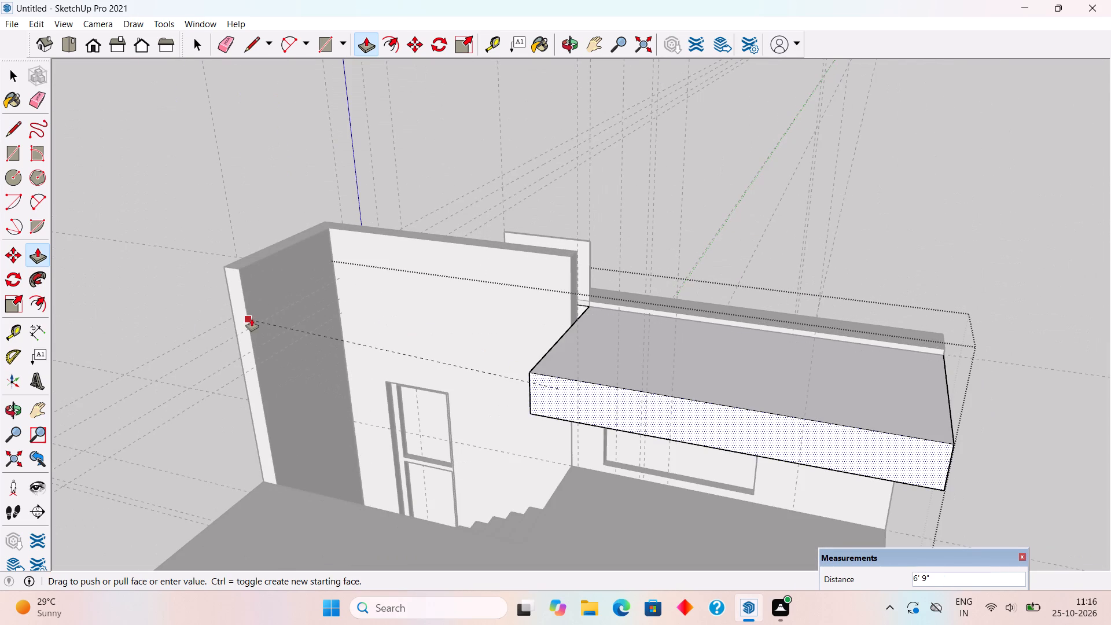
pyautogui.click(252, 319)
pyautogui.scroll(-5, 300, 142)
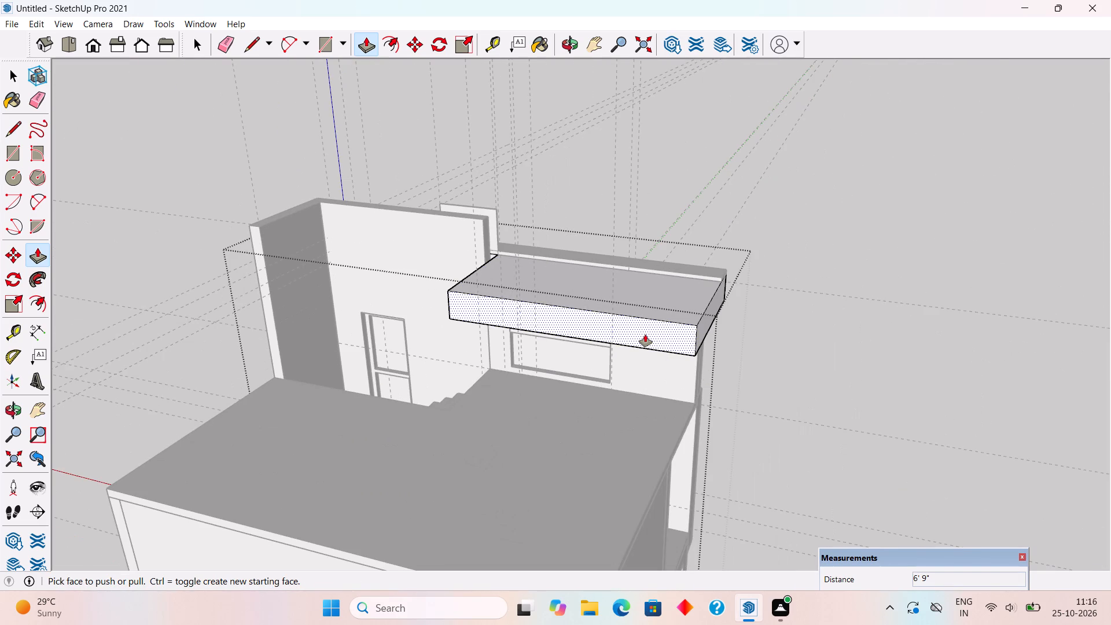
pyautogui.moveTo(810, 380); pyautogui.dragTo(28, 56, button='middle')
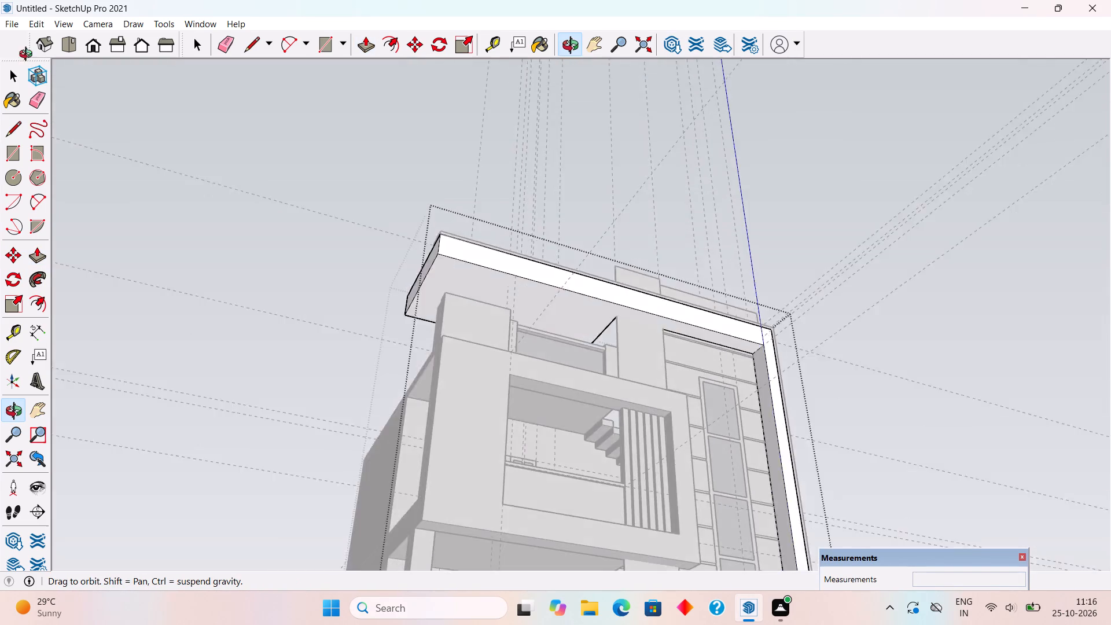
pyautogui.moveTo(28, 56); pyautogui.dragTo(0, 175, button='middle')
pyautogui.moveTo(487, 233); pyautogui.dragTo(424, 268, button='middle')
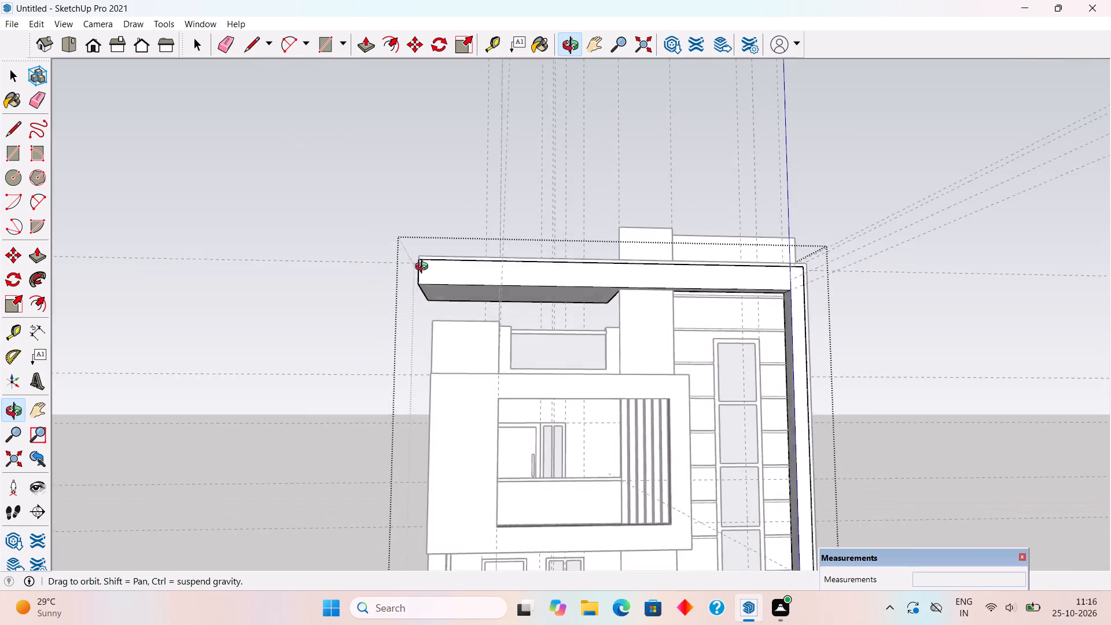
pyautogui.moveTo(424, 268); pyautogui.dragTo(430, 280, button='middle')
pyautogui.press('space')
pyautogui.click(546, 165)
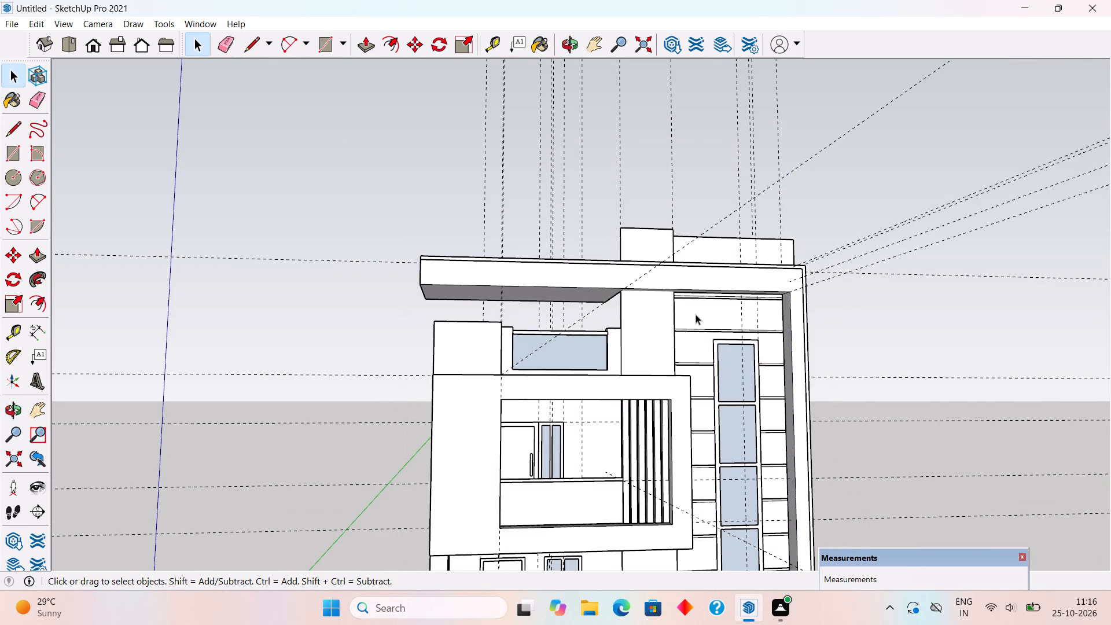
# Reopen the group, pull the canopy's end face beside the stair wall out 7" to the stair opening's corner, and close the group.
pyautogui.moveTo(665, 264); pyautogui.dragTo(1110, 492, button='middle')
pyautogui.moveTo(372, 353); pyautogui.dragTo(759, 400, button='middle')
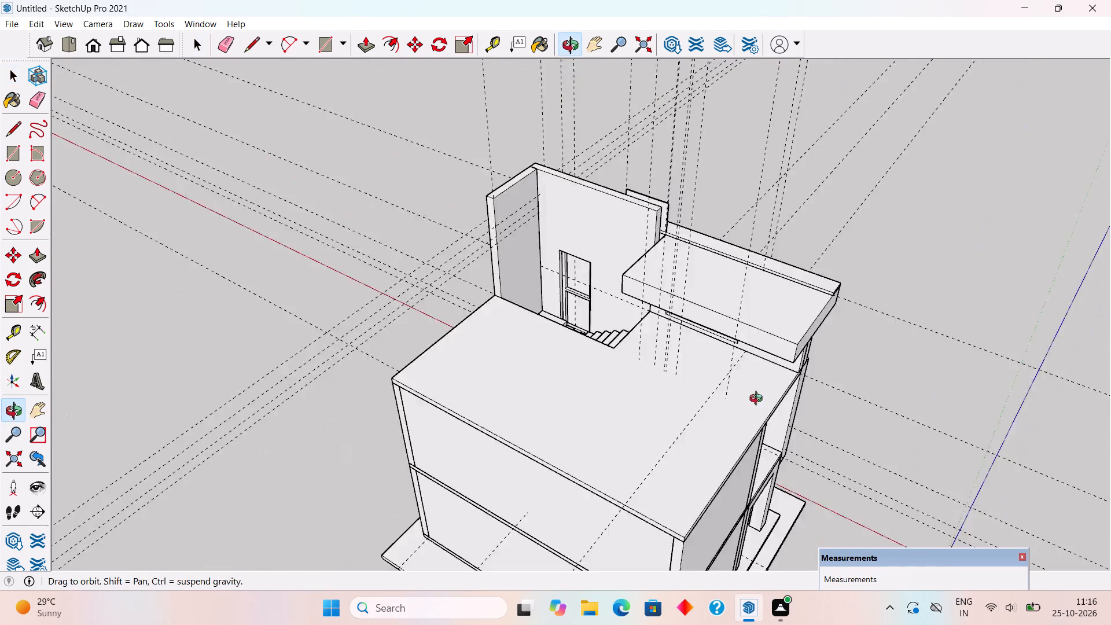
pyautogui.moveTo(759, 400); pyautogui.dragTo(1110, 409, button='middle')
pyautogui.scroll(5, 584, 196)
pyautogui.scroll(5, 645, 239)
pyautogui.tripleClick(645, 238)
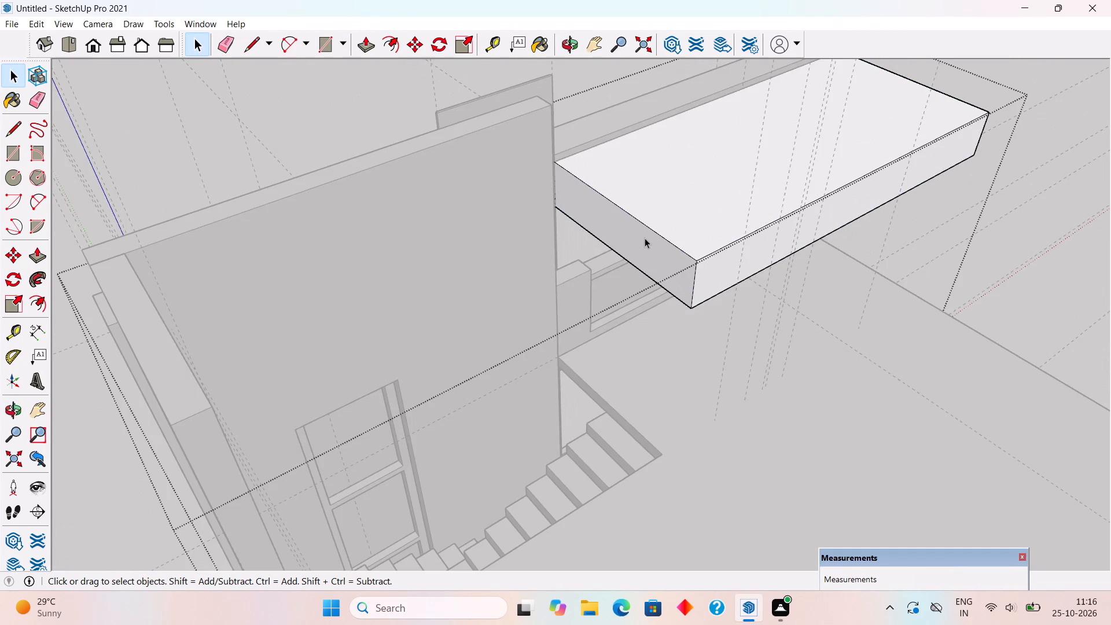
pyautogui.scroll(2, 645, 238)
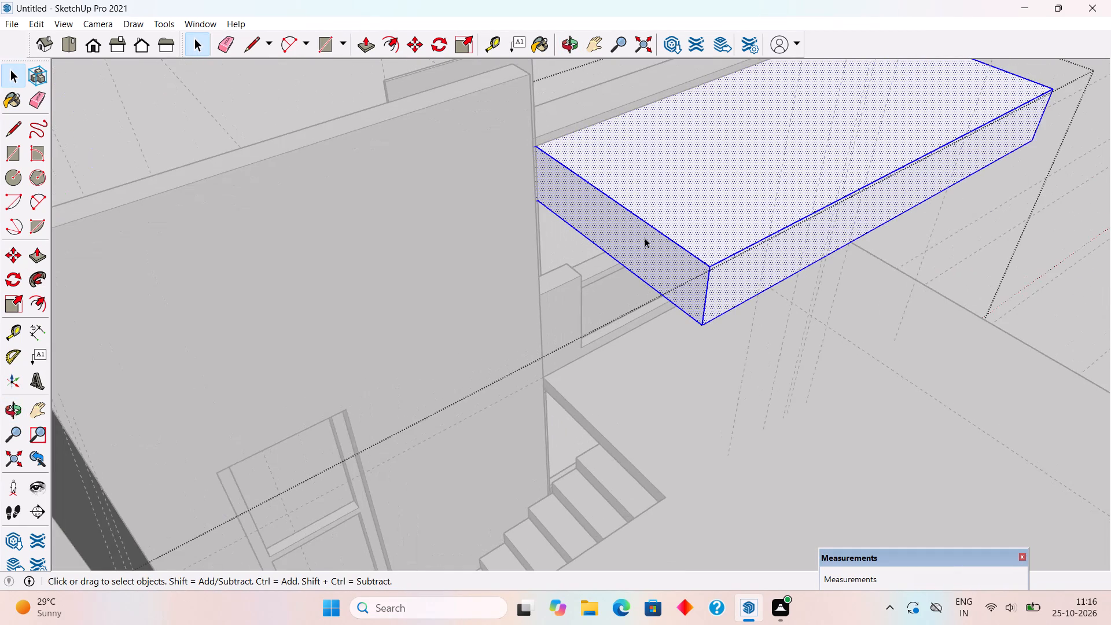
pyautogui.press('p')
pyautogui.click(645, 237)
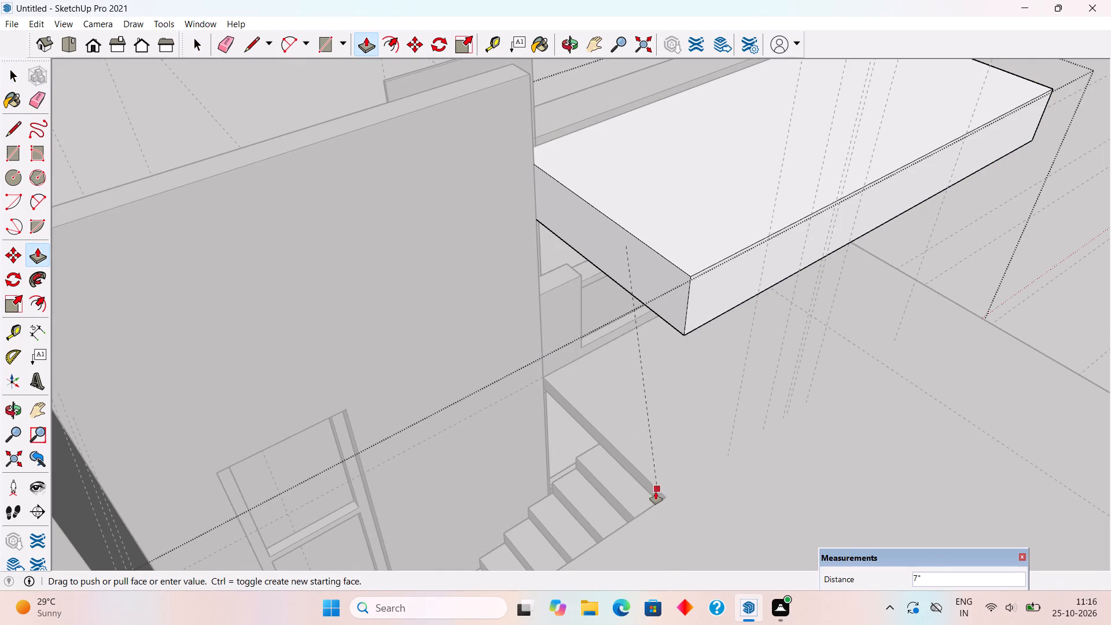
pyautogui.click(658, 490)
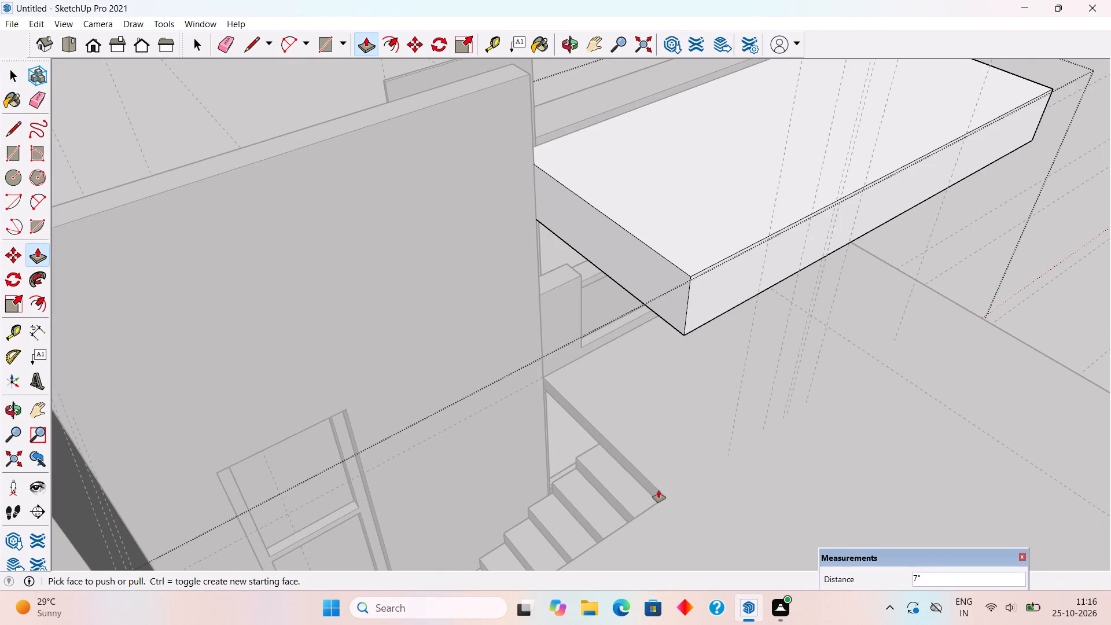
pyautogui.press('space')
pyautogui.scroll(-6, 702, 450)
pyautogui.scroll(-4, 871, 419)
pyautogui.click(951, 381)
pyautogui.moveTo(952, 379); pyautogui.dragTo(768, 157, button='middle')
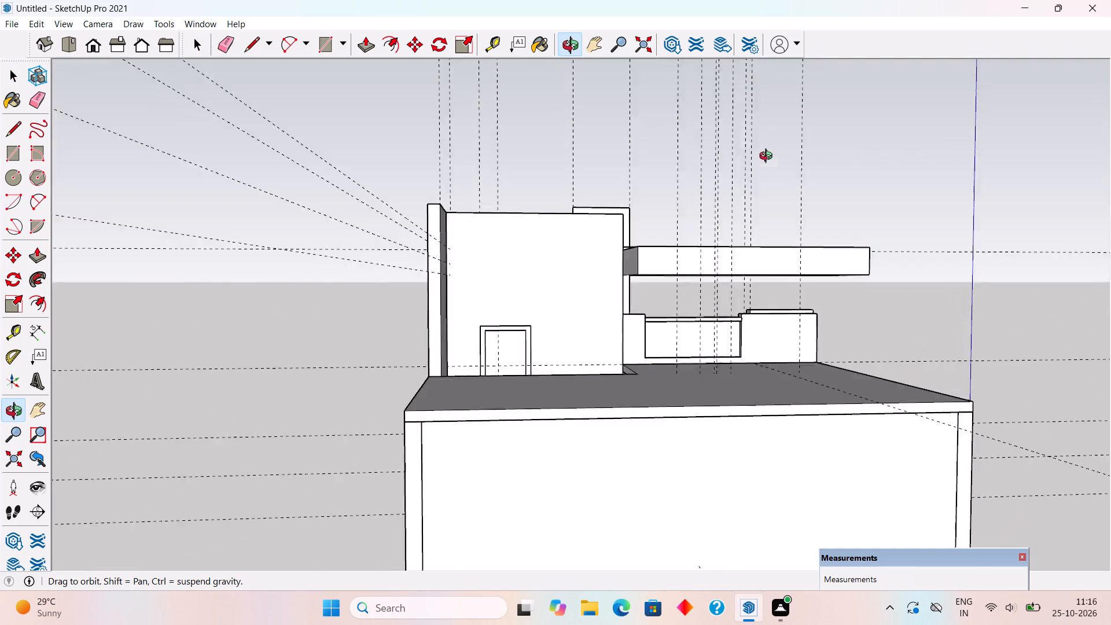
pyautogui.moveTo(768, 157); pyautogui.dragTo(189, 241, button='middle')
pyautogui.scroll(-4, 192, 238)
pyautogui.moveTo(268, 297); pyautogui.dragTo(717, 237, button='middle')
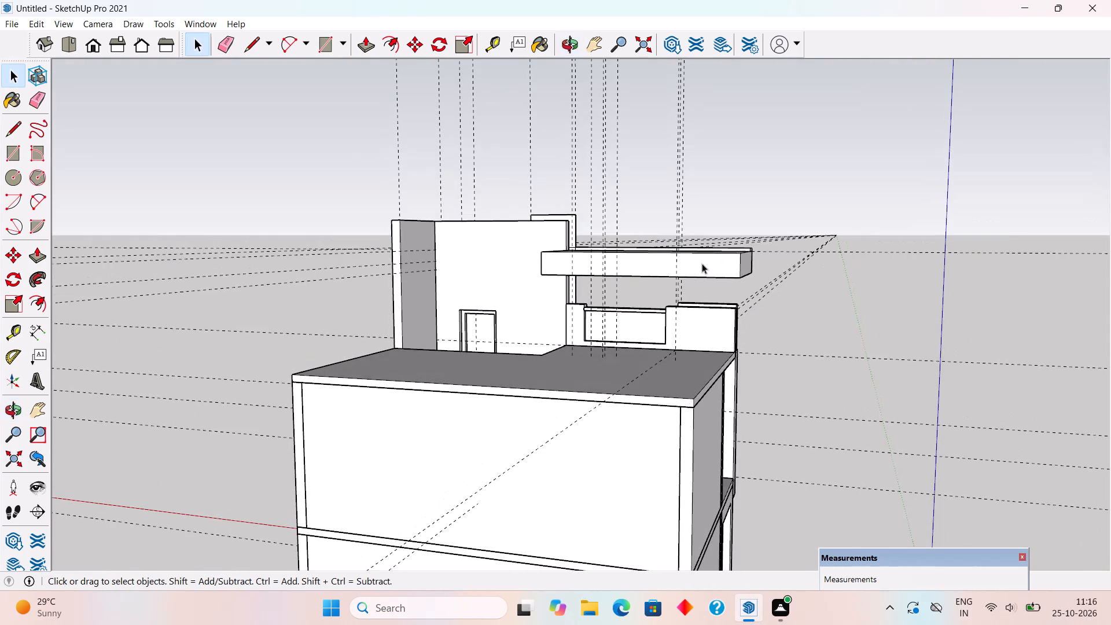
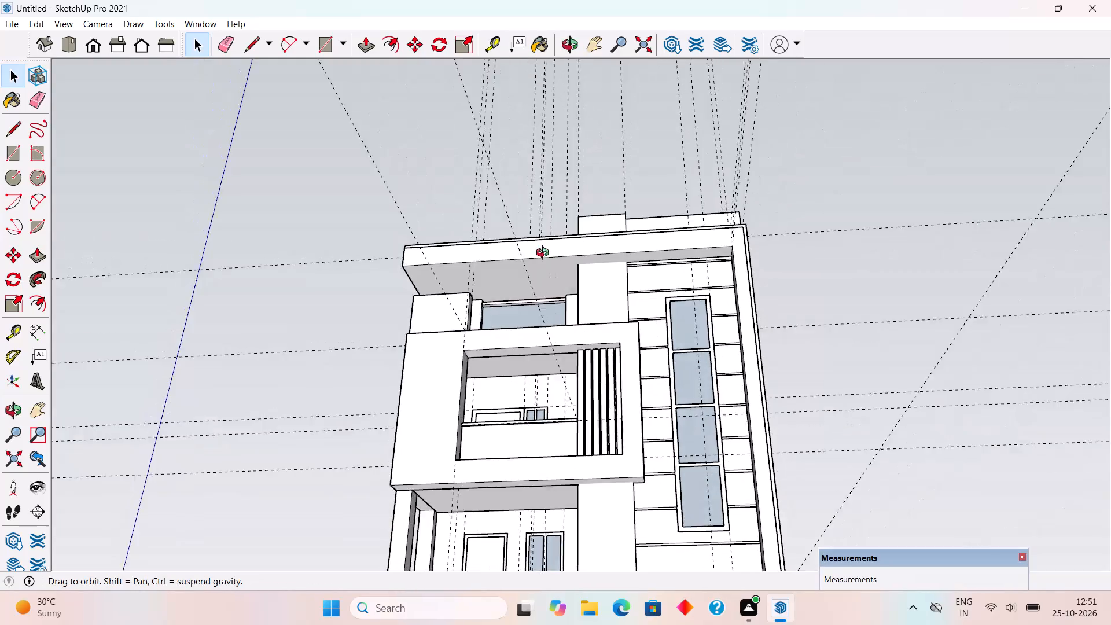
# Examine the canopy's front and underside against the front elevation and the upper terrace.
pyautogui.scroll(4, 543, 313)
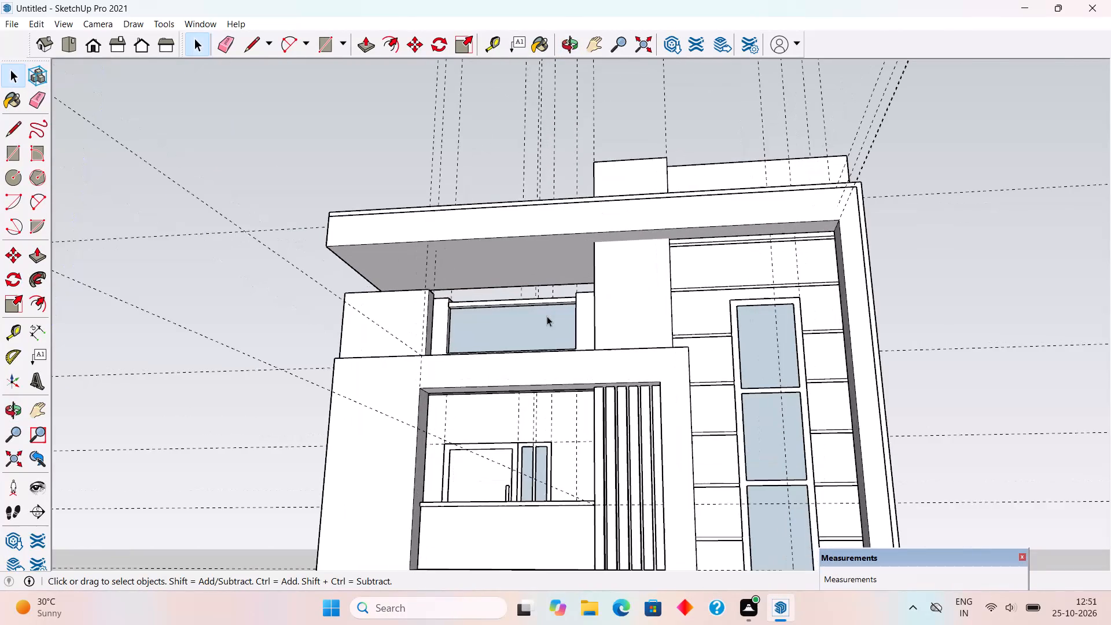
pyautogui.scroll(1, 569, 295)
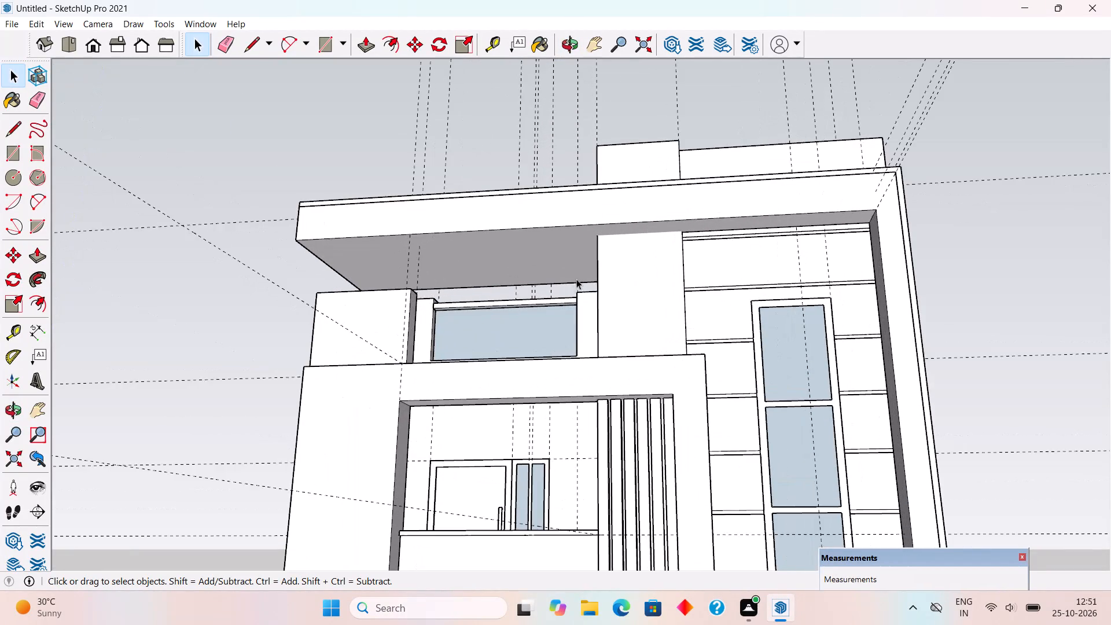
pyautogui.scroll(-2, 577, 272)
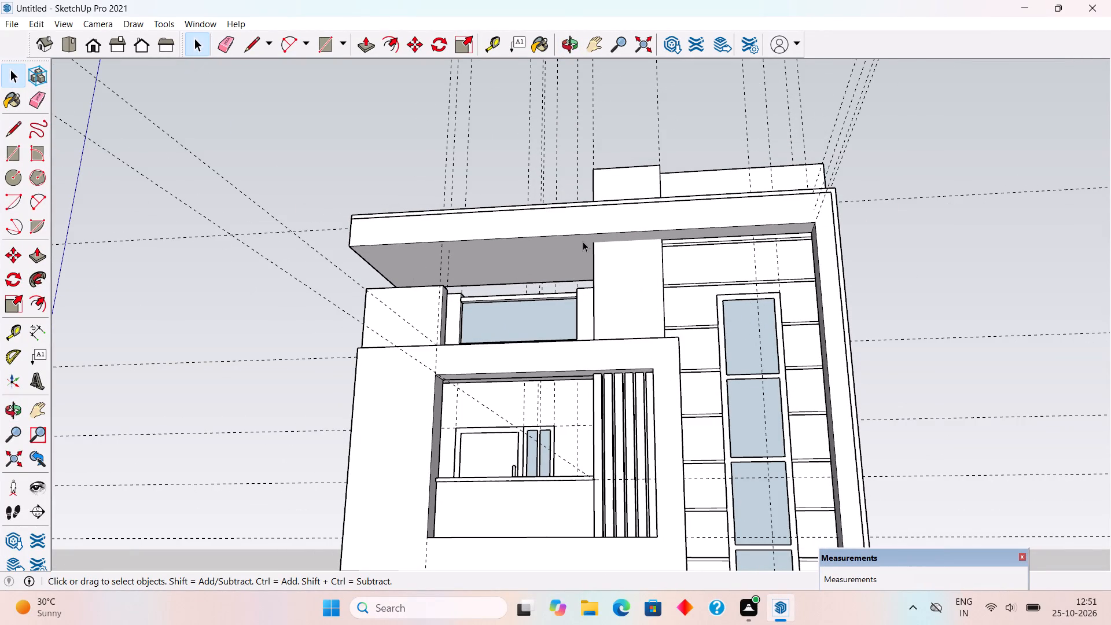
pyautogui.scroll(-2, 617, 227)
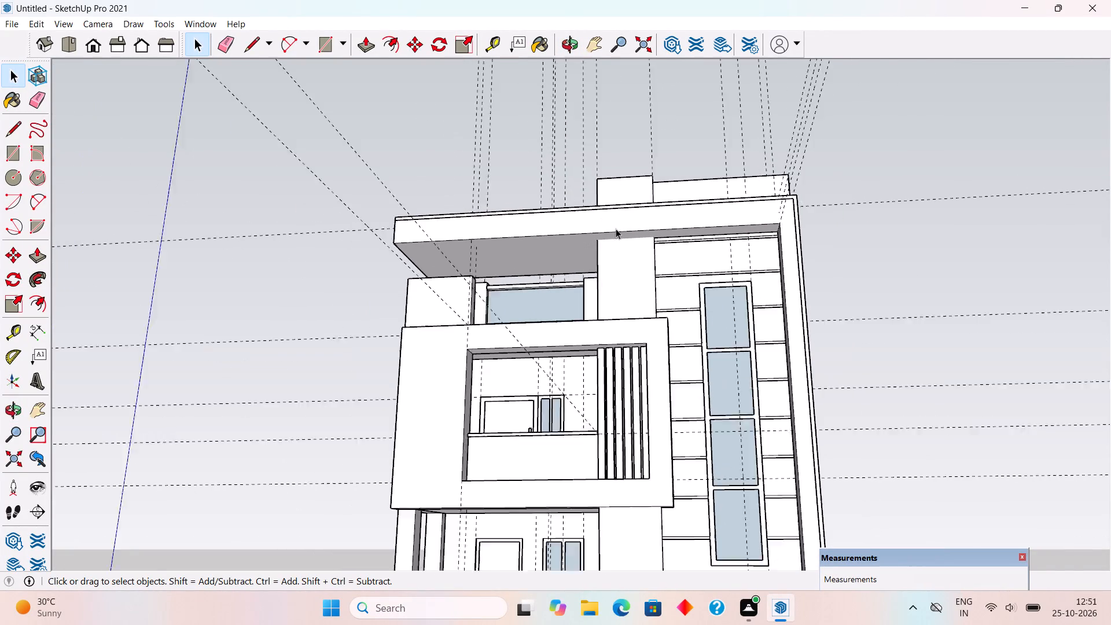
pyautogui.scroll(-5, 616, 229)
pyautogui.moveTo(627, 233); pyautogui.dragTo(650, 398, button='middle')
pyautogui.scroll(3, 568, 378)
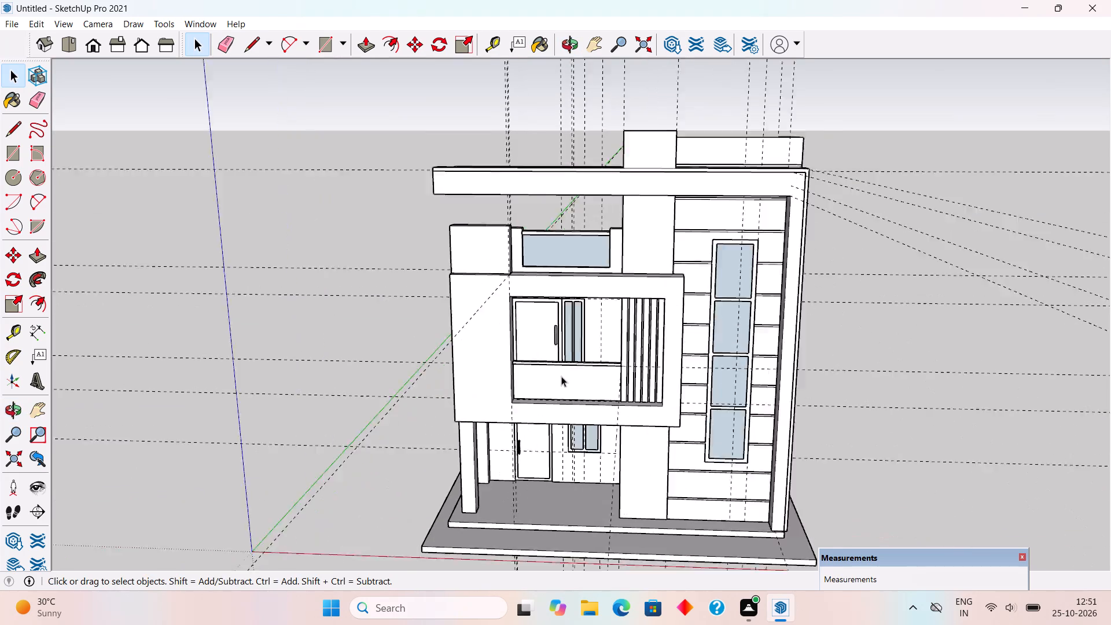
pyautogui.scroll(1, 561, 376)
pyautogui.moveTo(568, 371); pyautogui.dragTo(618, 354, button='middle')
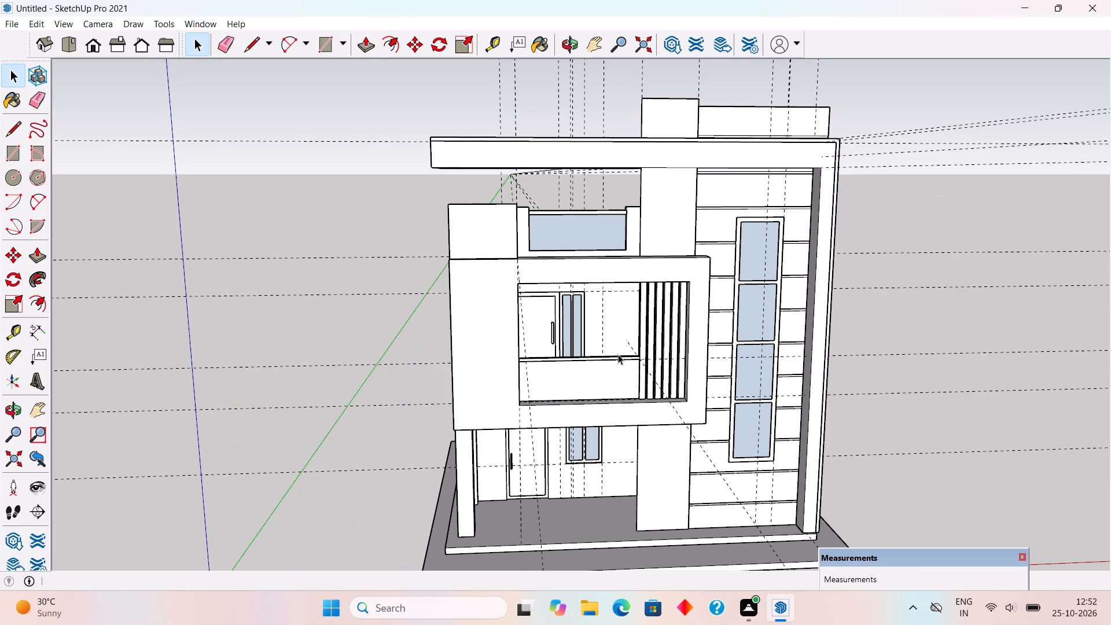
pyautogui.scroll(1, 681, 484)
pyautogui.moveTo(679, 477); pyautogui.dragTo(671, 466, button='middle')
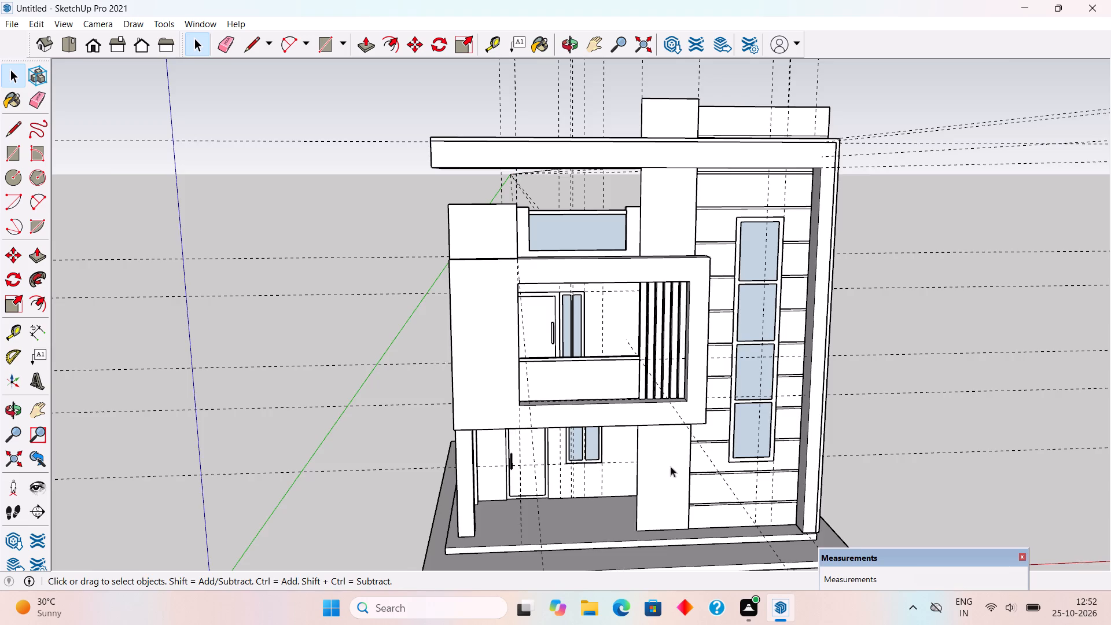
pyautogui.moveTo(671, 466); pyautogui.dragTo(660, 355, button='middle')
pyautogui.scroll(3, 660, 355)
pyautogui.scroll(-5, 660, 355)
pyautogui.moveTo(669, 299); pyautogui.dragTo(727, 354, button='middle')
pyautogui.moveTo(601, 184); pyautogui.dragTo(642, 123, button='middle')
pyautogui.scroll(-1, 643, 122)
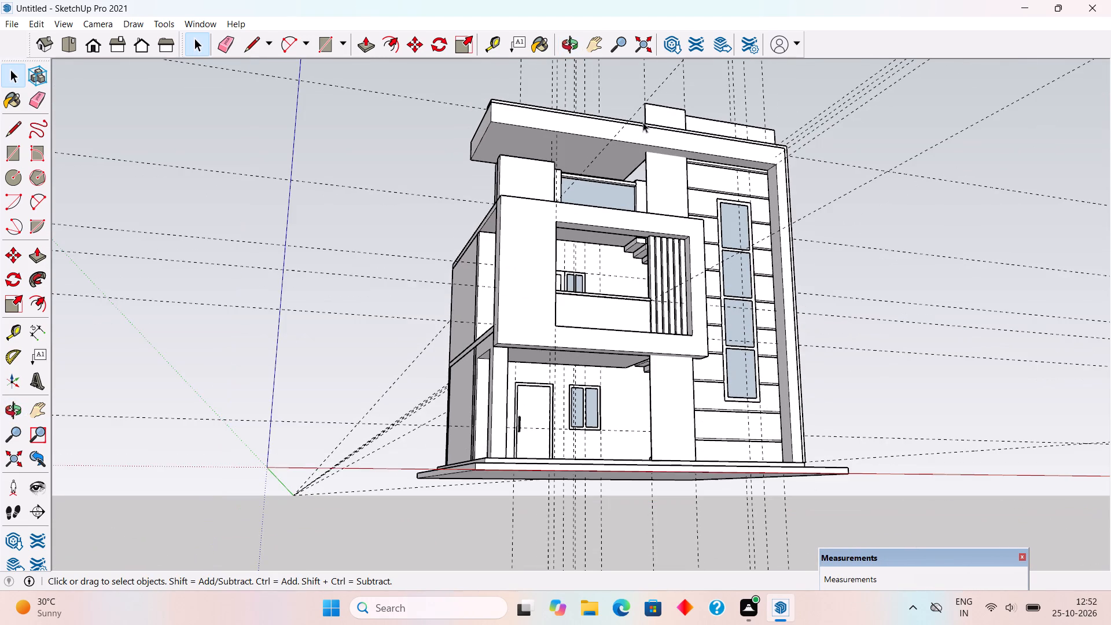
pyautogui.moveTo(648, 124); pyautogui.dragTo(653, 70, button='middle')
pyautogui.scroll(7, 561, 165)
pyautogui.moveTo(605, 152); pyautogui.dragTo(575, 143, button='middle')
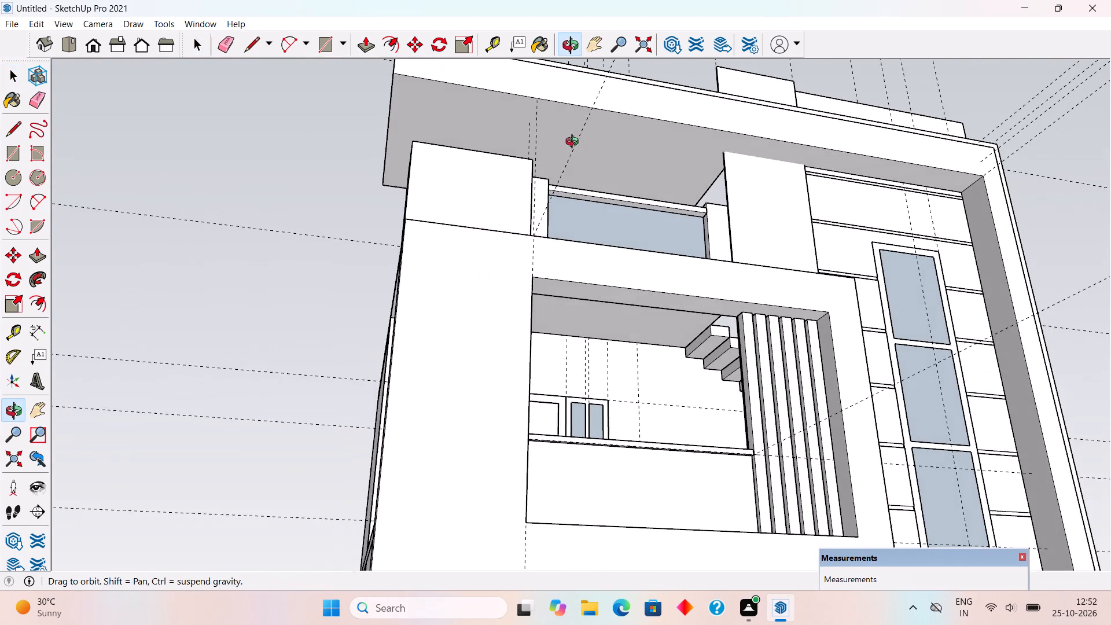
pyautogui.moveTo(575, 143); pyautogui.dragTo(560, 120, button='middle')
pyautogui.moveTo(592, 129); pyautogui.dragTo(512, 126, button='middle')
# Open the canopy group, examine its underside above the terrace railing, and close the group.
pyautogui.tripleClick(590, 153)
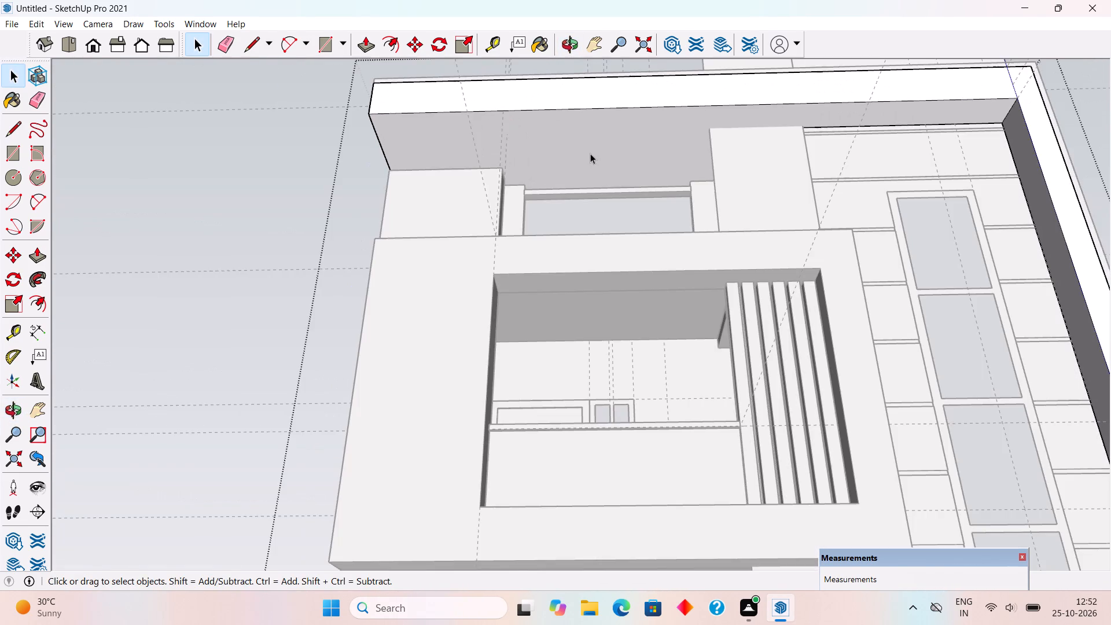
pyautogui.scroll(11, 602, 123)
pyautogui.moveTo(613, 134); pyautogui.dragTo(613, 215, button='middle')
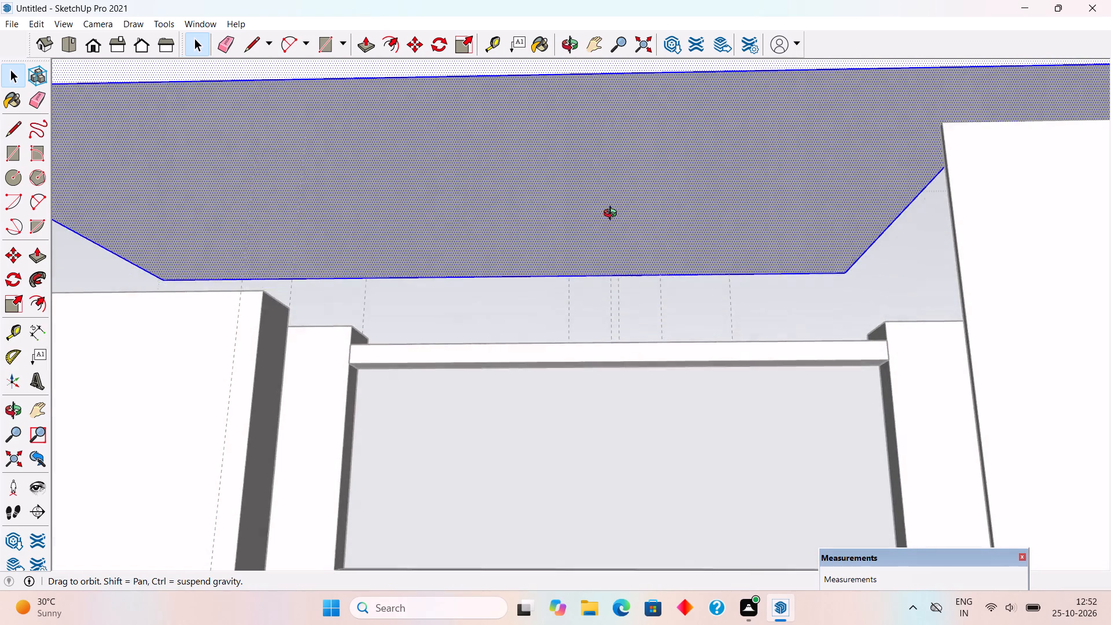
pyautogui.moveTo(613, 215); pyautogui.dragTo(598, 180, button='middle')
pyautogui.scroll(-1, 602, 190)
pyautogui.moveTo(595, 176); pyautogui.dragTo(593, 175, button='middle')
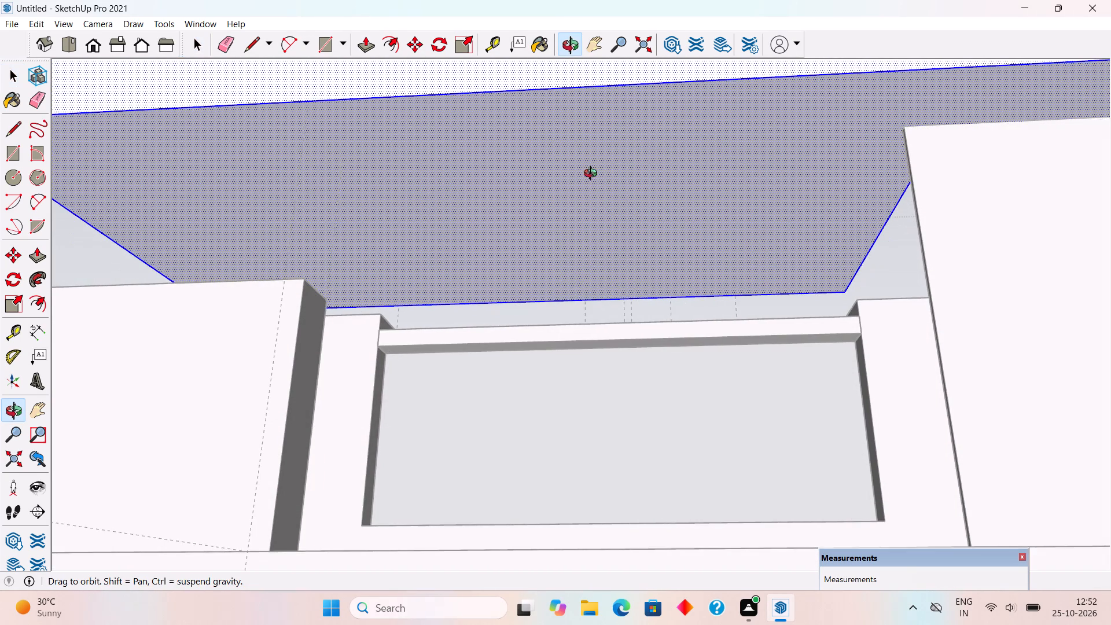
pyautogui.moveTo(593, 175); pyautogui.dragTo(602, 187, button='middle')
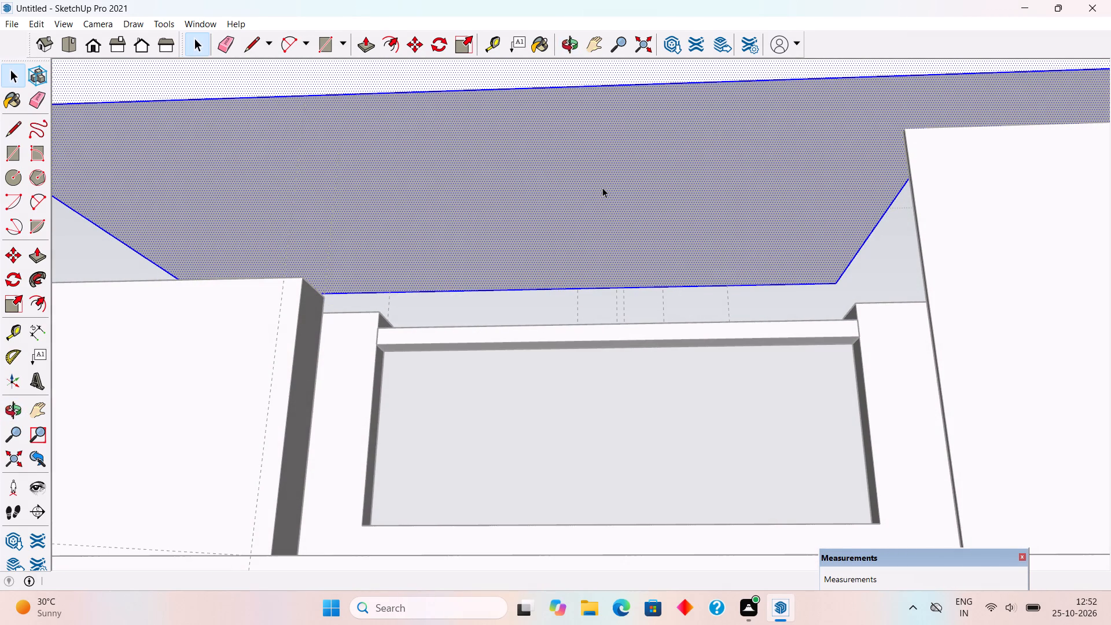
pyautogui.scroll(-9, 602, 187)
pyautogui.click(178, 233)
# Draw a 1' by 1' square on the upper terrace floor against the parapet's inner face, starting where the guide line meets it.
pyautogui.moveTo(535, 248); pyautogui.dragTo(976, 425, button='middle')
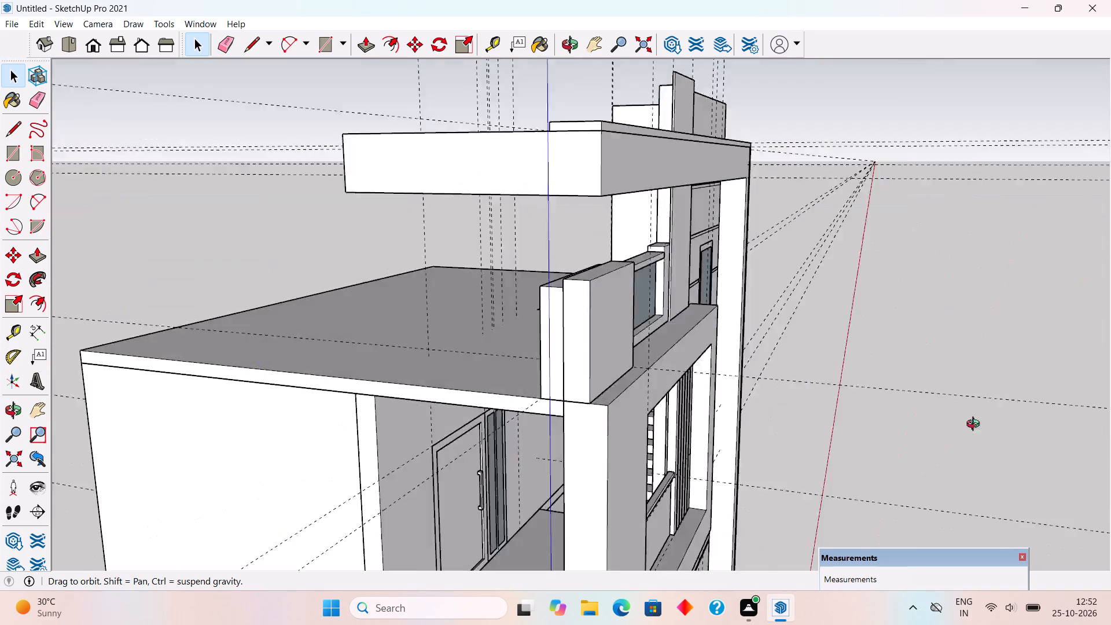
pyautogui.moveTo(976, 425); pyautogui.dragTo(1004, 466, button='middle')
pyautogui.moveTo(407, 326); pyautogui.dragTo(584, 291, button='middle')
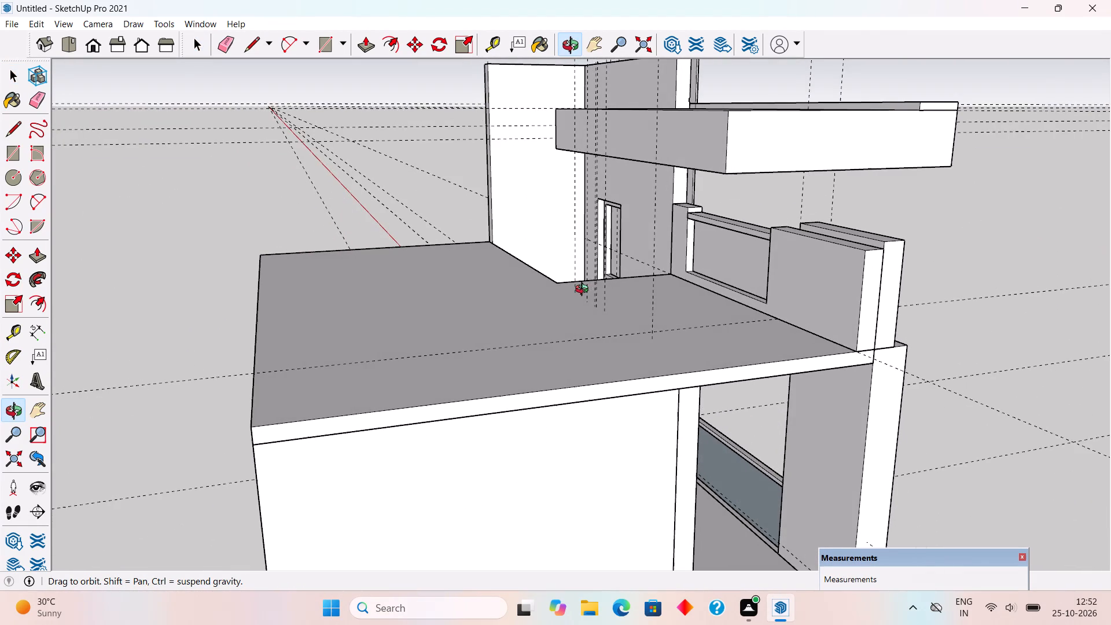
pyautogui.moveTo(584, 291); pyautogui.dragTo(590, 296, button='middle')
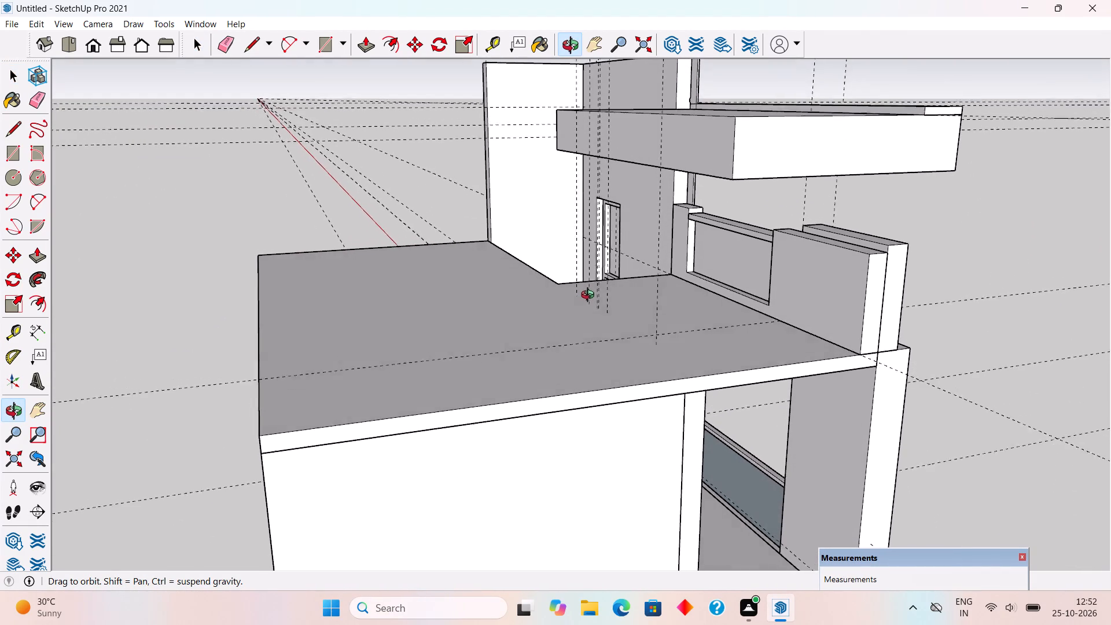
pyautogui.moveTo(590, 296); pyautogui.dragTo(591, 299, button='middle')
pyautogui.scroll(3, 764, 299)
pyautogui.moveTo(788, 291); pyautogui.dragTo(801, 332, button='middle')
pyautogui.scroll(4, 855, 406)
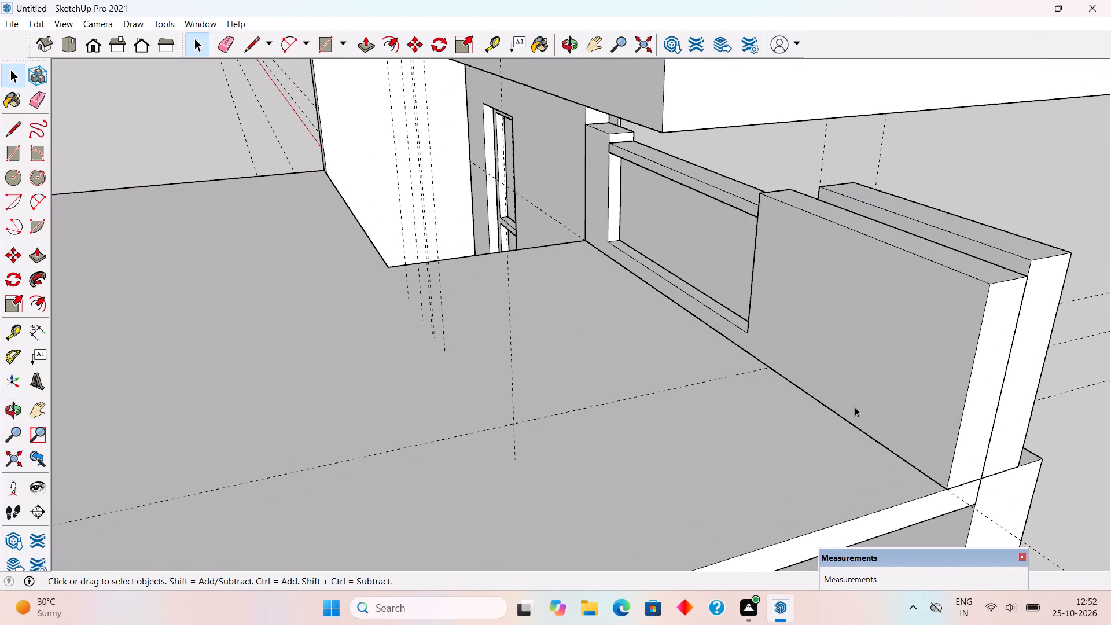
pyautogui.scroll(2, 823, 425)
pyautogui.press('r')
pyautogui.click(755, 356)
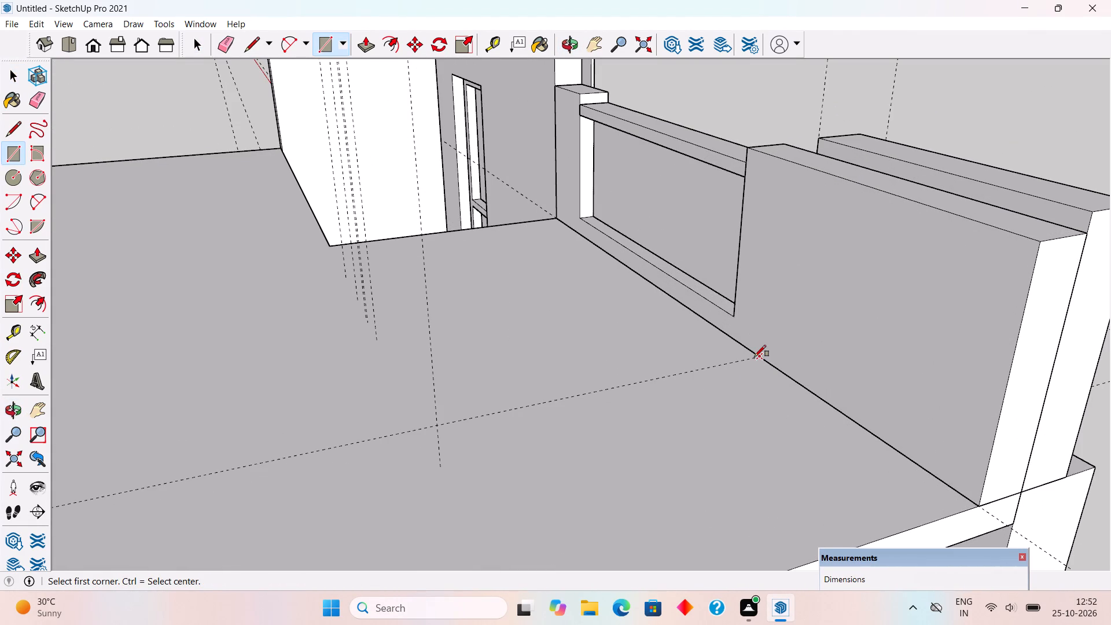
pyautogui.write("1',1'")
pyautogui.press('Return')
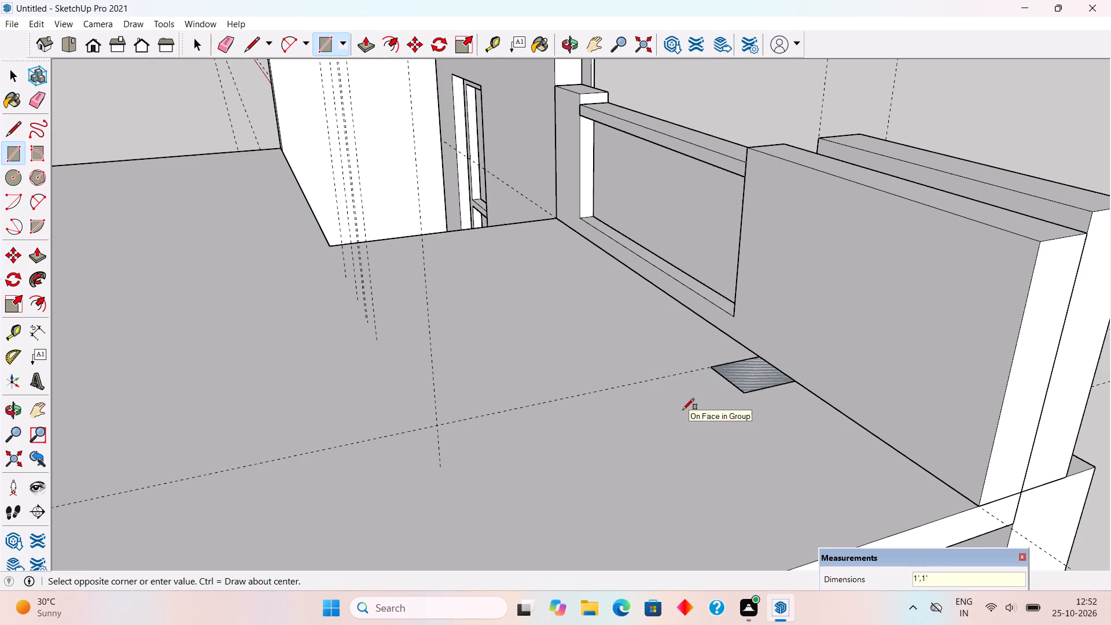
# Push/Pull the square up to the canopy's underside to form a support pillar.
pyautogui.press('p')
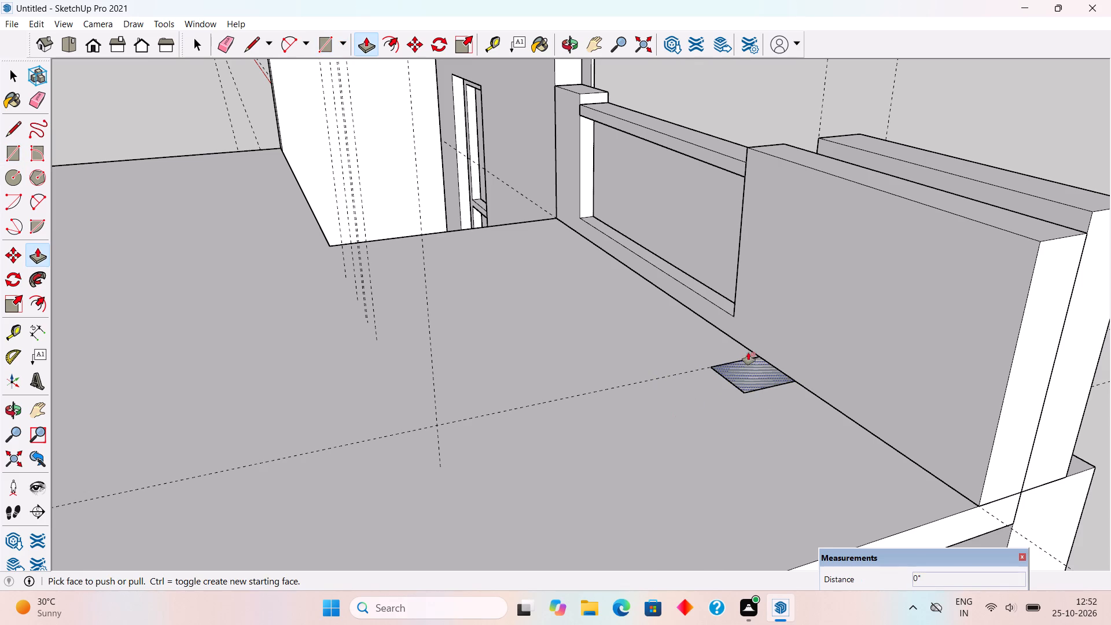
pyautogui.click(749, 379)
pyautogui.scroll(-5, 724, 302)
pyautogui.scroll(1, 724, 301)
pyautogui.scroll(-5, 724, 301)
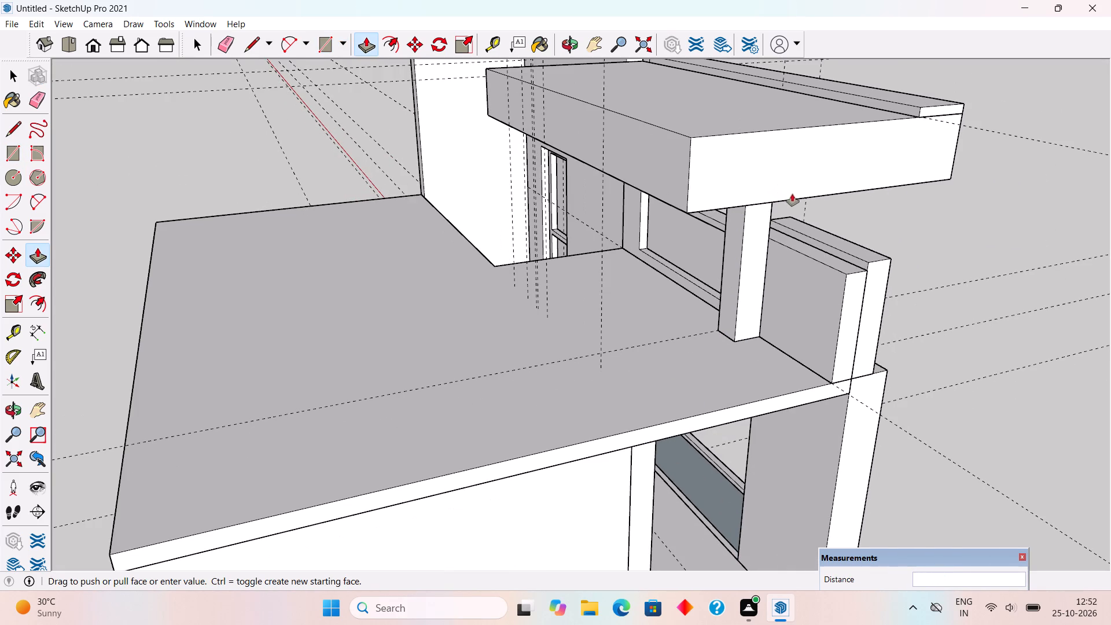
pyautogui.click(793, 195)
# Select the whole new pillar under the canopy and make it a group.
pyautogui.moveTo(777, 131); pyautogui.dragTo(402, 39, button='middle')
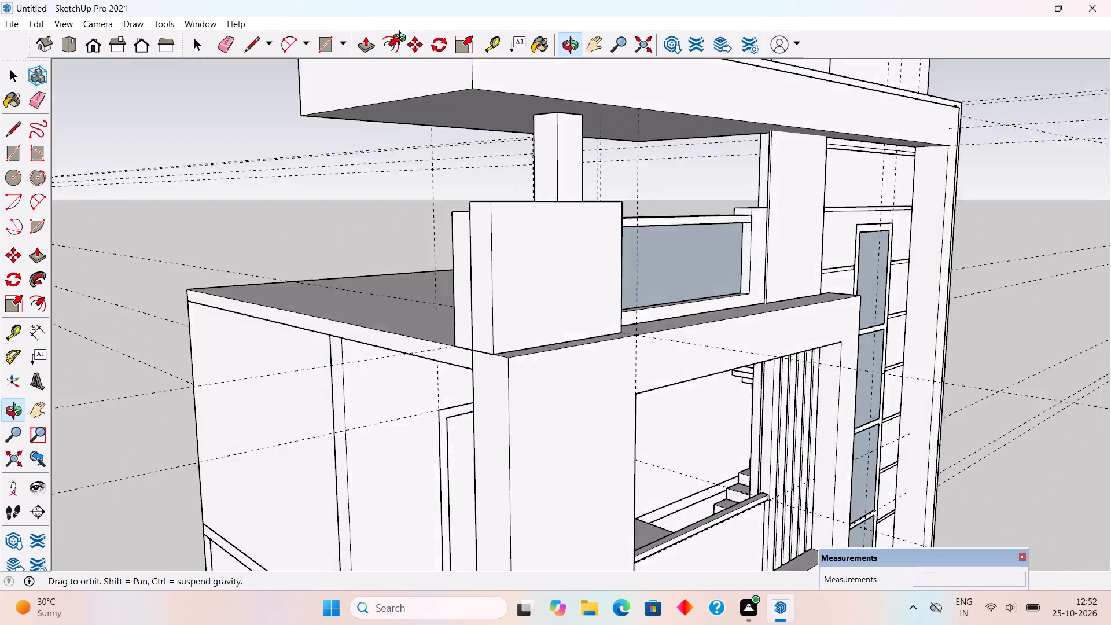
pyautogui.moveTo(402, 39); pyautogui.dragTo(703, 115, button='middle')
pyautogui.press('space')
pyautogui.tripleClick(733, 271)
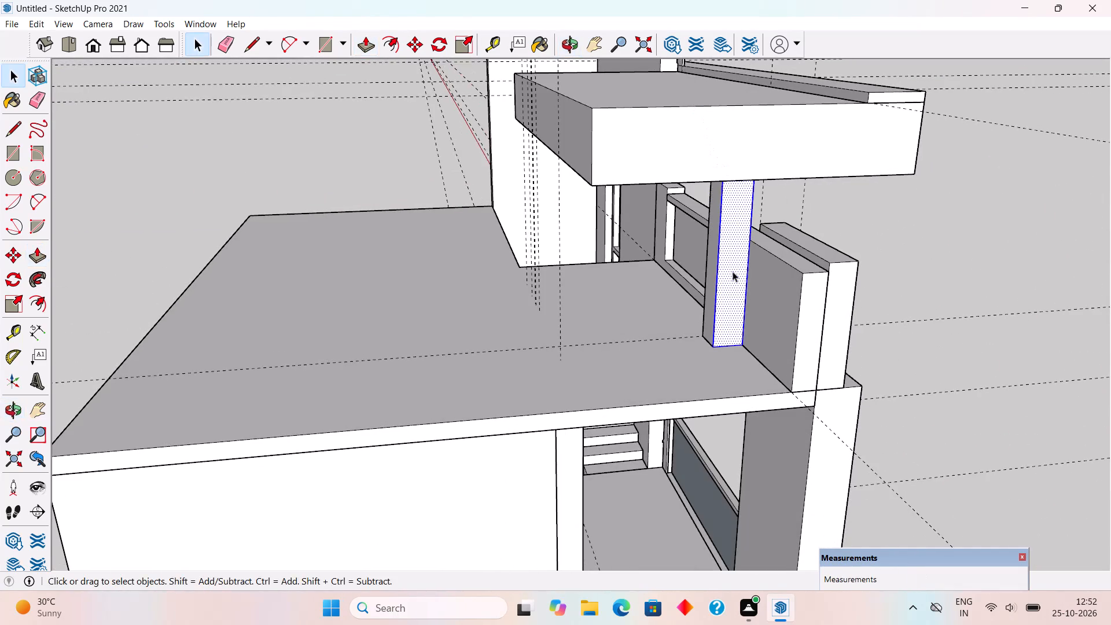
pyautogui.rightClick(733, 271)
pyautogui.click(786, 394)
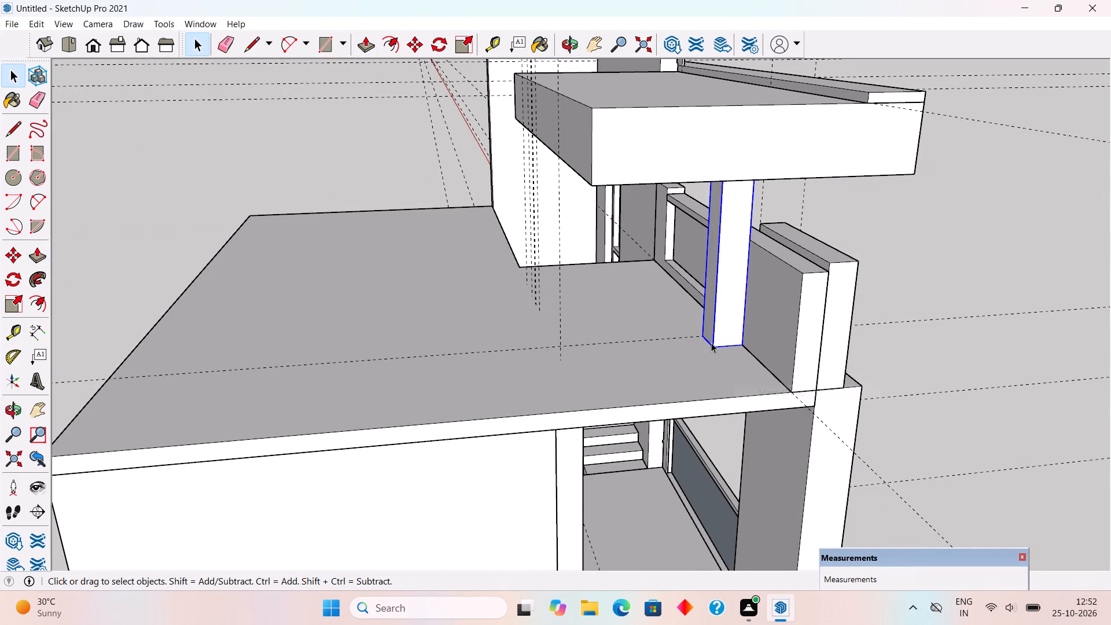
# Copy the pillar group straight back along the terrace floor to stand under the canopy's rear edge.
pyautogui.scroll(4, 703, 331)
pyautogui.press('m')
pyautogui.click(724, 356)
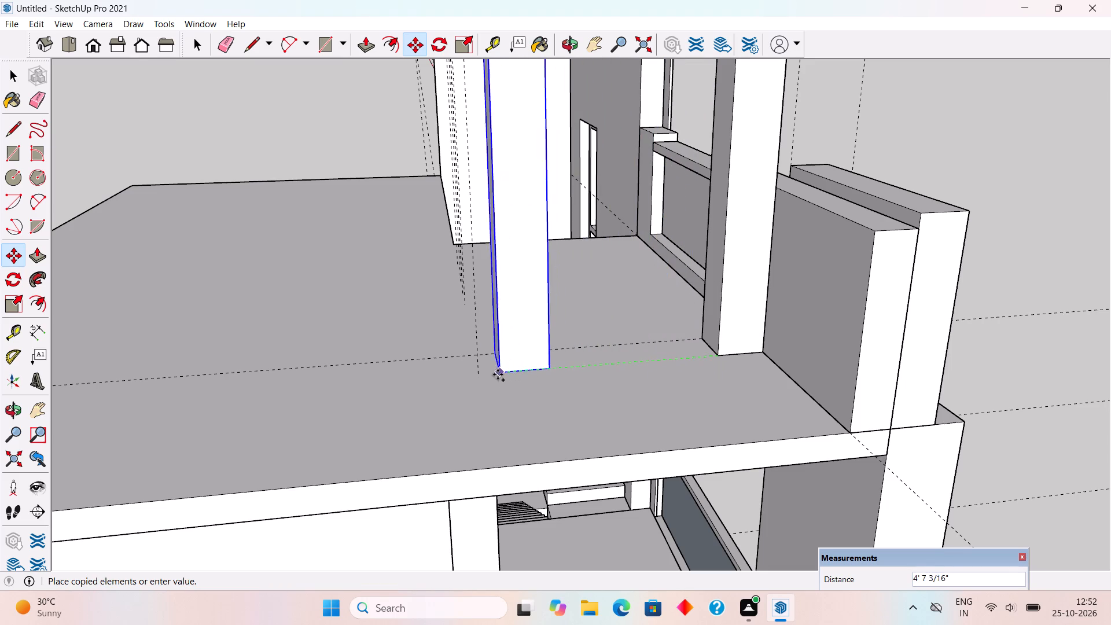
pyautogui.click(480, 373)
pyautogui.scroll(-7, 668, 396)
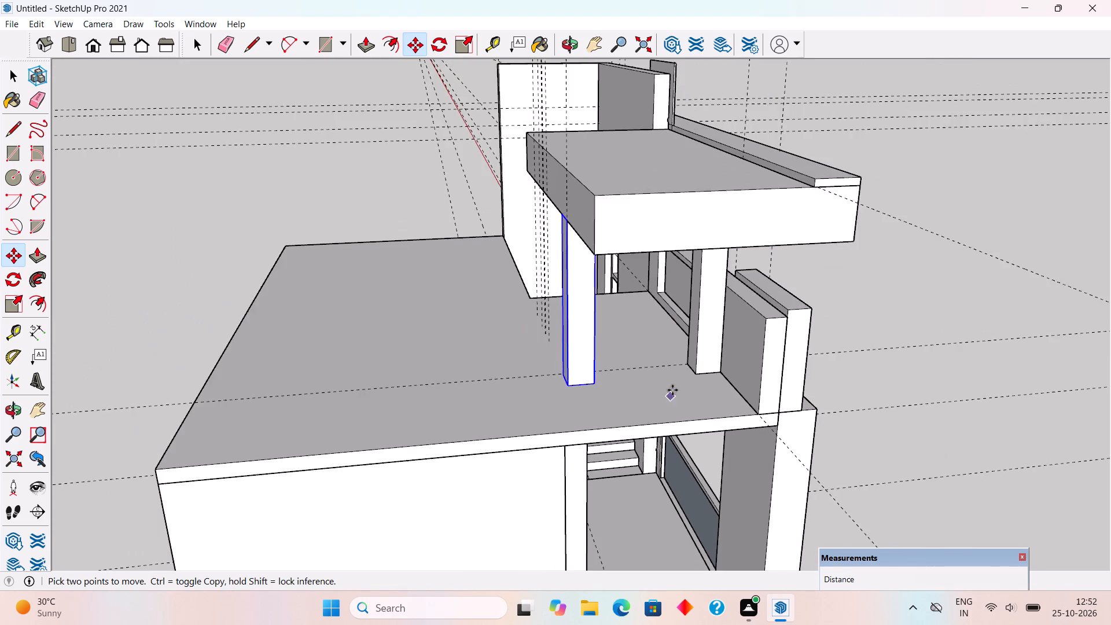
pyautogui.moveTo(654, 348); pyautogui.dragTo(92, 234, button='middle')
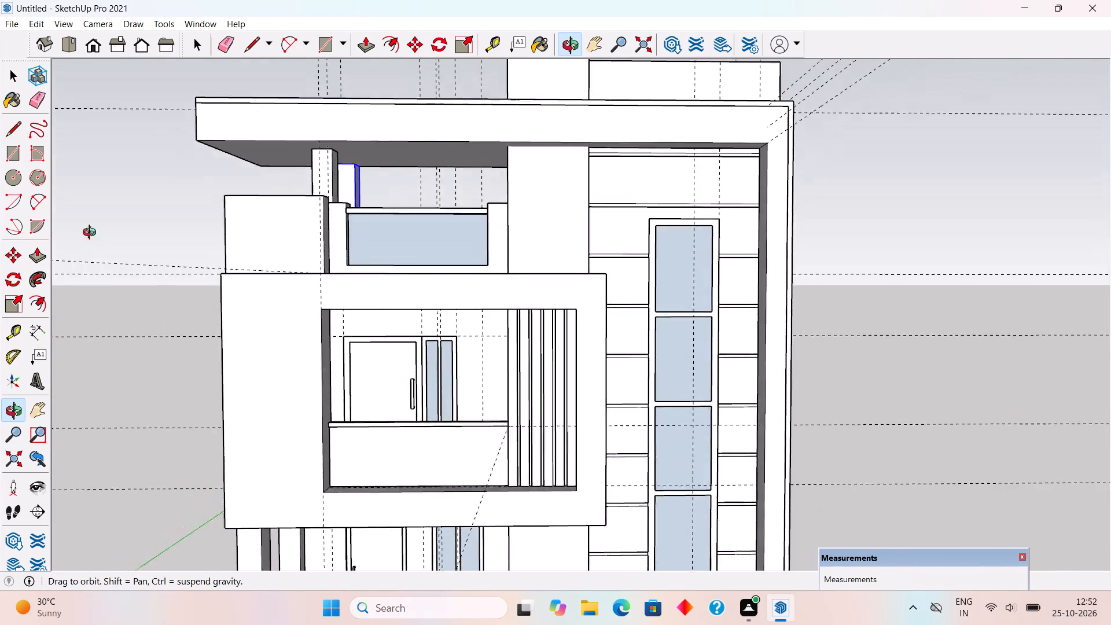
pyautogui.moveTo(92, 234); pyautogui.dragTo(176, 245, button='middle')
pyautogui.press('space')
# Deselect the copied pillar and examine both canopy pillars from the front elevation and up close.
pyautogui.scroll(-6, 536, 241)
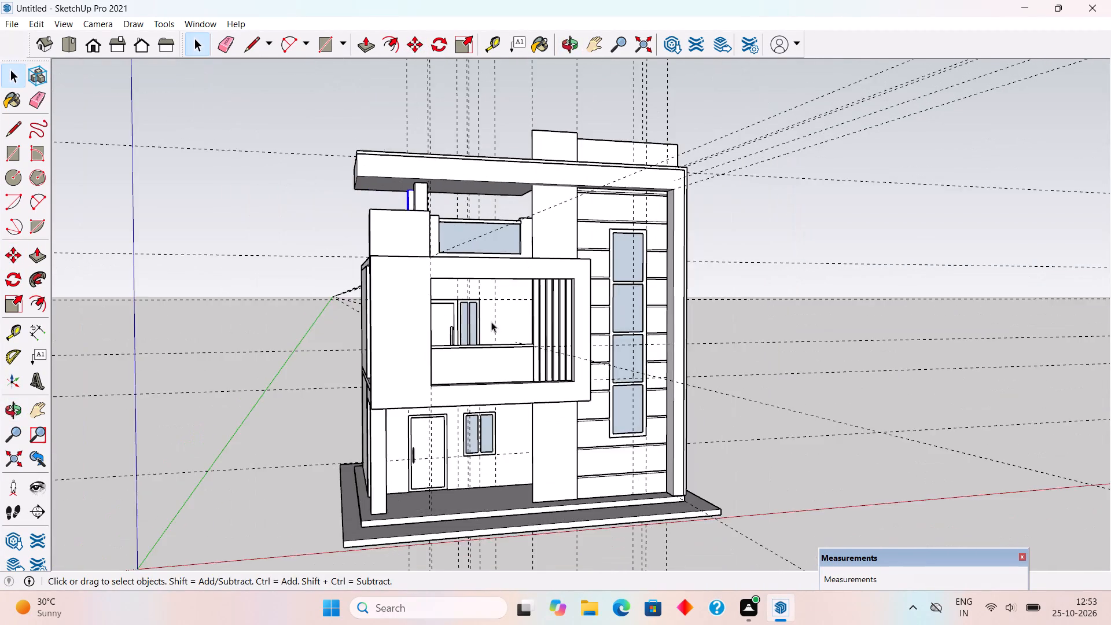
pyautogui.moveTo(476, 322); pyautogui.dragTo(389, 319, button='middle')
pyautogui.click(274, 204)
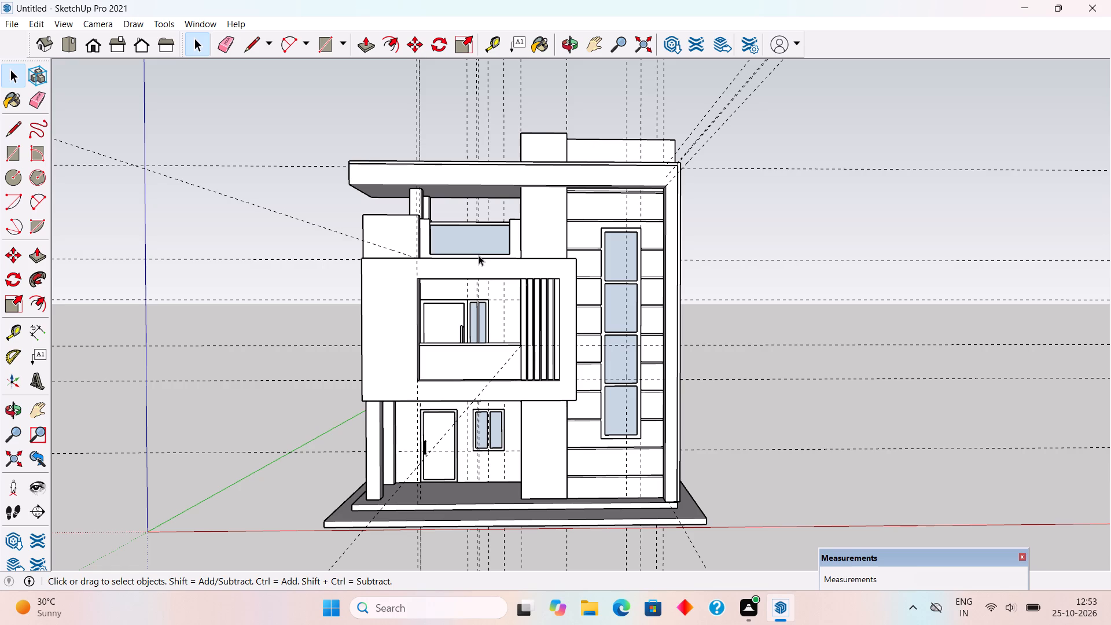
pyautogui.click(279, 127)
pyautogui.moveTo(264, 8); pyautogui.dragTo(247, 20)
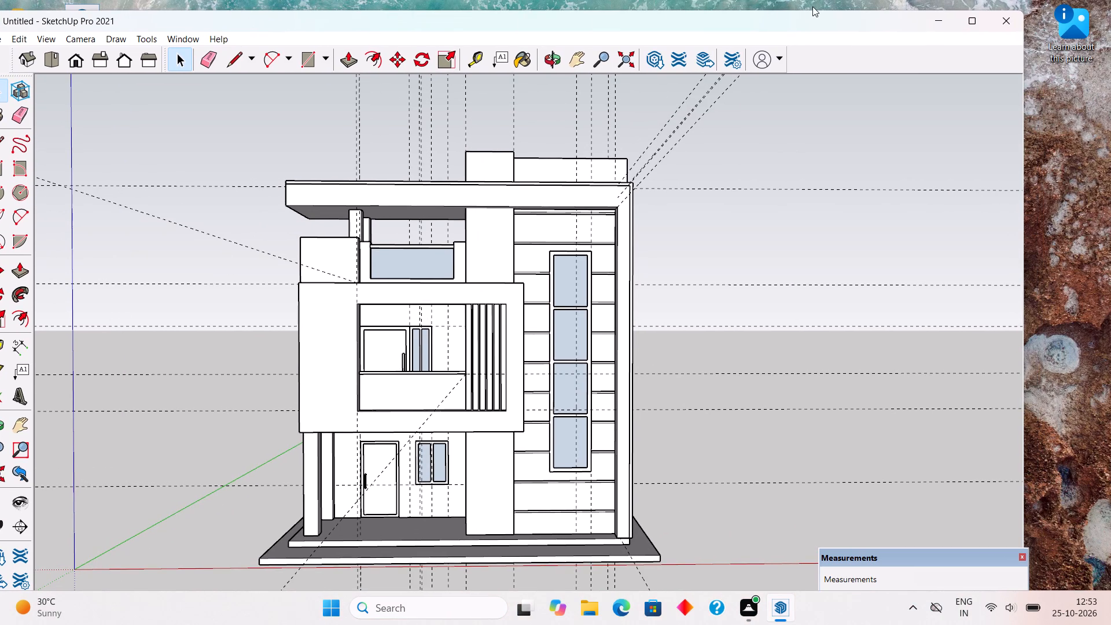
pyautogui.scroll(-3, 1106, 0)
pyautogui.scroll(-1, 923, 0)
pyautogui.scroll(-3, 653, 255)
pyautogui.moveTo(591, 357); pyautogui.dragTo(591, 356, button='middle')
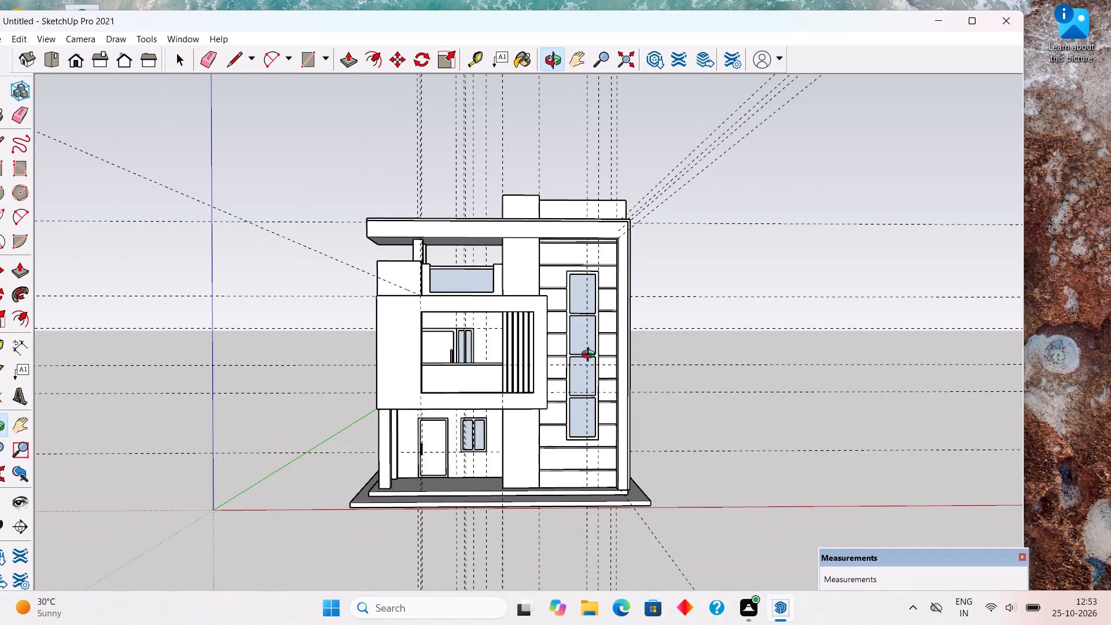
pyautogui.moveTo(591, 356); pyautogui.dragTo(638, 335, button='middle')
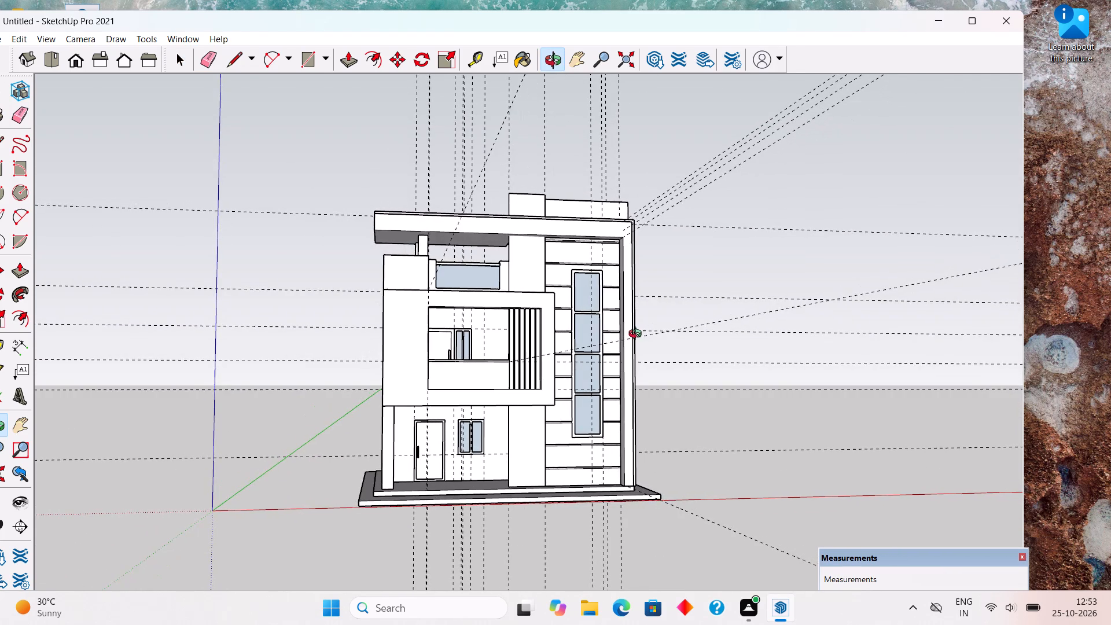
pyautogui.moveTo(638, 335); pyautogui.dragTo(635, 325, button='middle')
pyautogui.scroll(6, 427, 265)
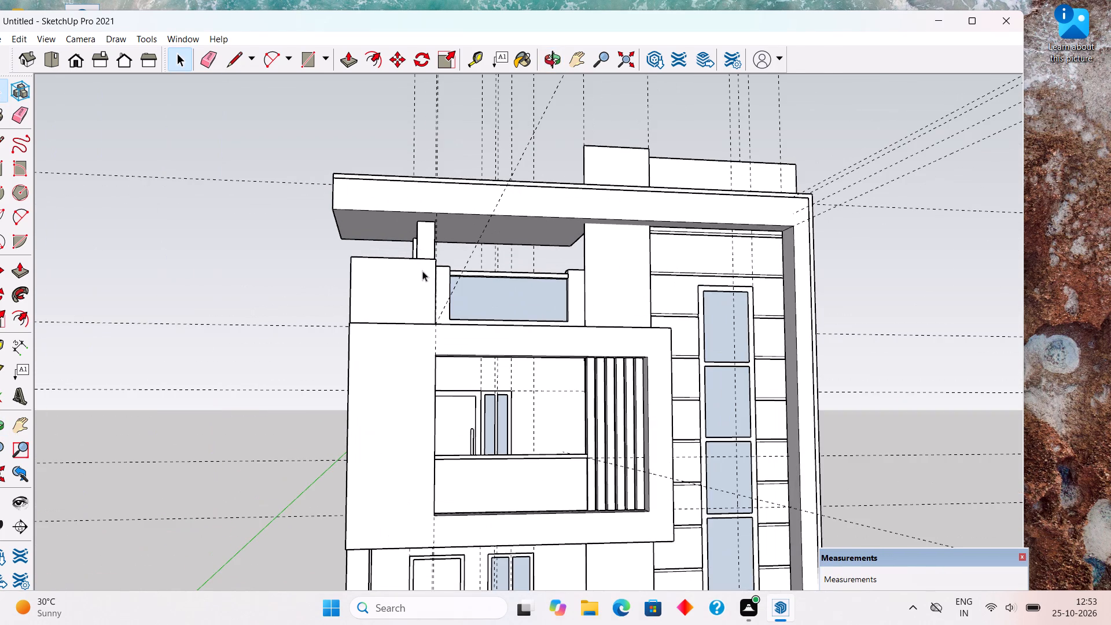
pyautogui.scroll(5, 418, 275)
pyautogui.moveTo(420, 234); pyautogui.dragTo(198, 271, button='middle')
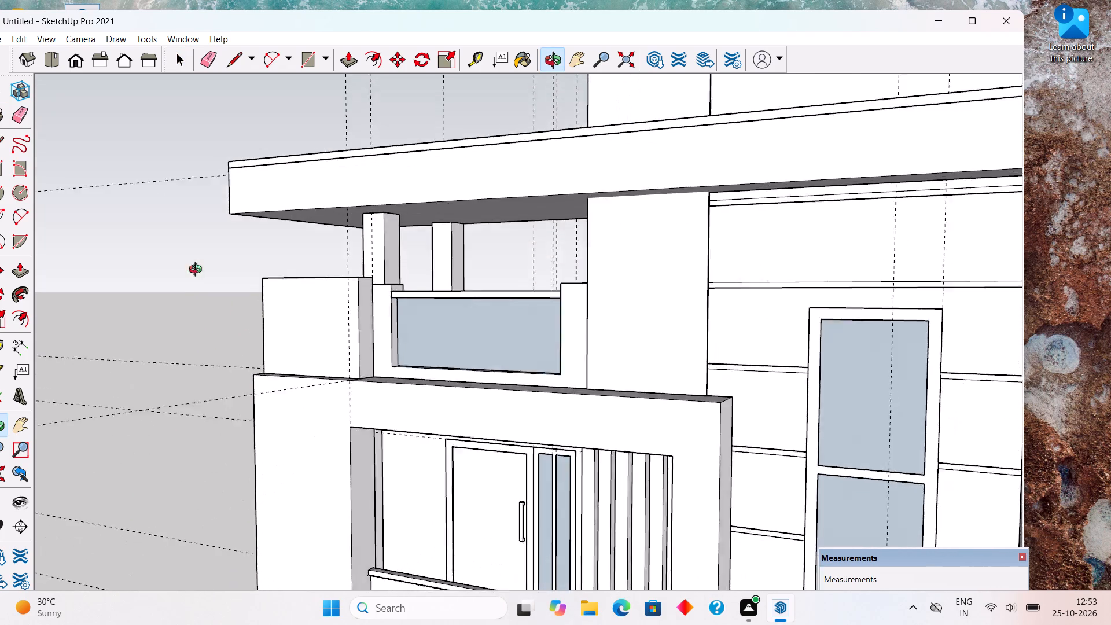
# Open the canopy group and Push/Pull its underside upward by 6" to thin the slab.
pyautogui.moveTo(198, 271); pyautogui.dragTo(611, 273, button='middle')
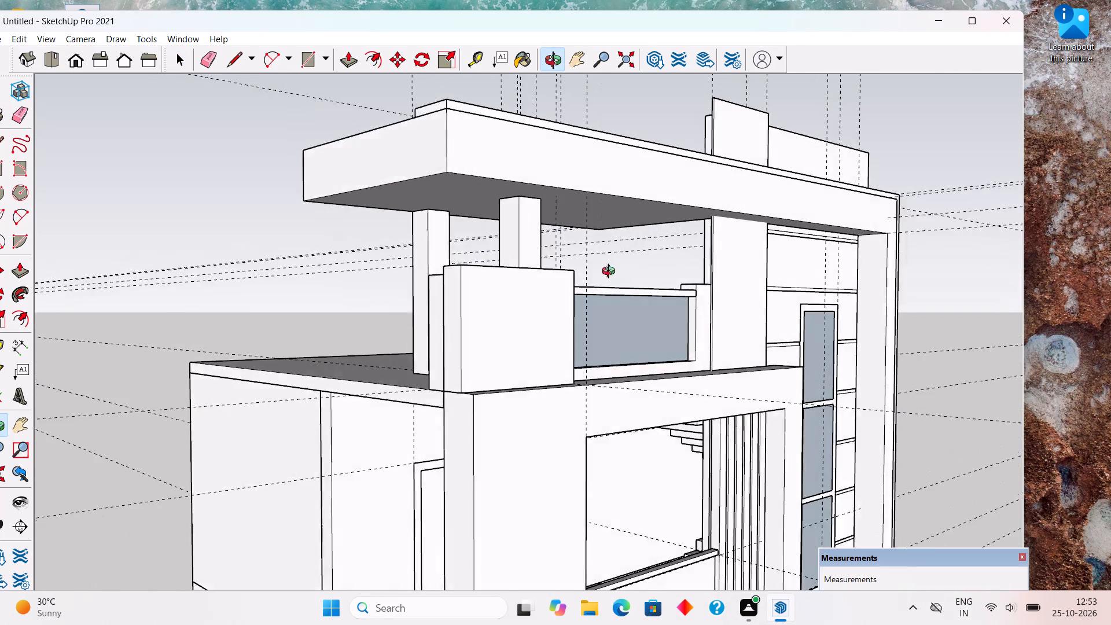
pyautogui.moveTo(611, 273); pyautogui.dragTo(523, 188, button='middle')
pyautogui.scroll(3, 701, 161)
pyautogui.tripleClick(634, 203)
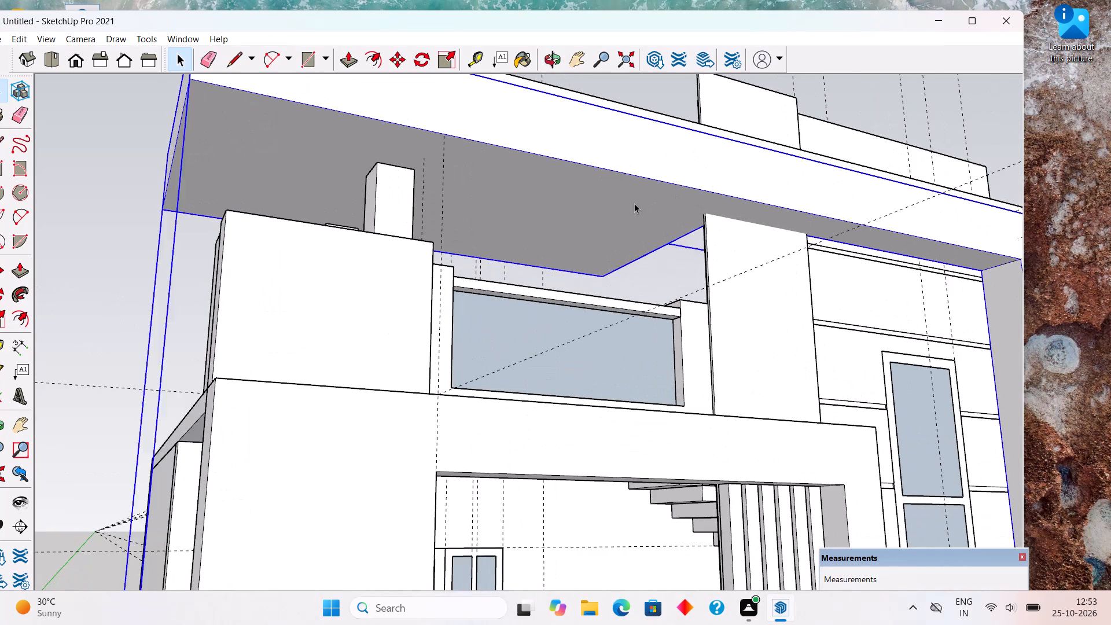
pyautogui.scroll(3, 634, 203)
pyautogui.press('p')
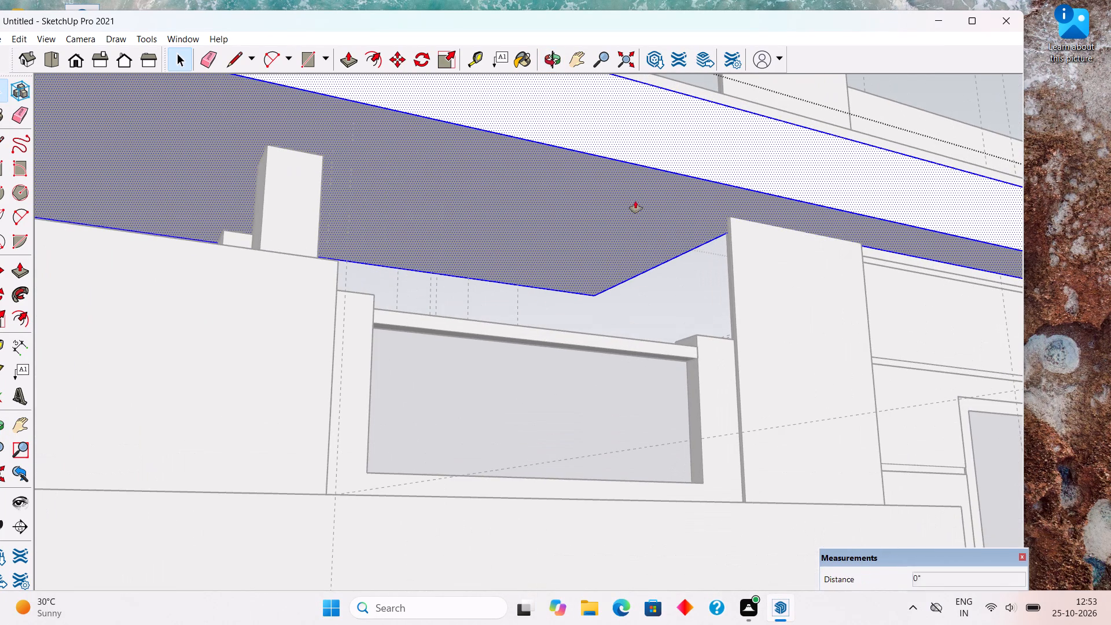
pyautogui.click(635, 201)
pyautogui.write('6"')
pyautogui.press('Return')
pyautogui.press('space')
pyautogui.scroll(-11, 638, 183)
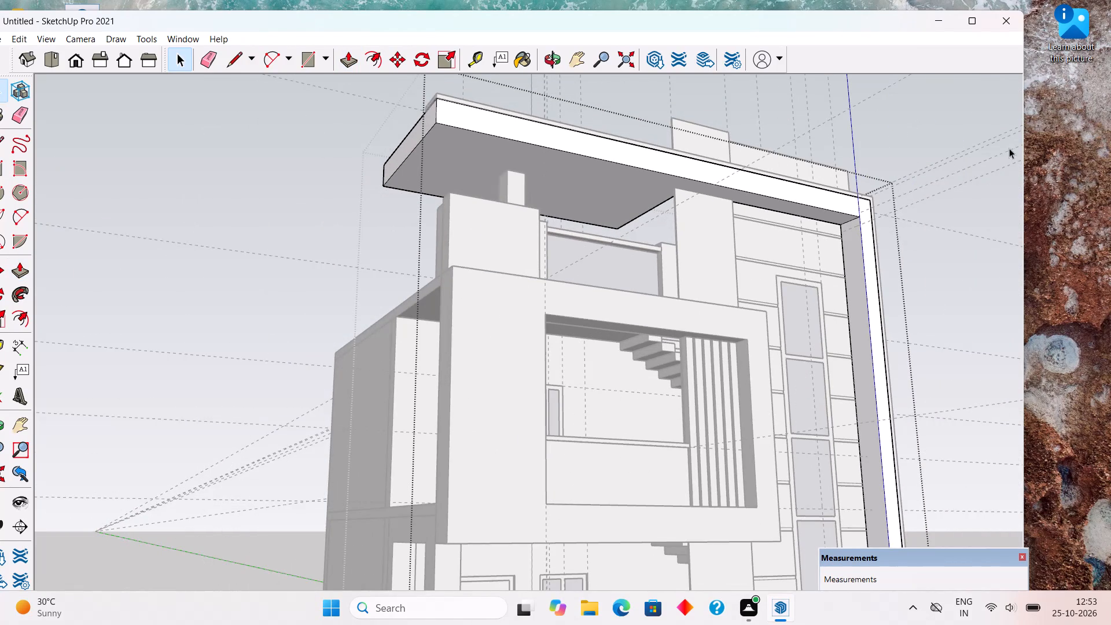
pyautogui.click(934, 112)
# Open the front pillar group and Push/Pull its top face up 6" to the canopy's underside.
pyautogui.moveTo(742, 212); pyautogui.dragTo(582, 233, button='middle')
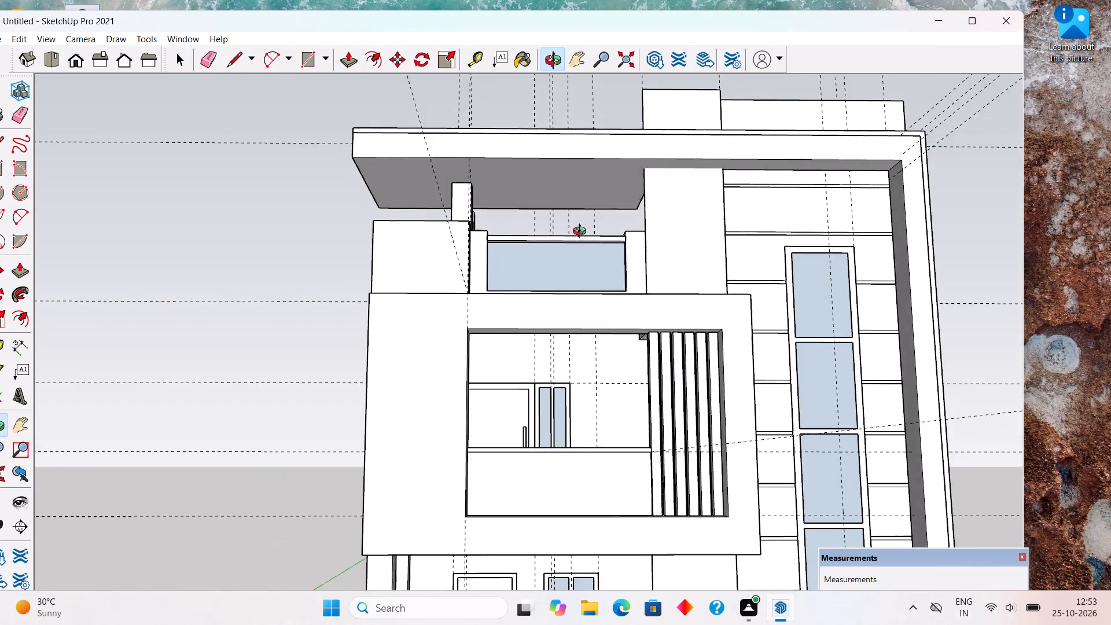
pyautogui.moveTo(582, 233); pyautogui.dragTo(730, 306, button='middle')
pyautogui.scroll(3, 488, 211)
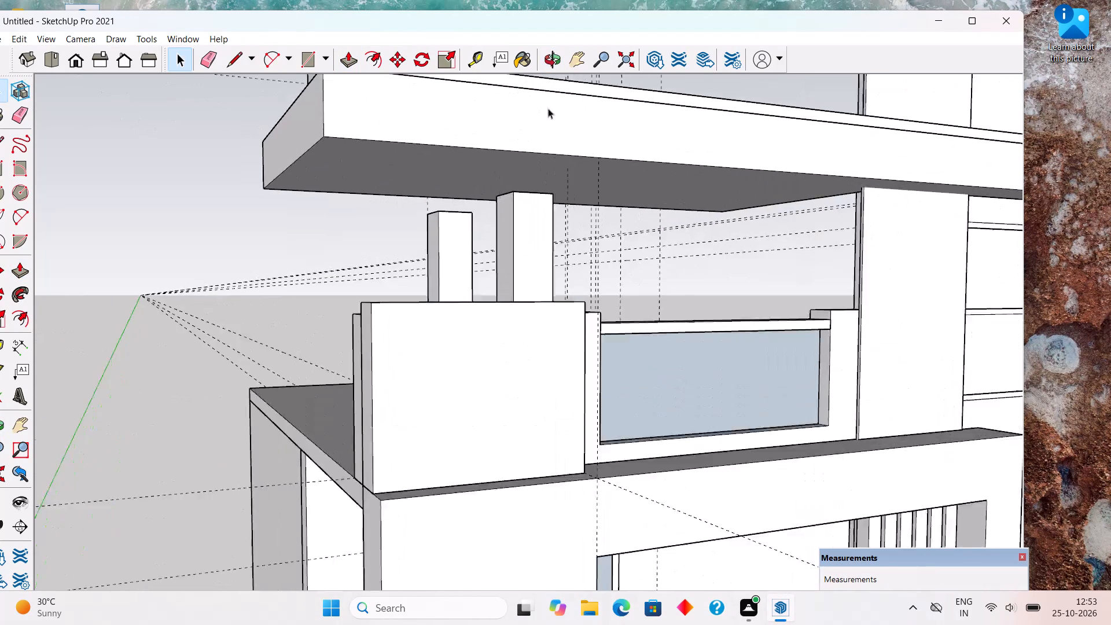
pyautogui.scroll(11, 548, 108)
pyautogui.moveTo(529, 240); pyautogui.dragTo(522, 302, button='middle')
pyautogui.tripleClick(526, 285)
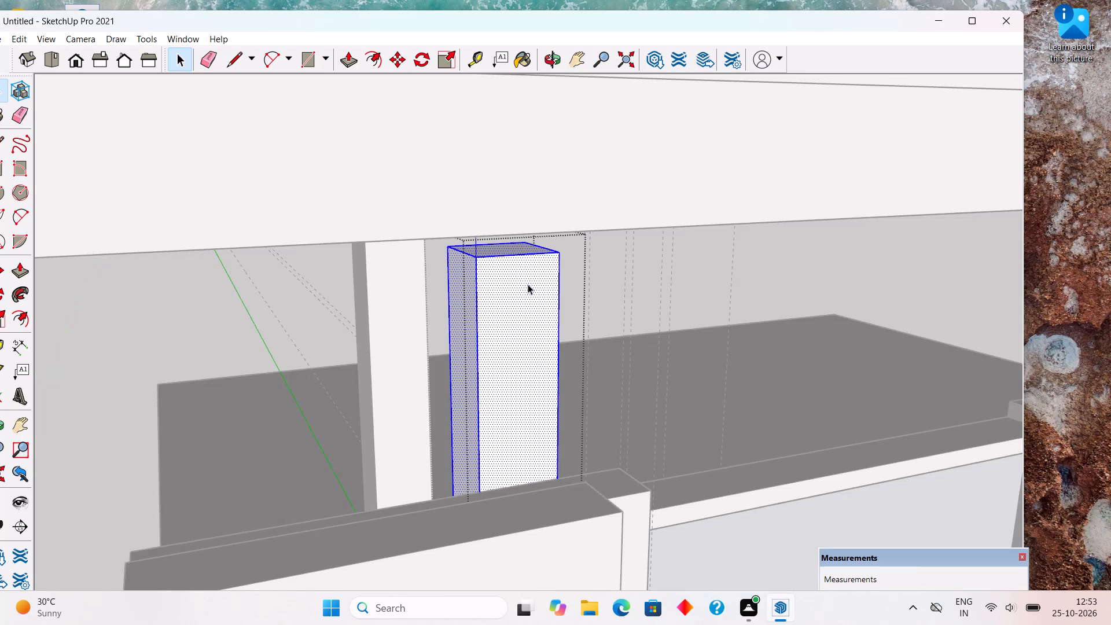
pyautogui.press('p')
pyautogui.click(513, 248)
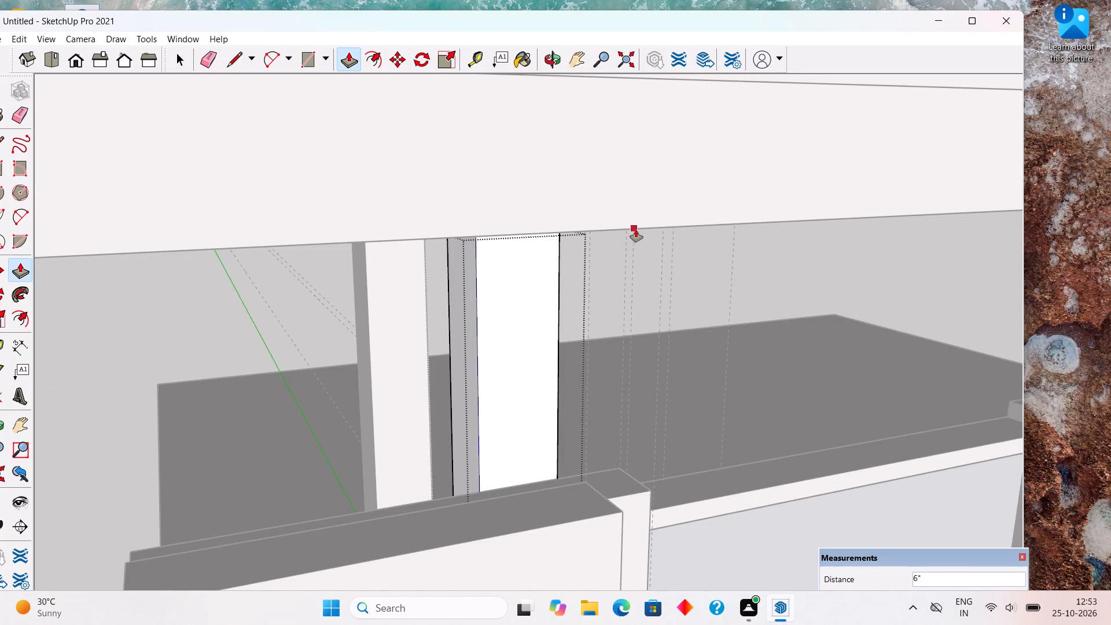
pyautogui.click(639, 227)
# Open the rear pillar group and Push/Pull its top face up 6" to meet the canopy's underside.
pyautogui.scroll(-5, 639, 226)
pyautogui.moveTo(447, 248); pyautogui.dragTo(970, 181, button='middle')
pyautogui.moveTo(641, 170); pyautogui.dragTo(641, 251, button='middle')
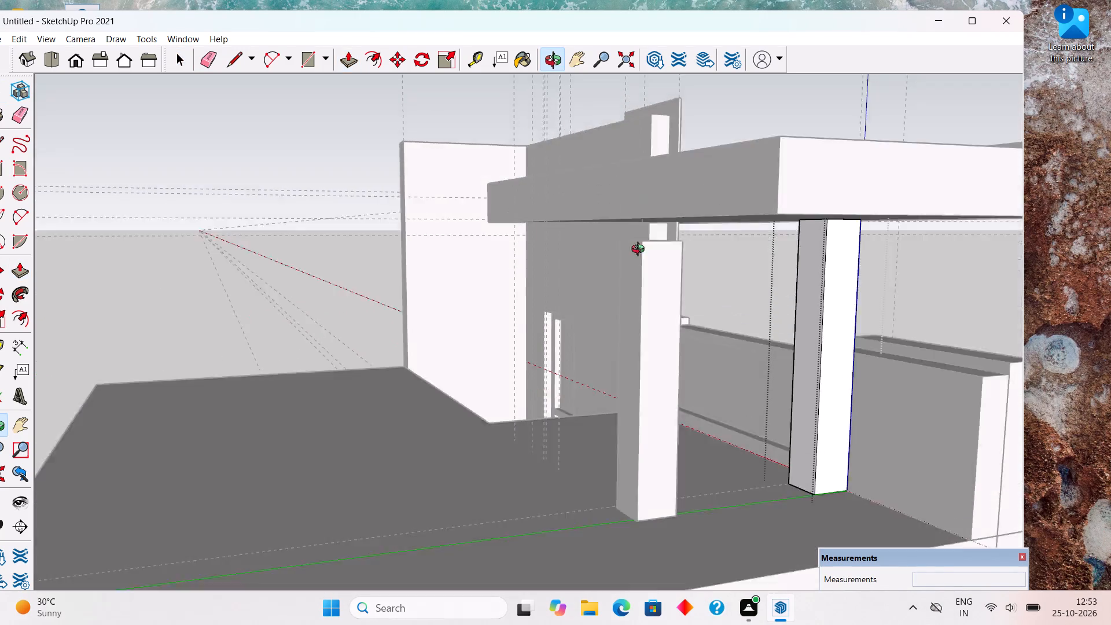
pyautogui.moveTo(641, 251); pyautogui.dragTo(716, 262, button='middle')
pyautogui.scroll(3, 737, 314)
pyautogui.press('space')
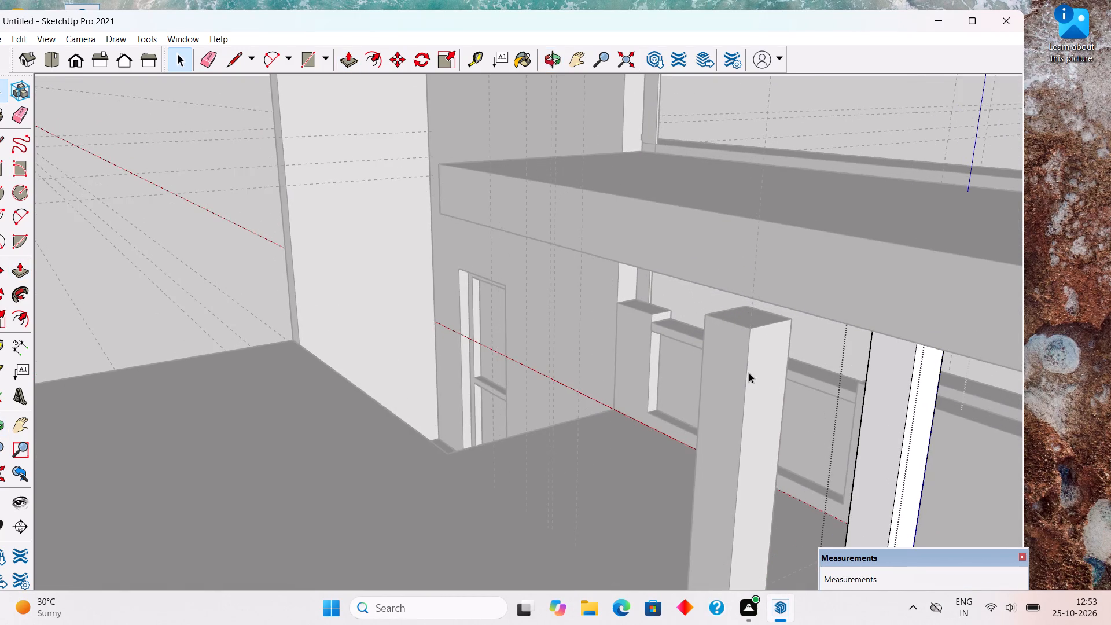
pyautogui.tripleClick(749, 373)
pyautogui.press('p')
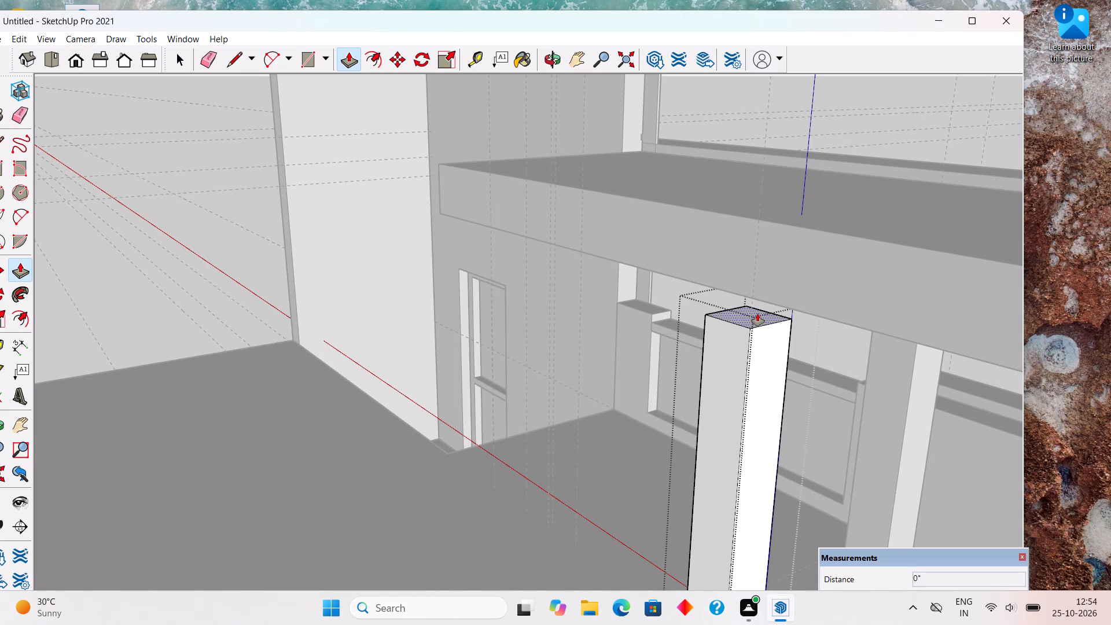
pyautogui.click(757, 314)
pyautogui.click(852, 321)
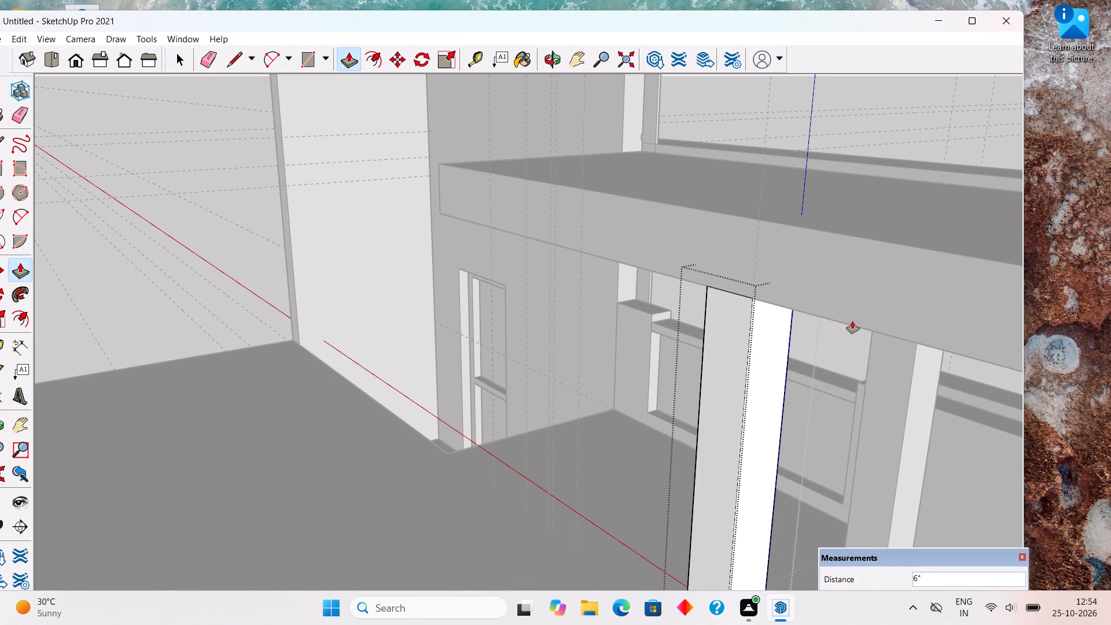
pyautogui.press('space')
pyautogui.scroll(-9, 843, 315)
pyautogui.click(888, 203)
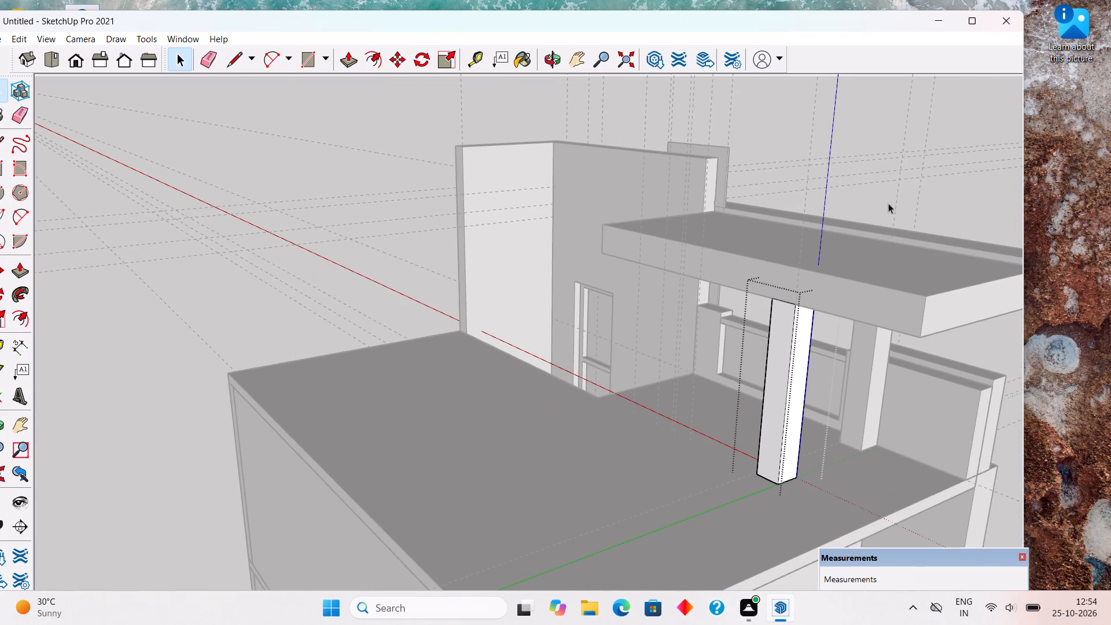
# Create a Tape Measure guide along the front pillar's top side edge, running front to back across the canopy's underside.
pyautogui.moveTo(1010, 288); pyautogui.dragTo(322, 210, button='middle')
pyautogui.scroll(-3, 317, 209)
pyautogui.moveTo(418, 220); pyautogui.dragTo(505, 208, button='middle')
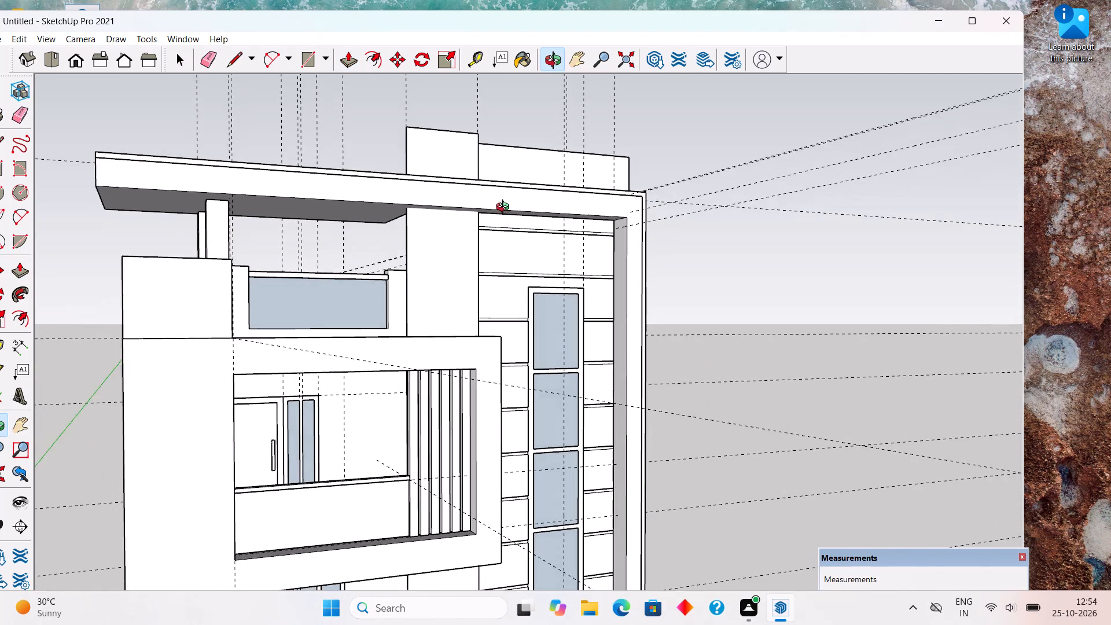
pyautogui.moveTo(505, 208); pyautogui.dragTo(367, 156, button='middle')
pyautogui.scroll(7, 315, 211)
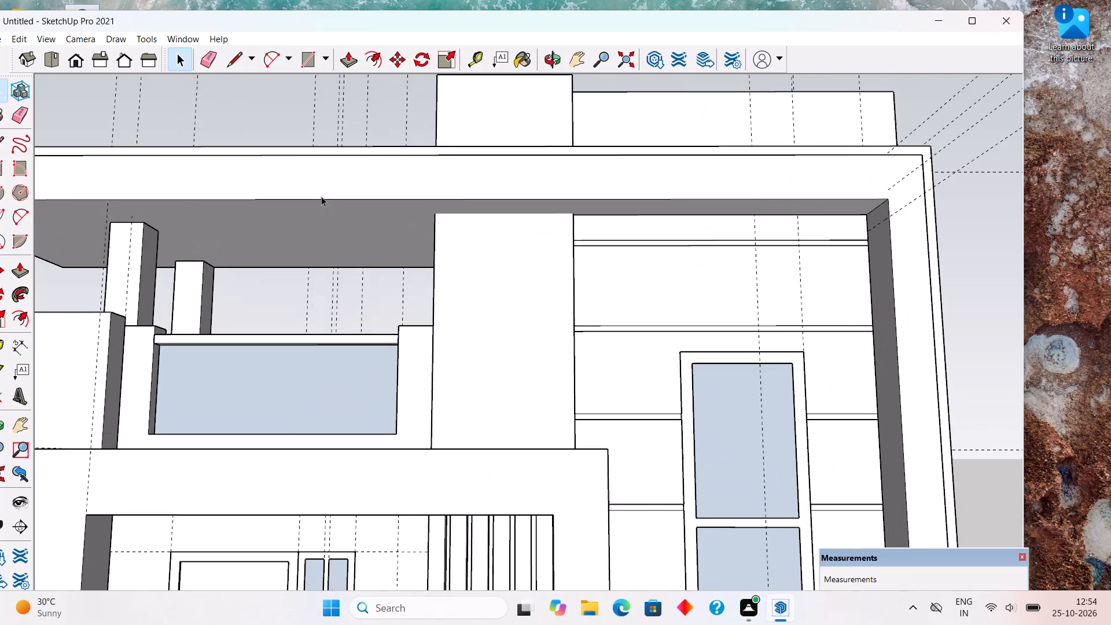
pyautogui.moveTo(325, 204); pyautogui.dragTo(346, 191, button='middle')
pyautogui.scroll(4, 135, 233)
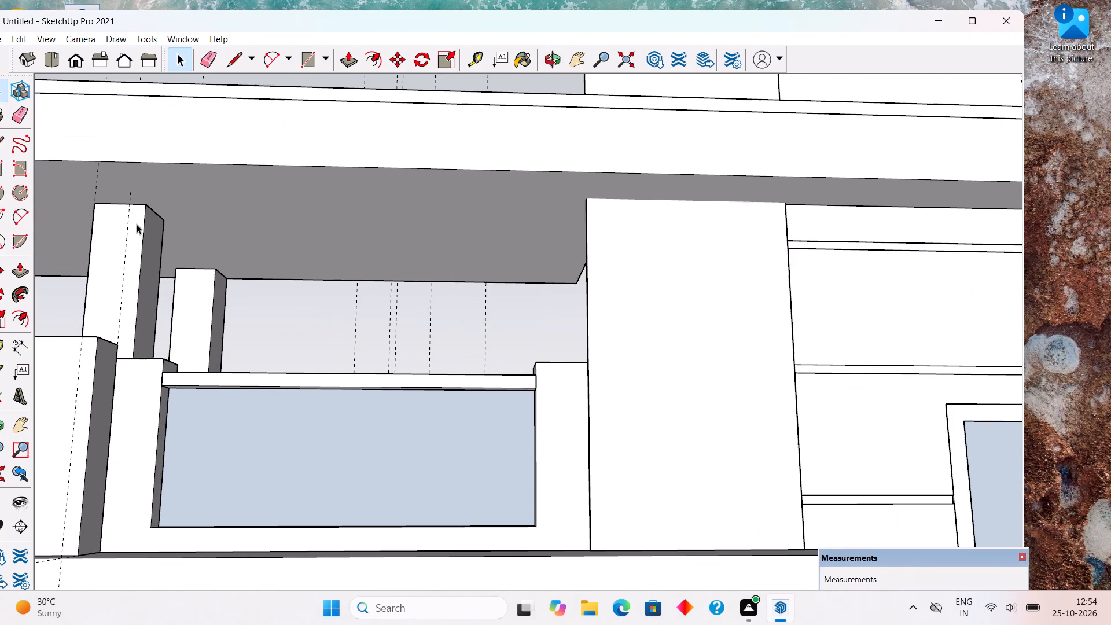
pyautogui.press('t')
pyautogui.doubleClick(152, 215)
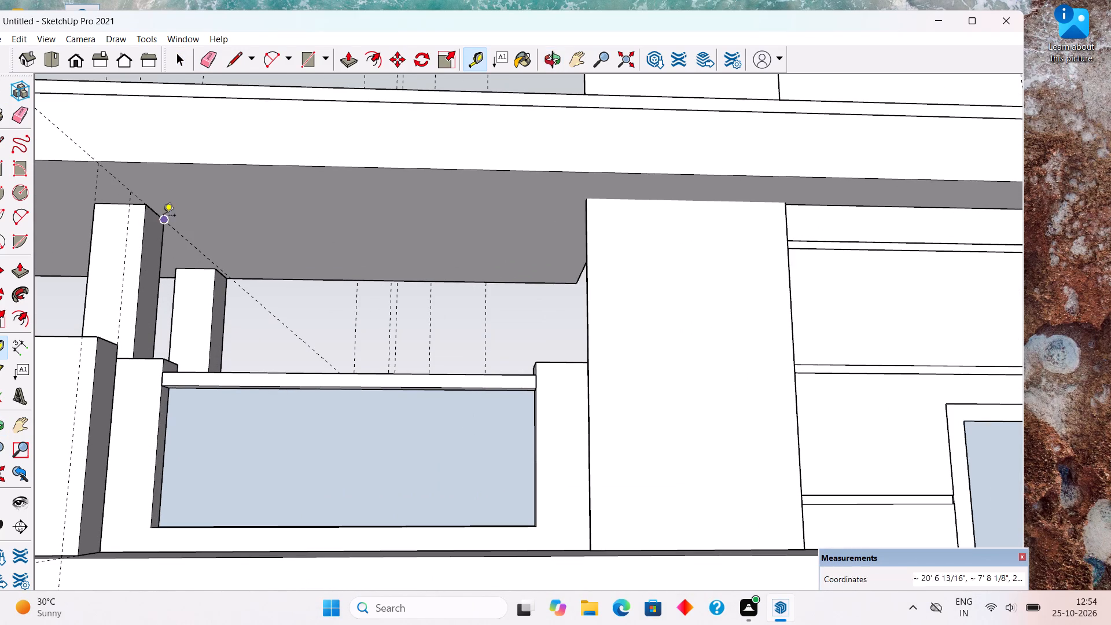
# Offset a parallel guide about 8' 9 5/8" from the pillar-side guide to the near corner of the wide wall block.
pyautogui.moveTo(304, 300); pyautogui.dragTo(501, 340, button='middle')
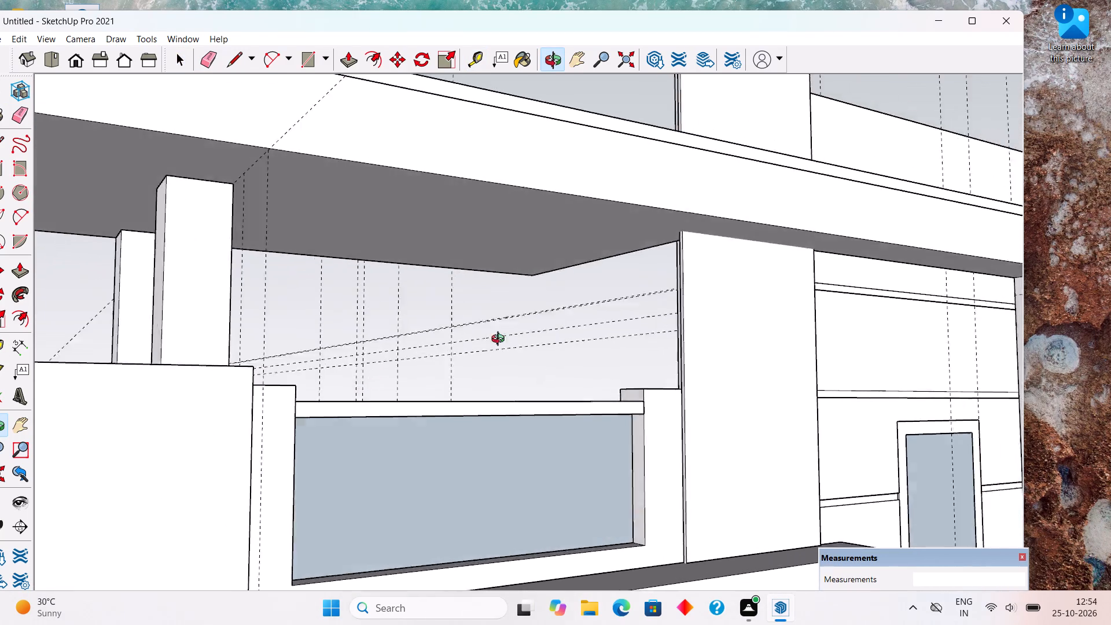
pyautogui.moveTo(501, 340); pyautogui.dragTo(1039, 376, button='middle')
pyautogui.moveTo(675, 296); pyautogui.dragTo(838, 231, button='middle')
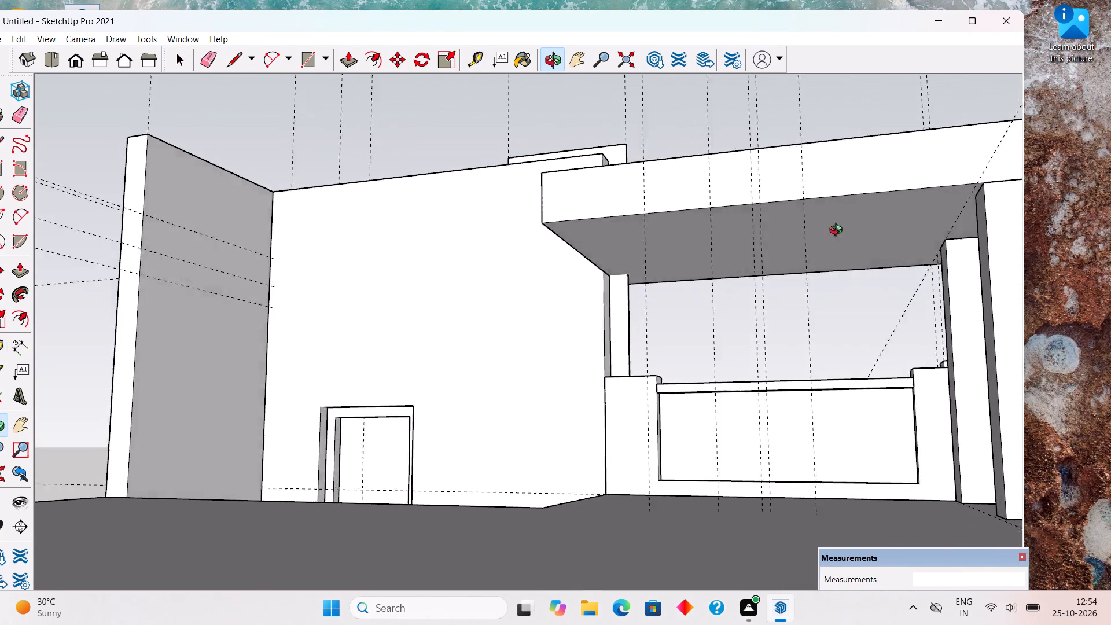
pyautogui.moveTo(838, 231); pyautogui.dragTo(42, 132, button='middle')
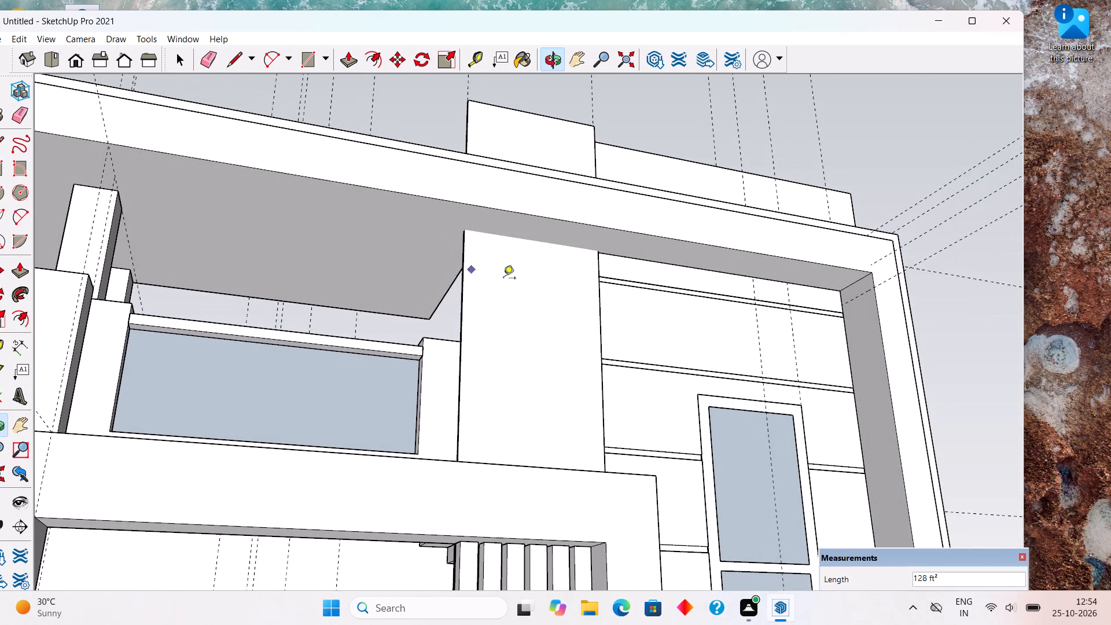
pyautogui.scroll(2, 449, 263)
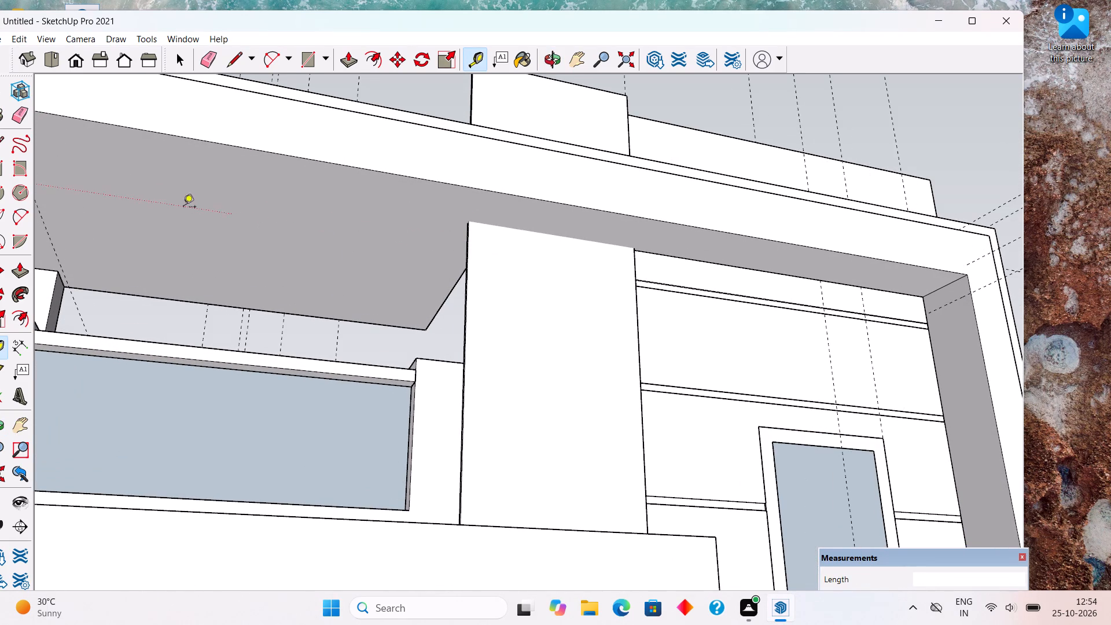
pyautogui.click(51, 237)
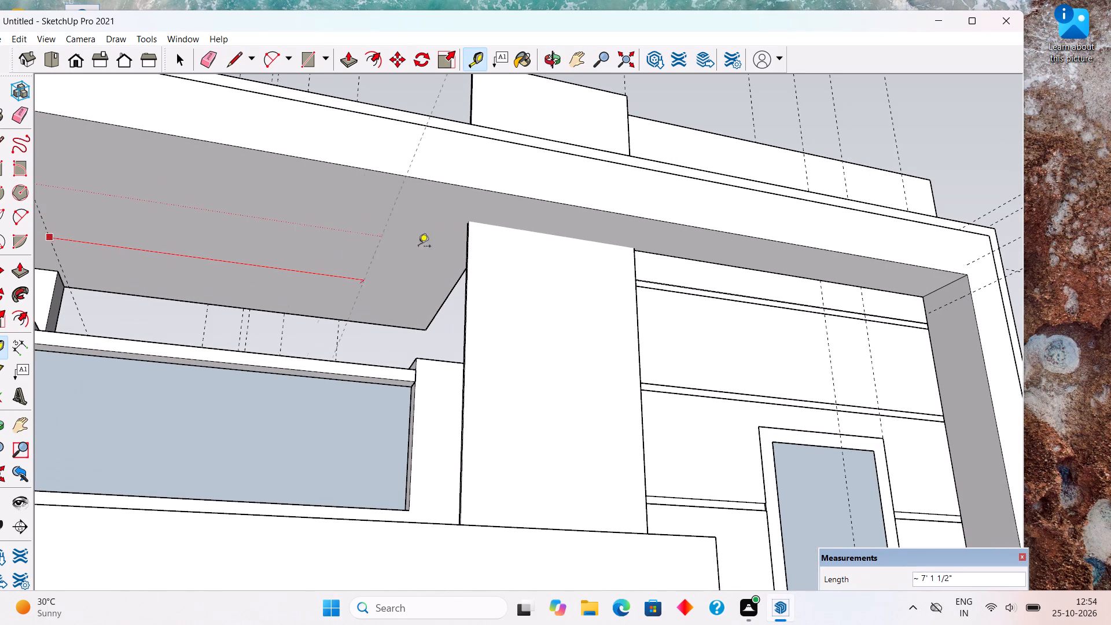
pyautogui.click(472, 220)
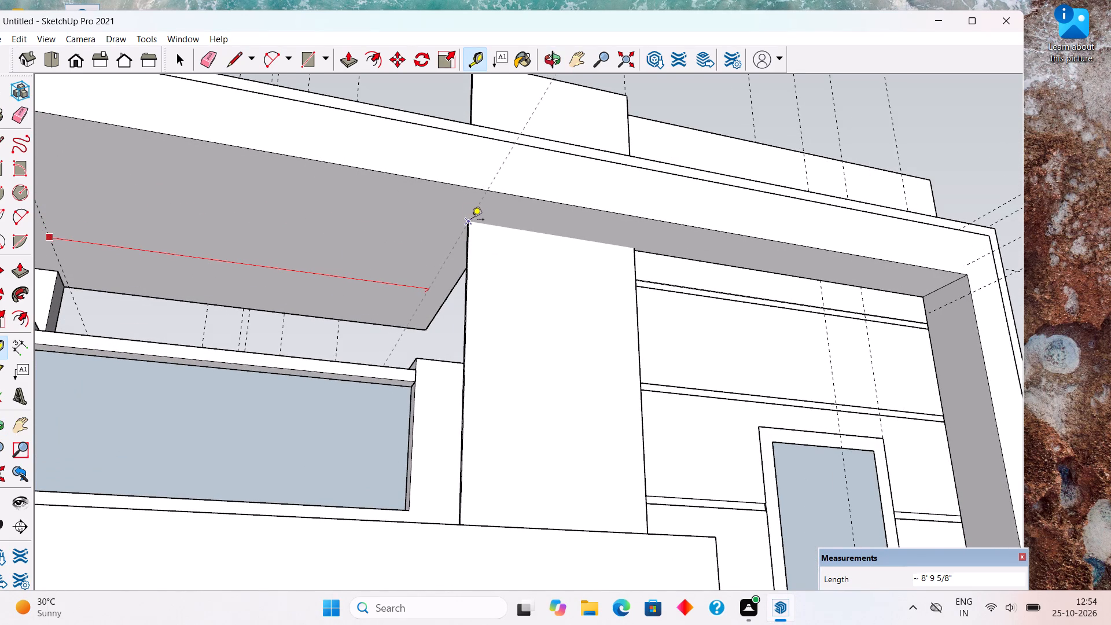
# Open the canopy group and place a guide on its underside, 1' from the pillar-side guide towards the wall block.
pyautogui.press('space')
pyautogui.scroll(-6, 472, 220)
pyautogui.tripleClick(378, 229)
pyautogui.scroll(5, 355, 217)
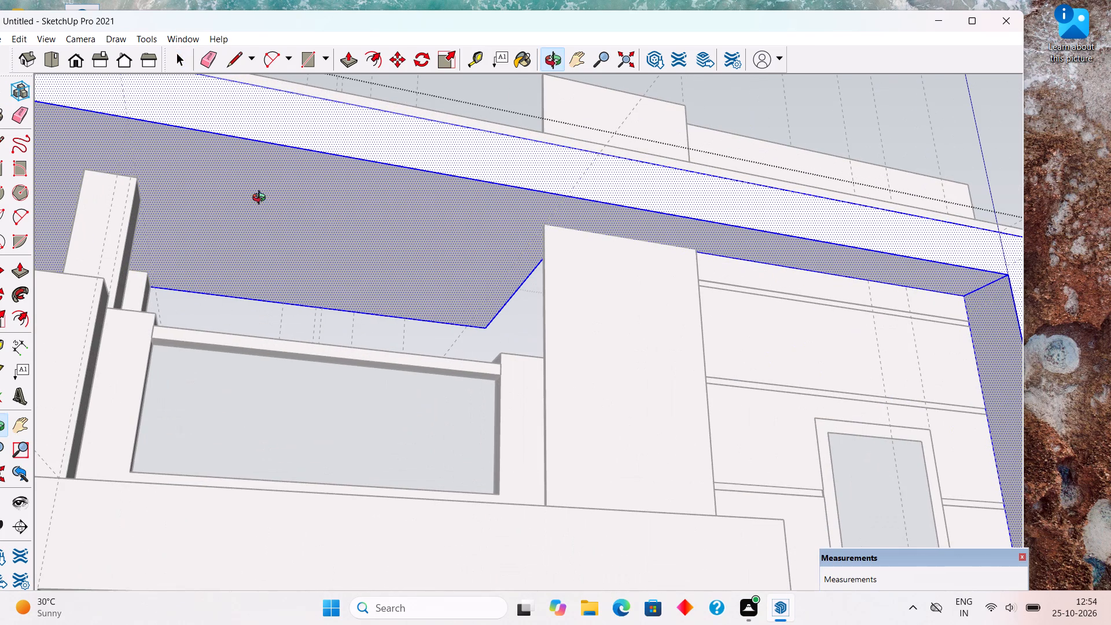
pyautogui.middleClick(262, 200)
pyautogui.write('rt')
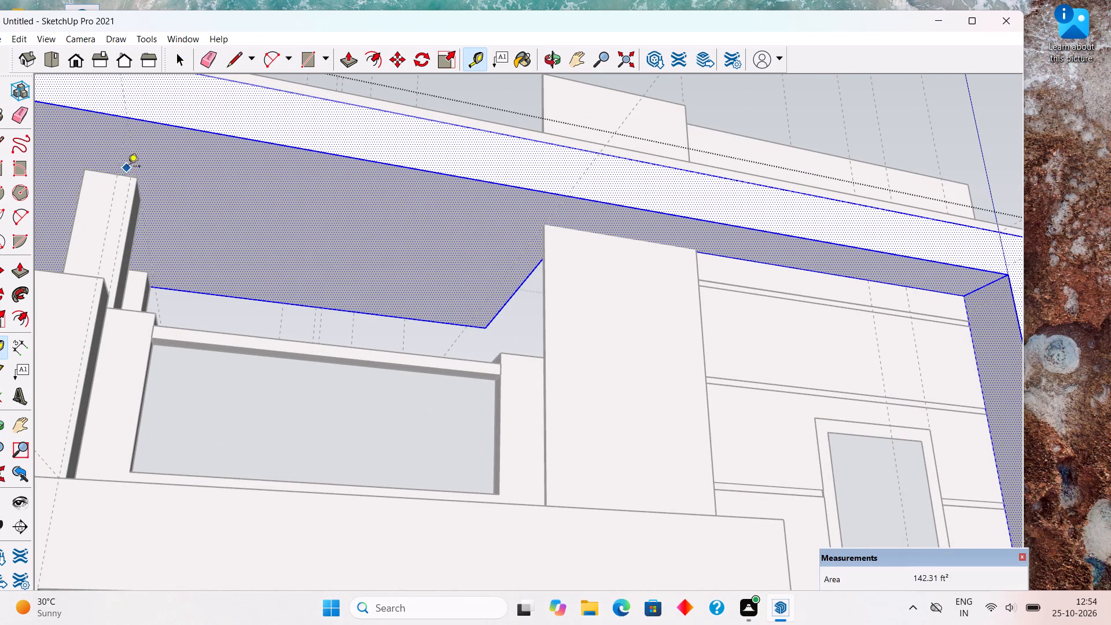
pyautogui.click(138, 167)
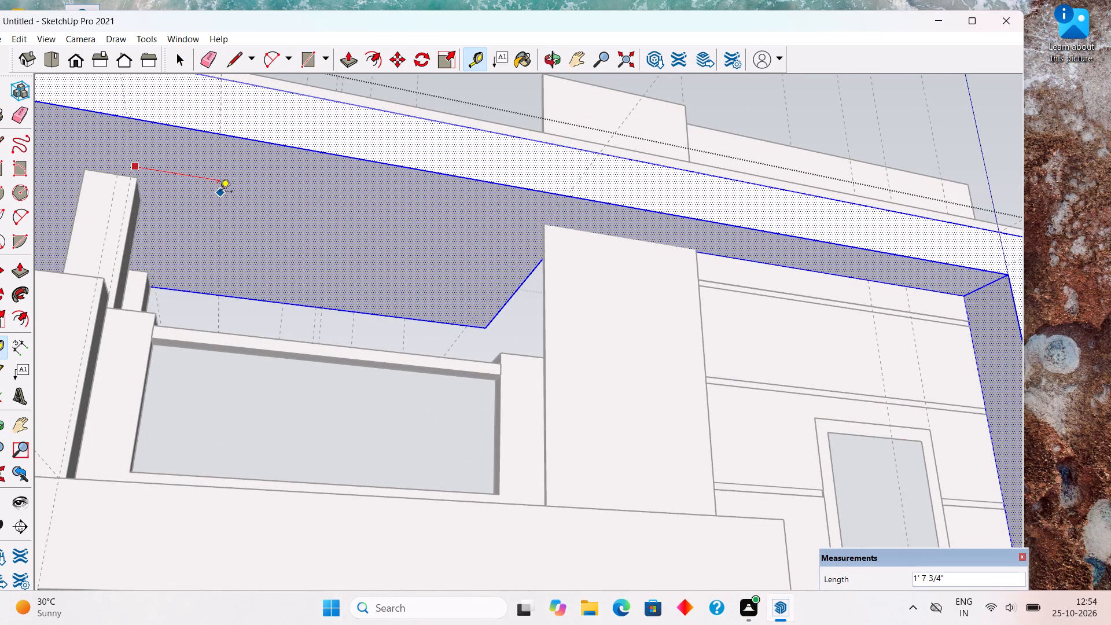
pyautogui.write("1'")
pyautogui.press('Return')
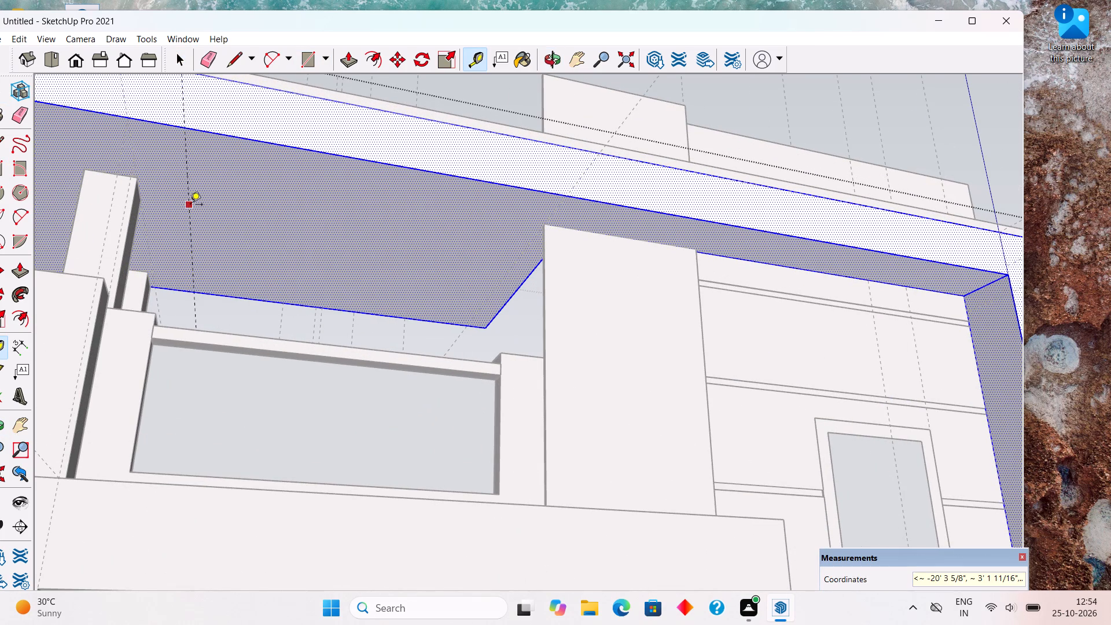
# Add three more parallel guides across the canopy's underside, each 1' further towards the wall block.
pyautogui.click(190, 205)
pyautogui.press('1')
pyautogui.press("'")
pyautogui.press('Return')
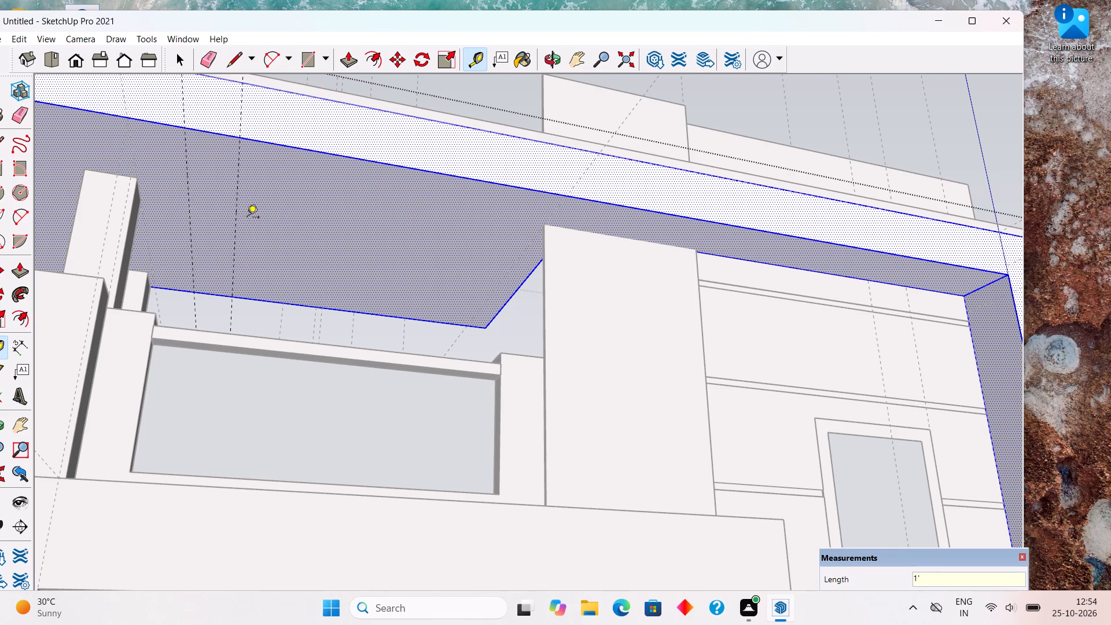
pyautogui.click(234, 240)
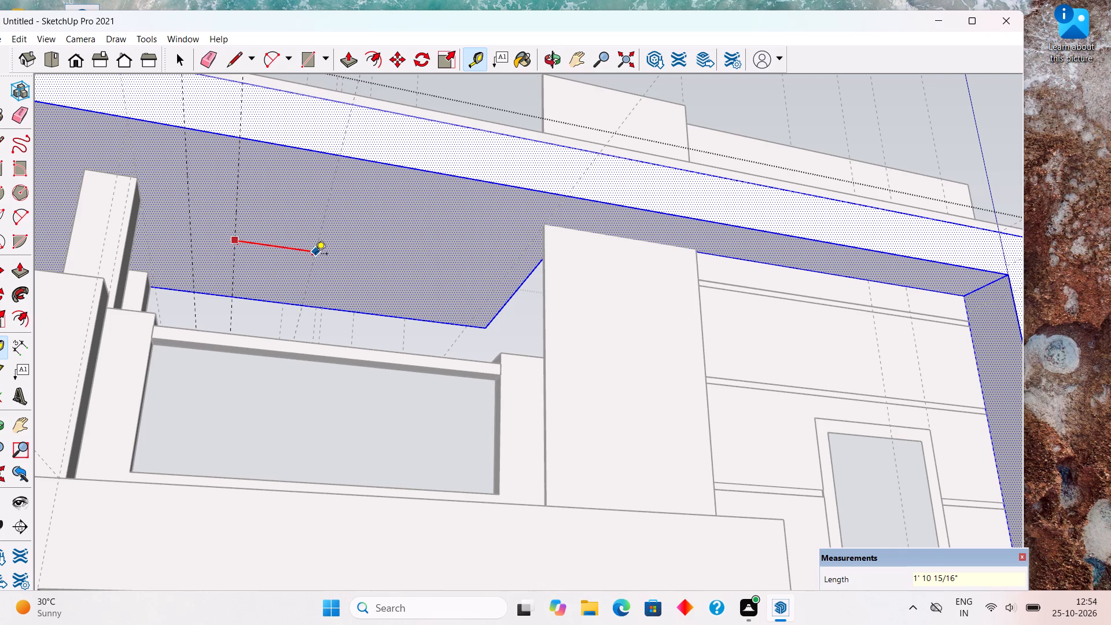
pyautogui.write("1'")
pyautogui.press('Return')
pyautogui.click(282, 238)
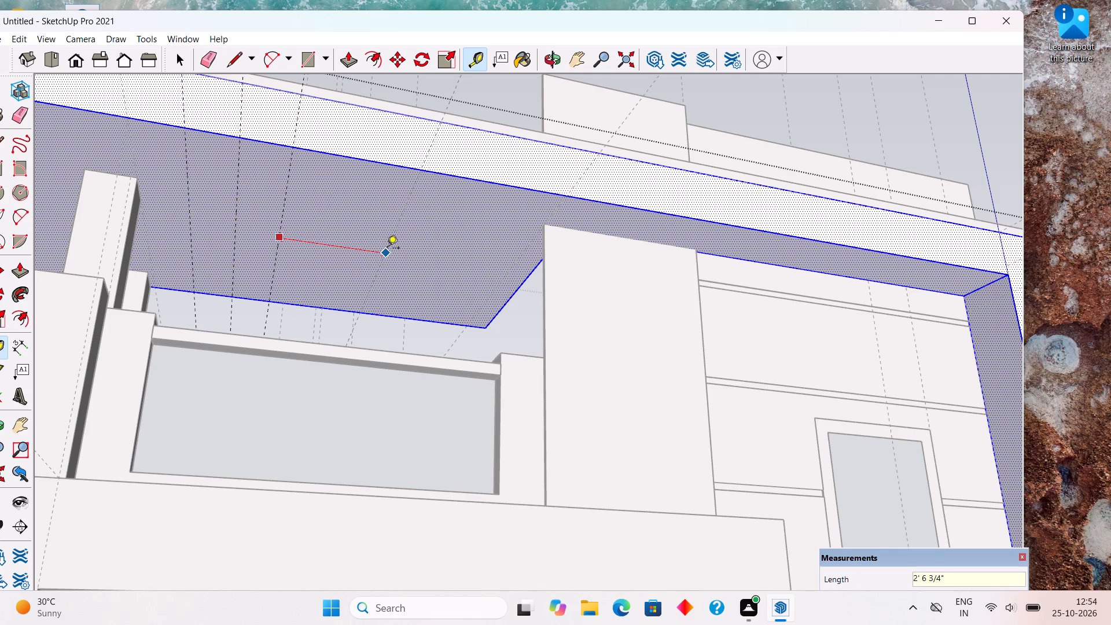
pyautogui.press('1')
pyautogui.press("'")
pyautogui.press('Return')
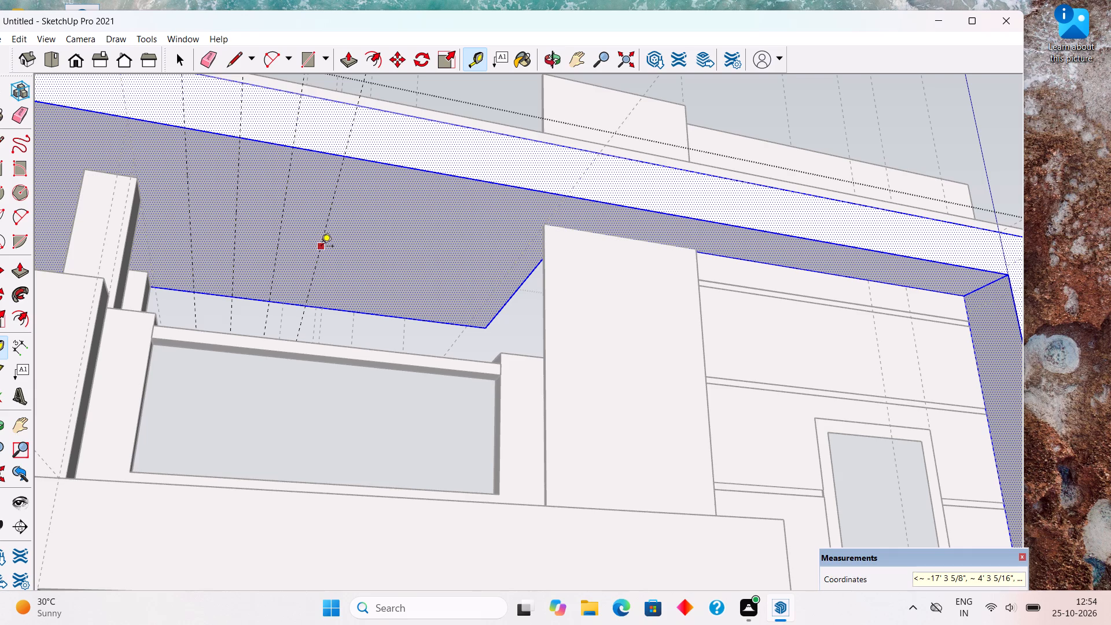
# Continue the guide series across the canopy's underside with three more parallel guides spaced 1' apart.
pyautogui.click(321, 247)
pyautogui.write("1'")
pyautogui.press('Return')
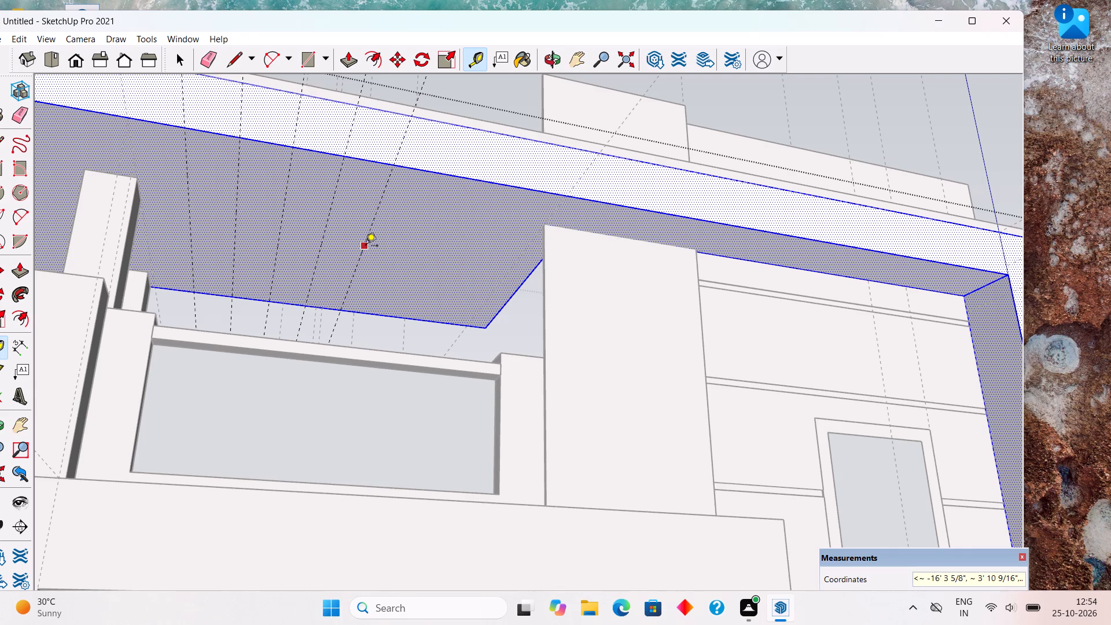
pyautogui.click(367, 247)
pyautogui.press('1')
pyautogui.press("'")
pyautogui.press('Return')
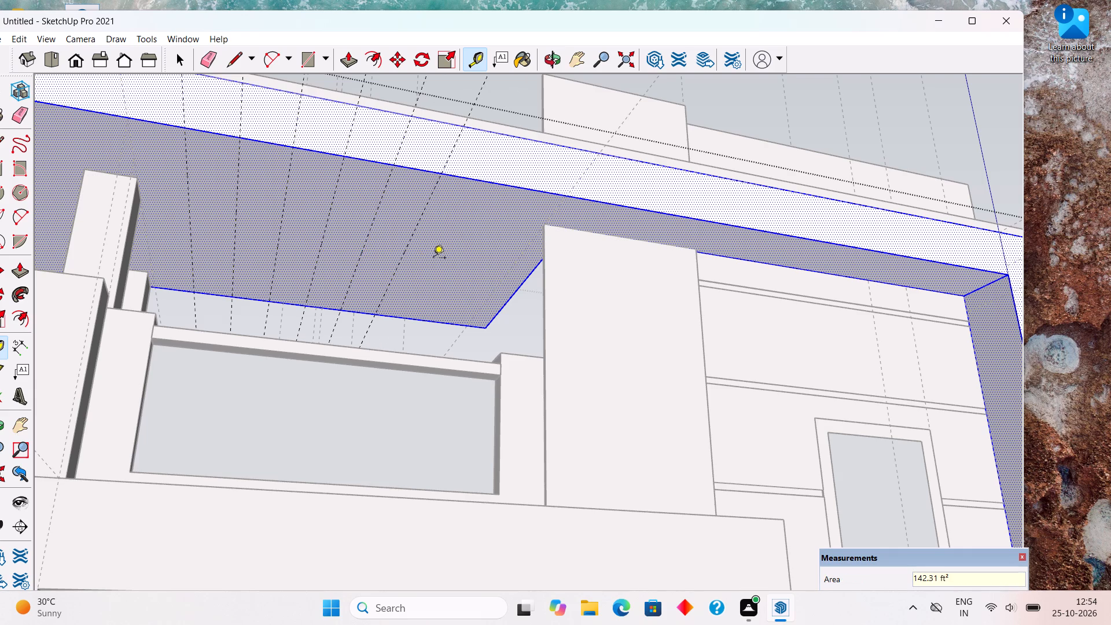
pyautogui.click(393, 272)
pyautogui.press('1')
pyautogui.press("'")
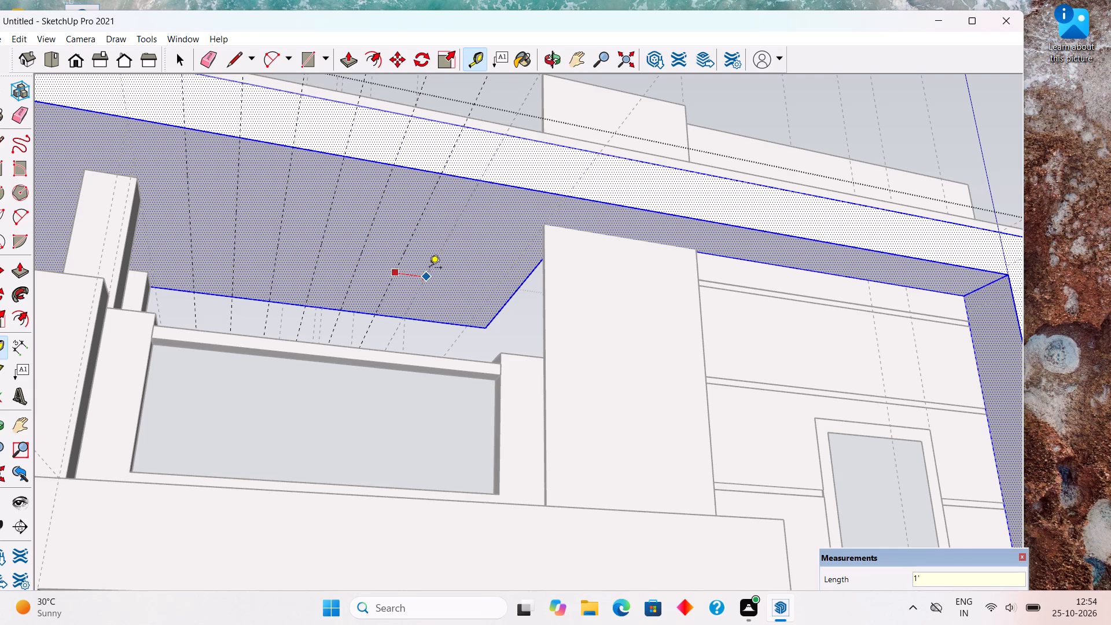
pyautogui.press('Return')
# Add one more parallel guide across the canopy's underside, 1' further towards the wall block.
pyautogui.click(438, 271)
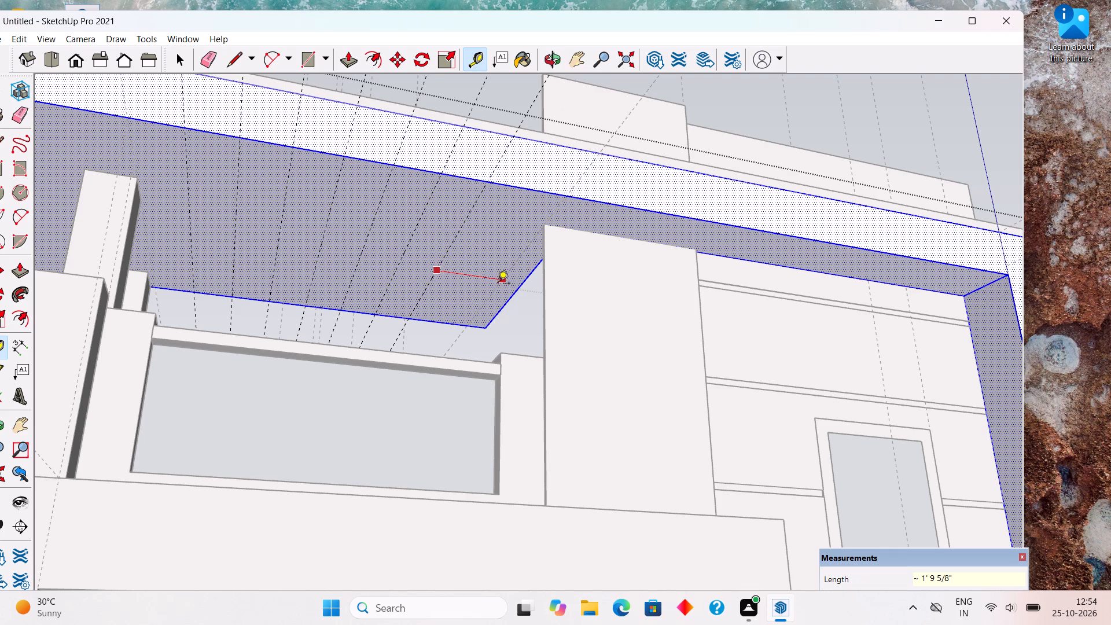
pyautogui.write("1'")
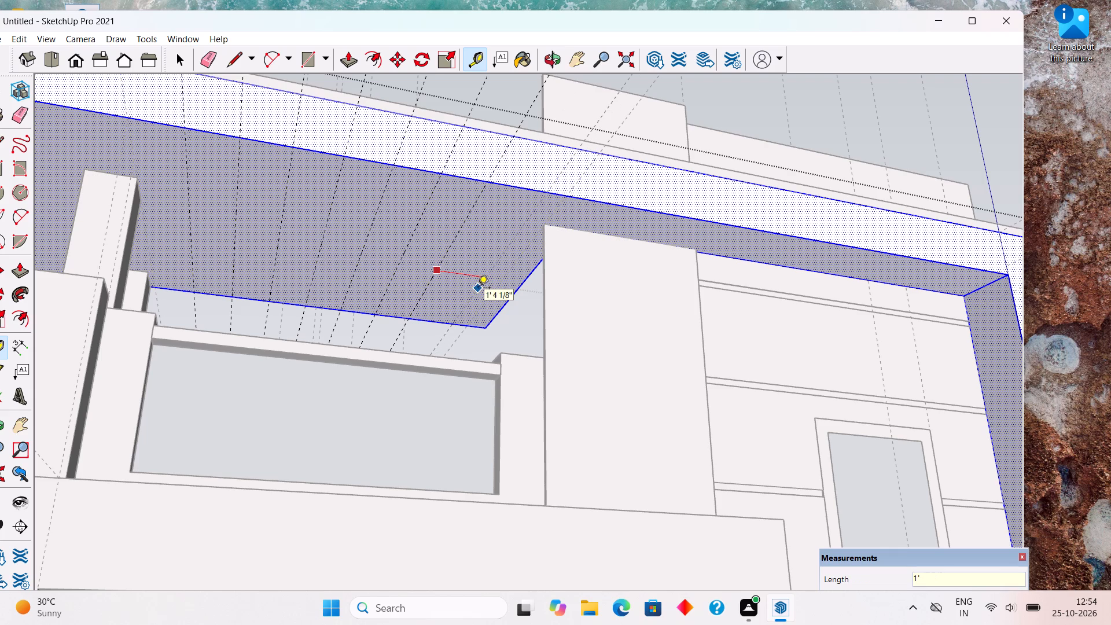
pyautogui.press('Return')
pyautogui.press('n')
pyautogui.press('space')
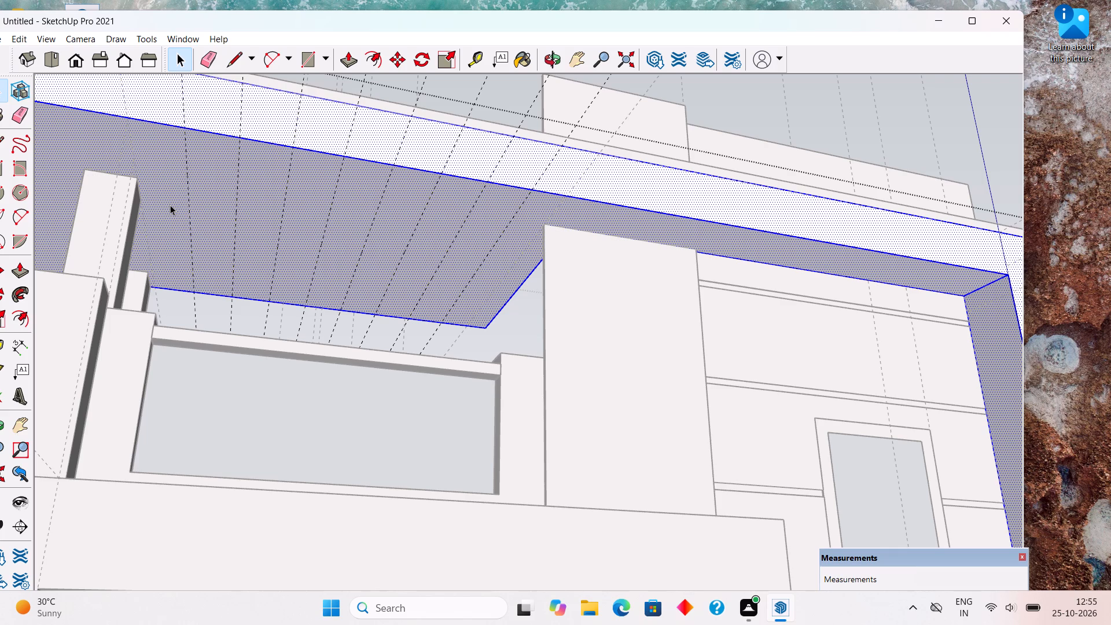
# Offset a parallel guide about 10 9/16" from the guide nearest the pillar, on the side away from the wall block.
pyautogui.press('t')
pyautogui.click(190, 230)
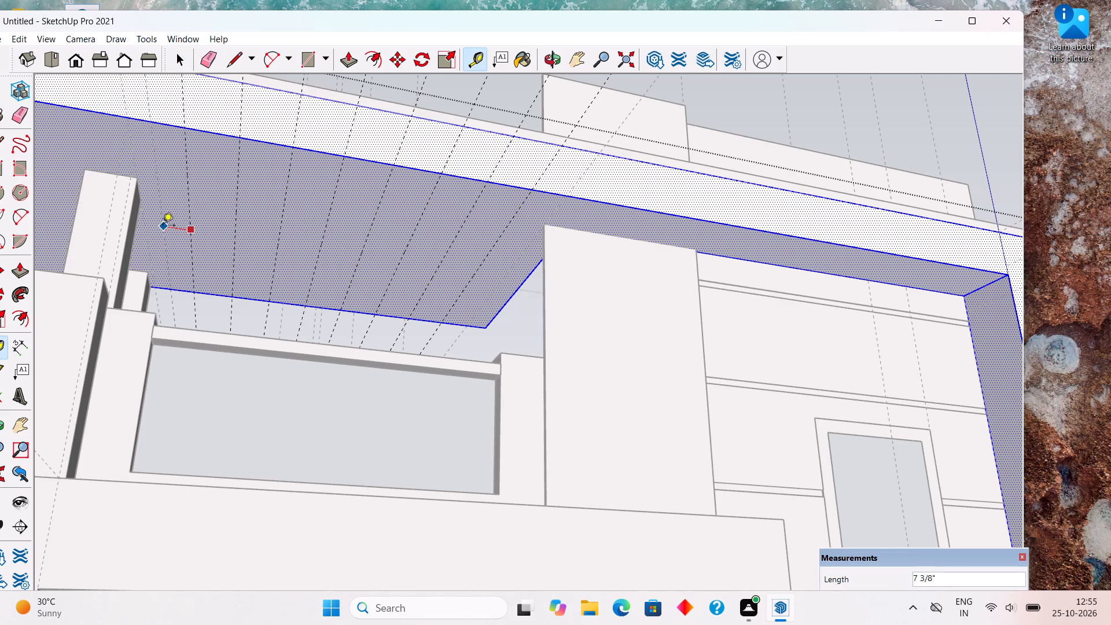
pyautogui.click(151, 216)
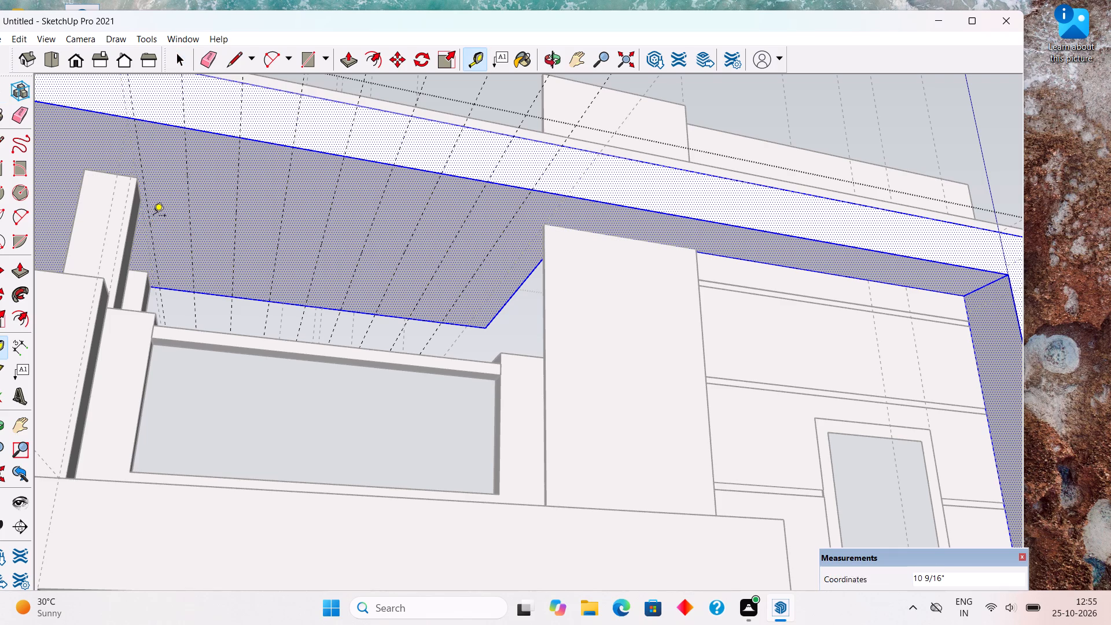
pyautogui.press('space')
# Place a guide parallel to the canopy's front edge, about 2' 3" in, at the pillar's top corner.
pyautogui.press('r')
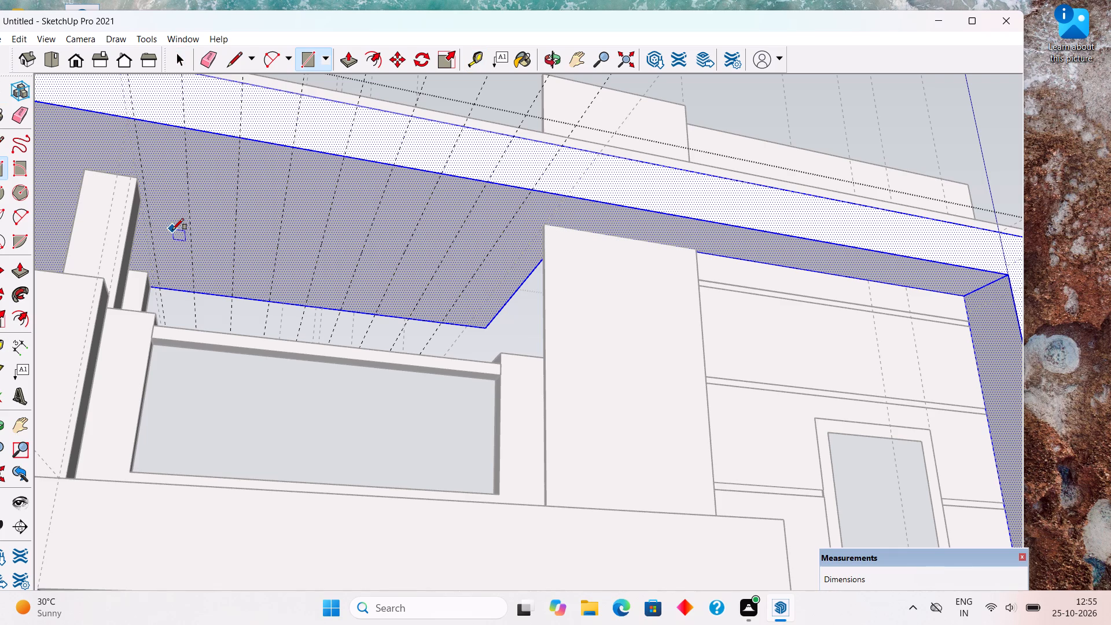
pyautogui.press('t')
pyautogui.click(259, 144)
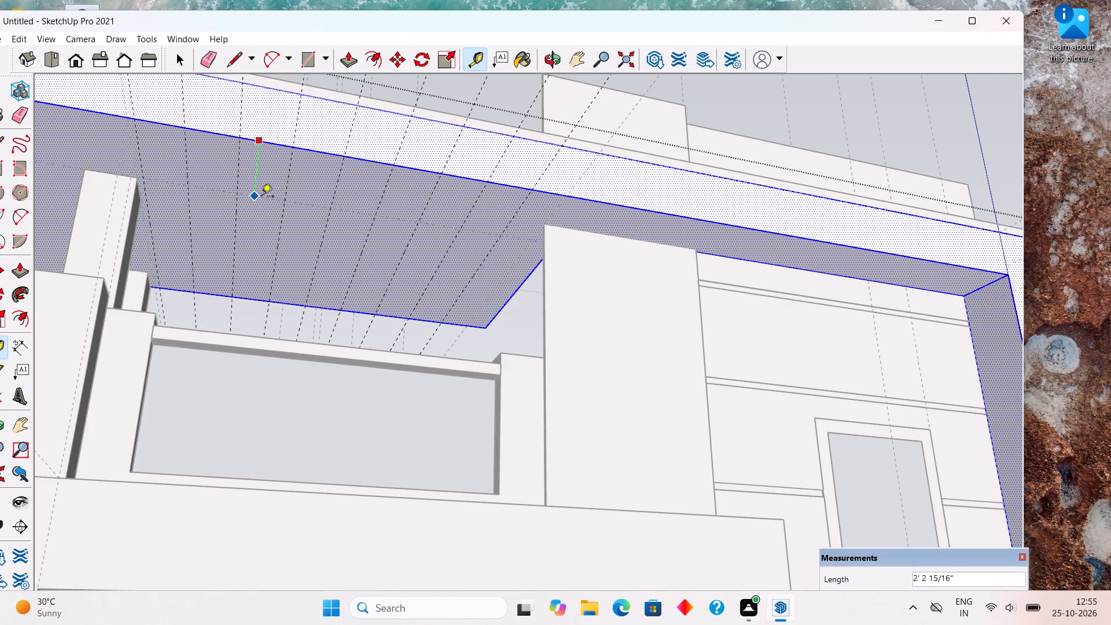
pyautogui.click(135, 178)
# Place a guide on the canopy's underside, 1' in from its rear edge and parallel to it.
pyautogui.moveTo(256, 266); pyautogui.dragTo(828, 359, button='middle')
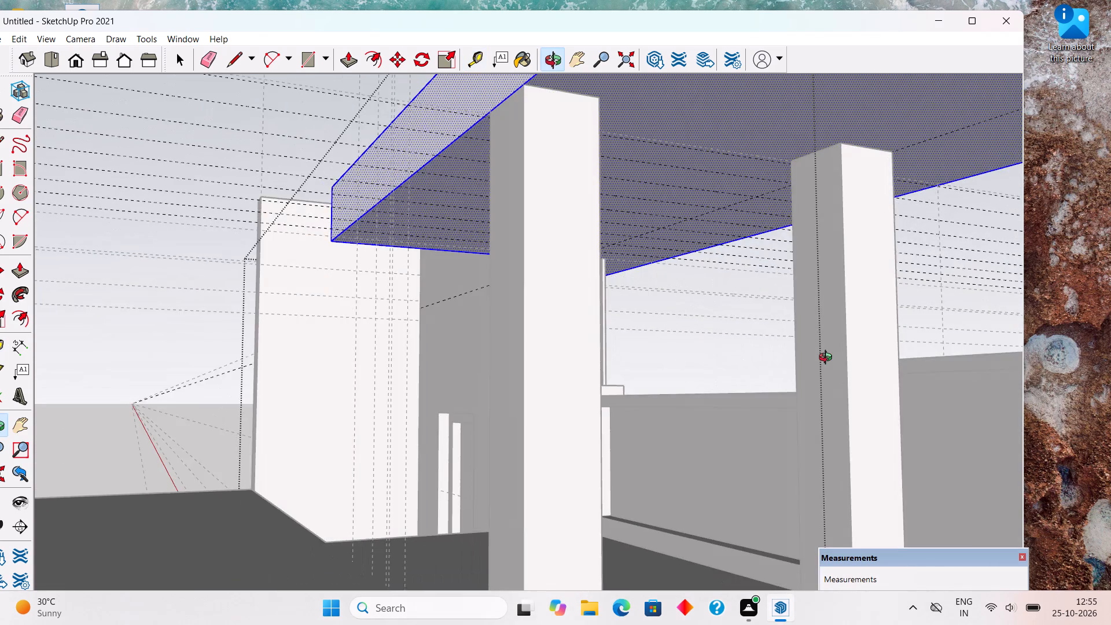
pyautogui.moveTo(828, 359); pyautogui.dragTo(821, 369, button='middle')
pyautogui.scroll(4, 440, 163)
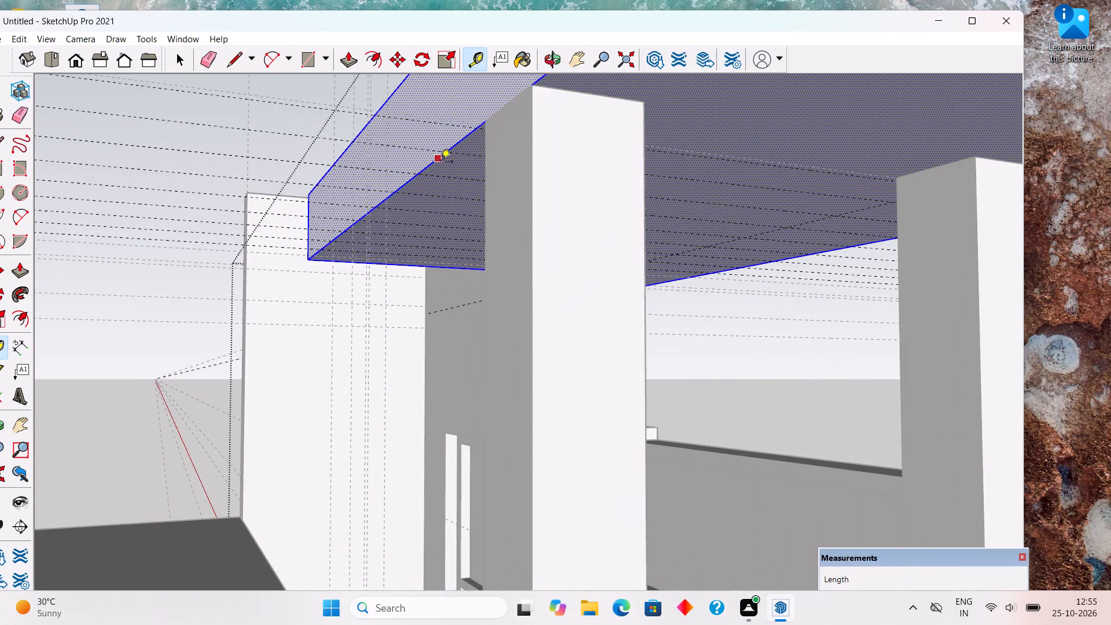
pyautogui.click(440, 163)
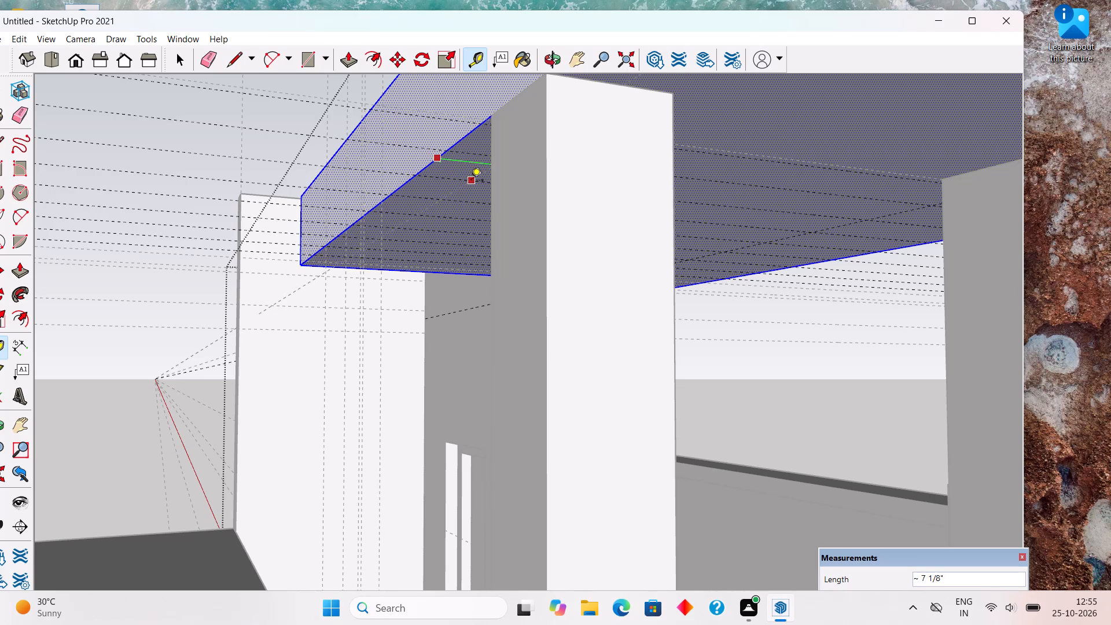
pyautogui.write("1'")
pyautogui.press('Return')
pyautogui.press('space')
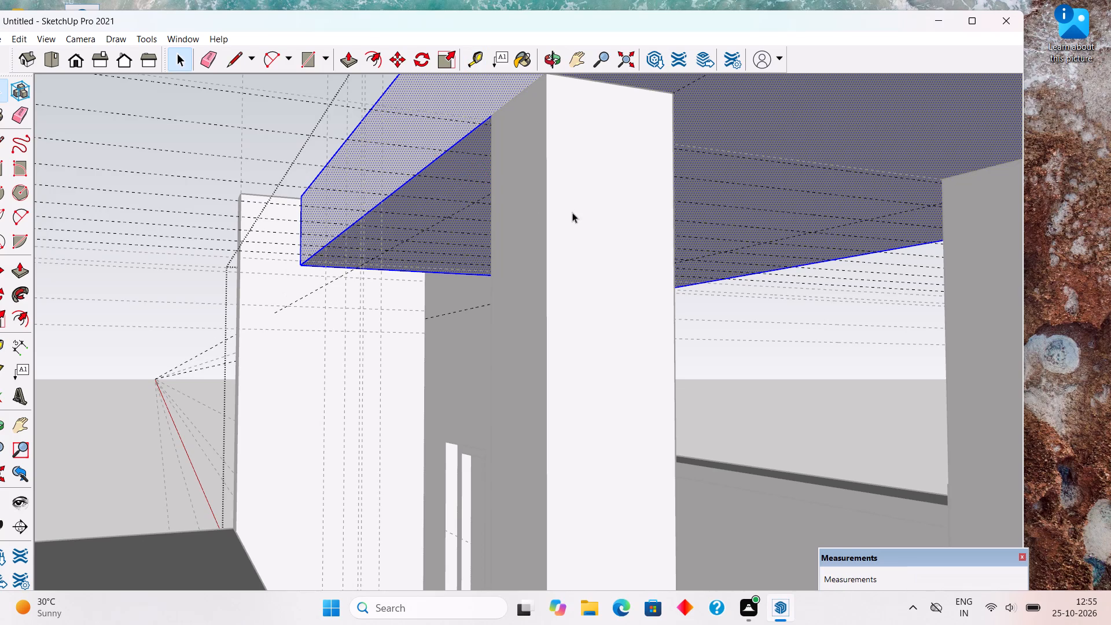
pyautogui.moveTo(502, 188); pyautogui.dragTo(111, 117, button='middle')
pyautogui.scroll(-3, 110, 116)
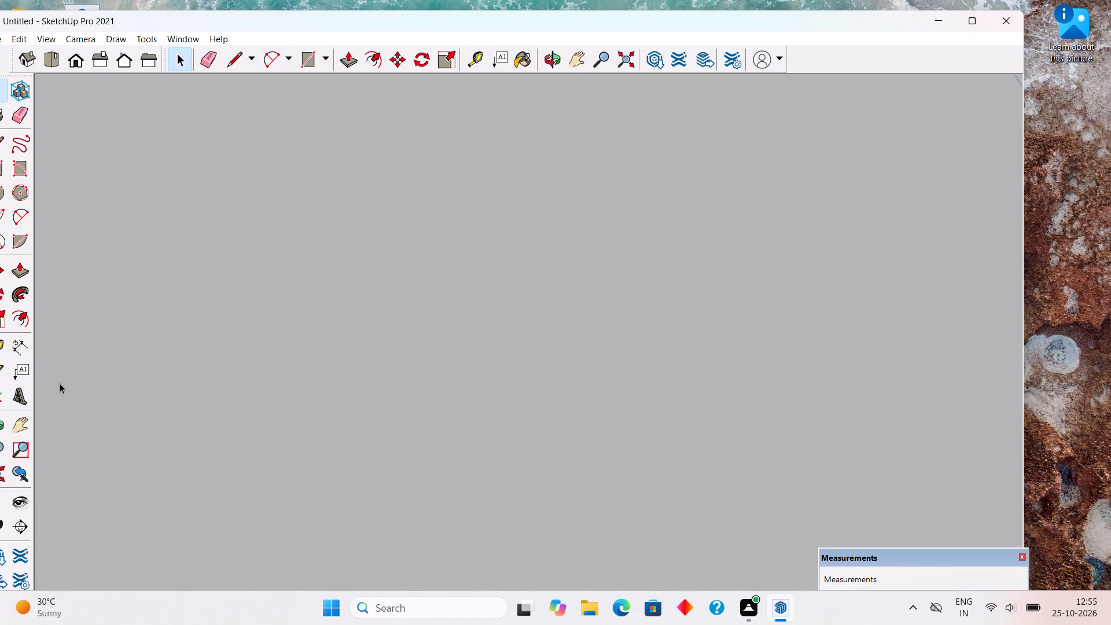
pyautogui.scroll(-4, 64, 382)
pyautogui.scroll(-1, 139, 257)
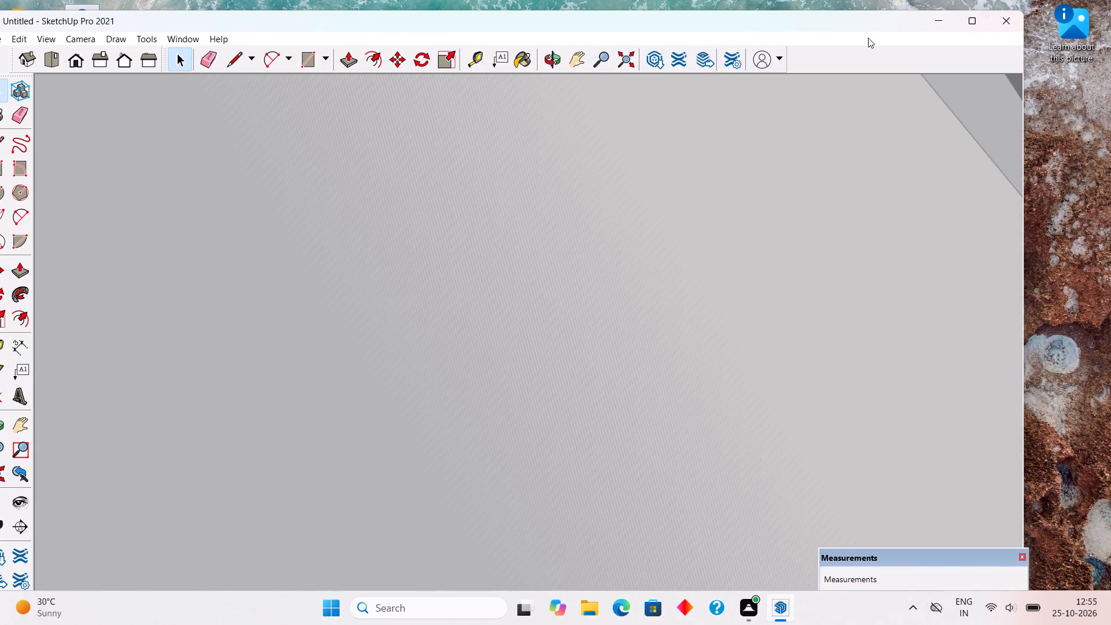
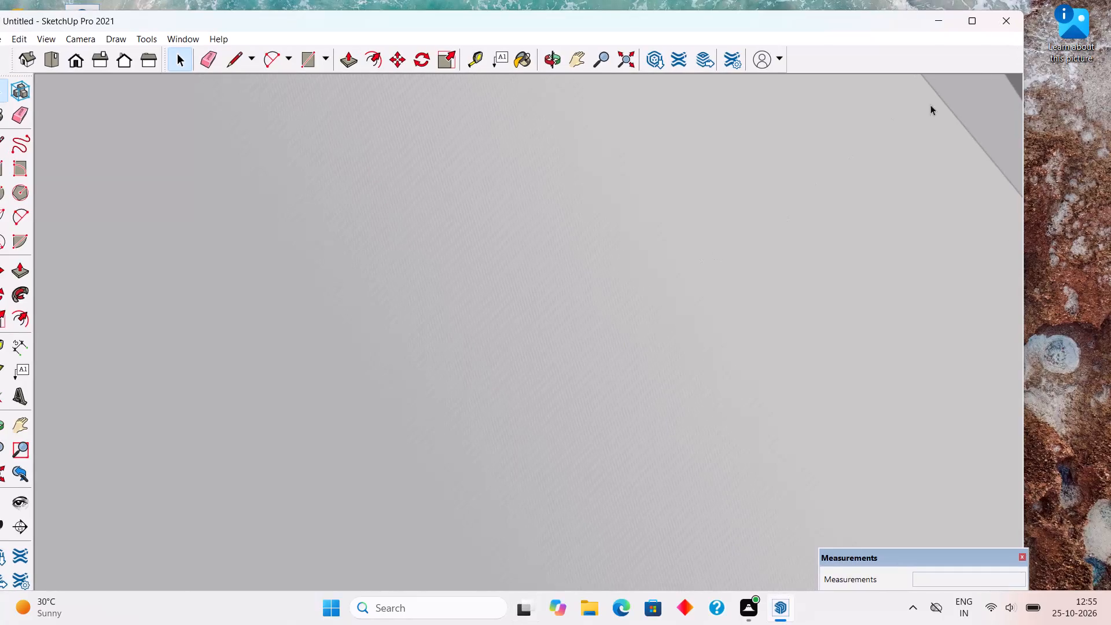
# Draw a 5' by about 10 9/16" rectangle on the canopy's underside in the guide-grid division beside the pillar.
pyautogui.click(974, 16)
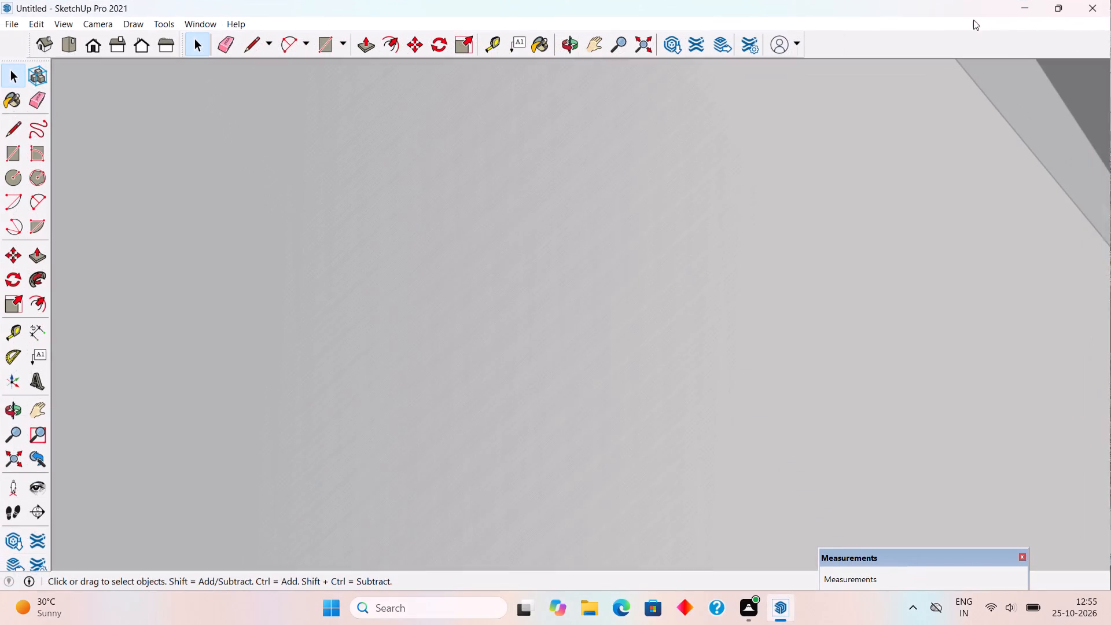
pyautogui.scroll(-8, 760, 252)
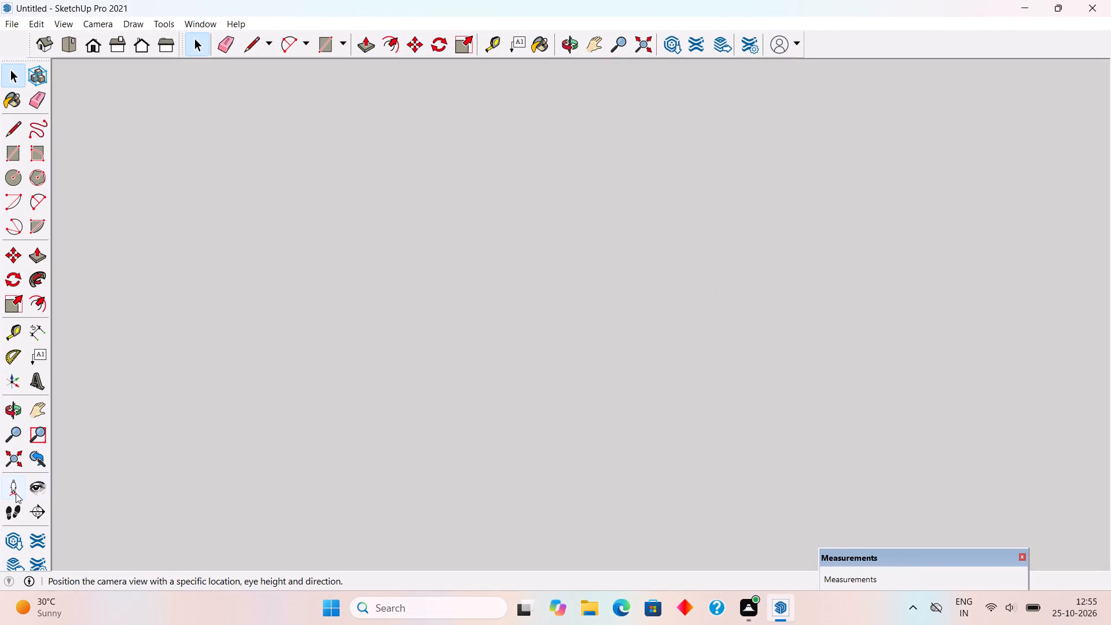
pyautogui.click(13, 462)
pyautogui.moveTo(566, 341); pyautogui.dragTo(643, 334, button='middle')
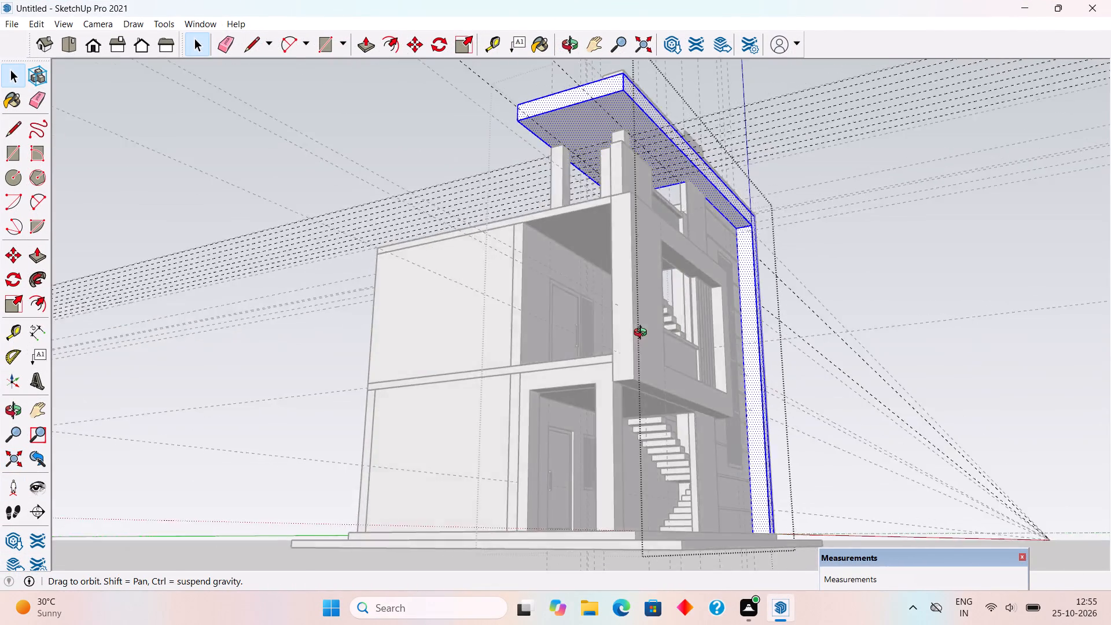
pyautogui.moveTo(643, 334); pyautogui.dragTo(295, 350, button='middle')
pyautogui.scroll(8, 584, 122)
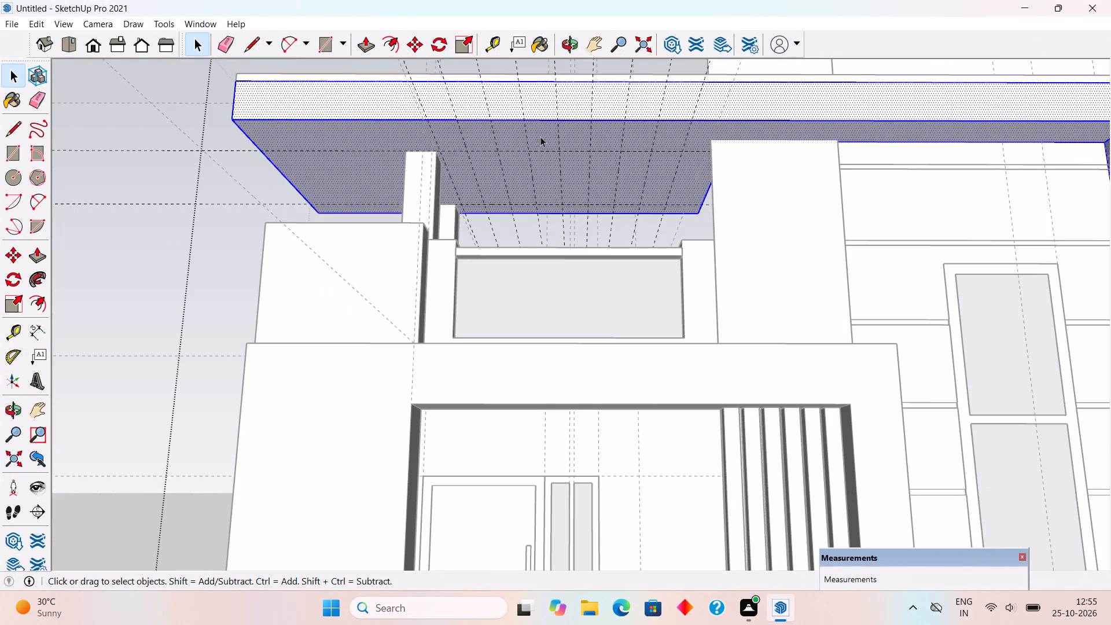
pyautogui.moveTo(542, 152); pyautogui.dragTo(534, 93, button='middle')
pyautogui.scroll(6, 518, 127)
pyautogui.moveTo(522, 149); pyautogui.dragTo(514, 211, button='middle')
pyautogui.scroll(4, 518, 204)
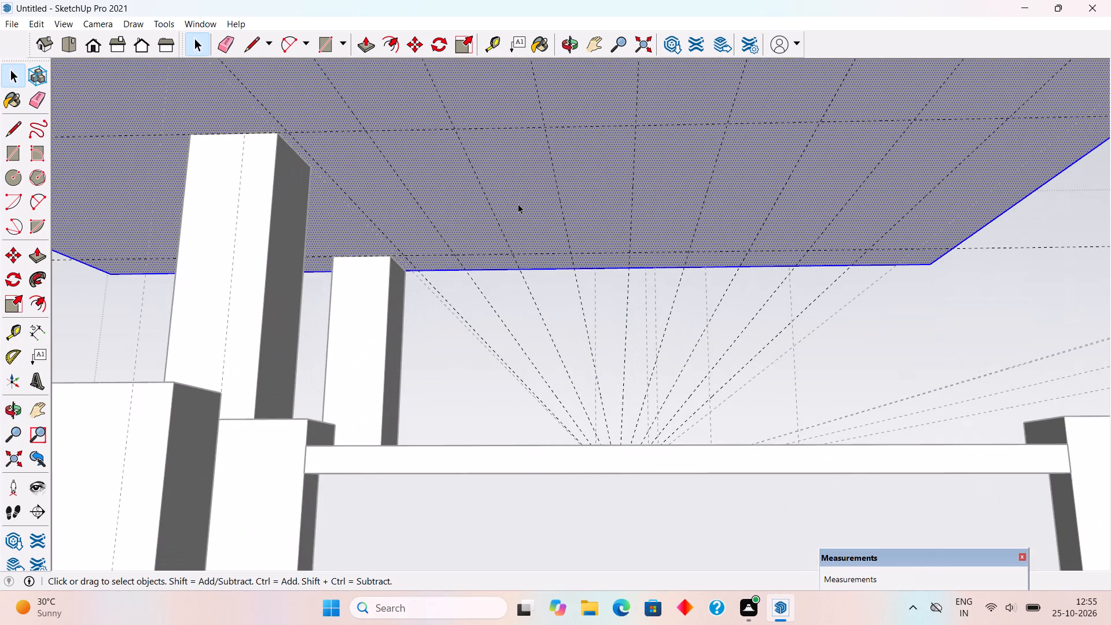
pyautogui.press('r')
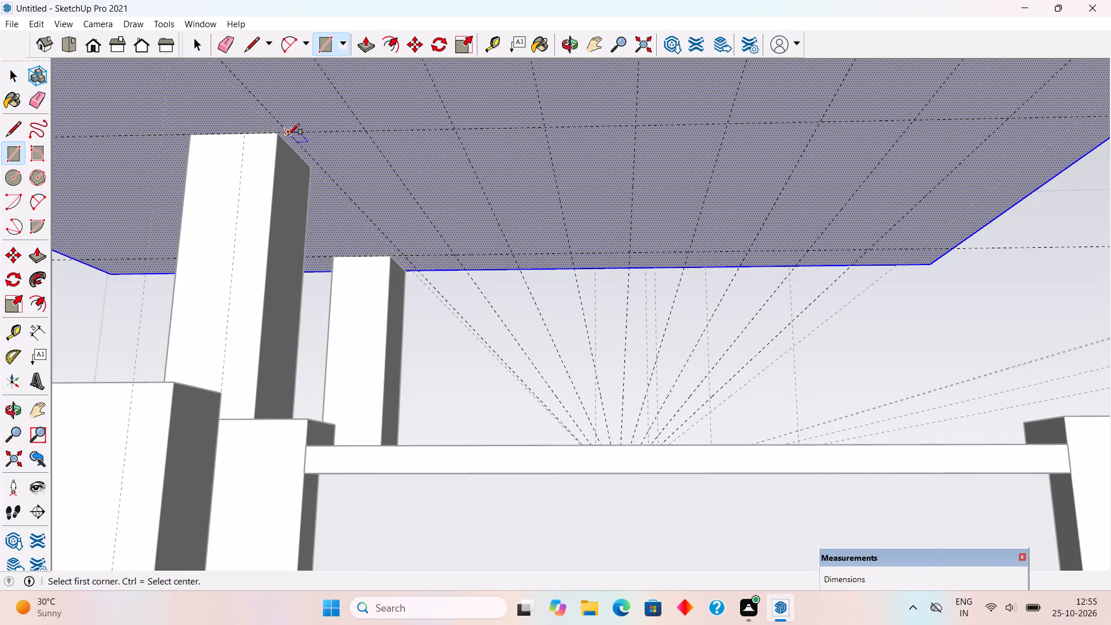
pyautogui.click(288, 132)
pyautogui.click(451, 255)
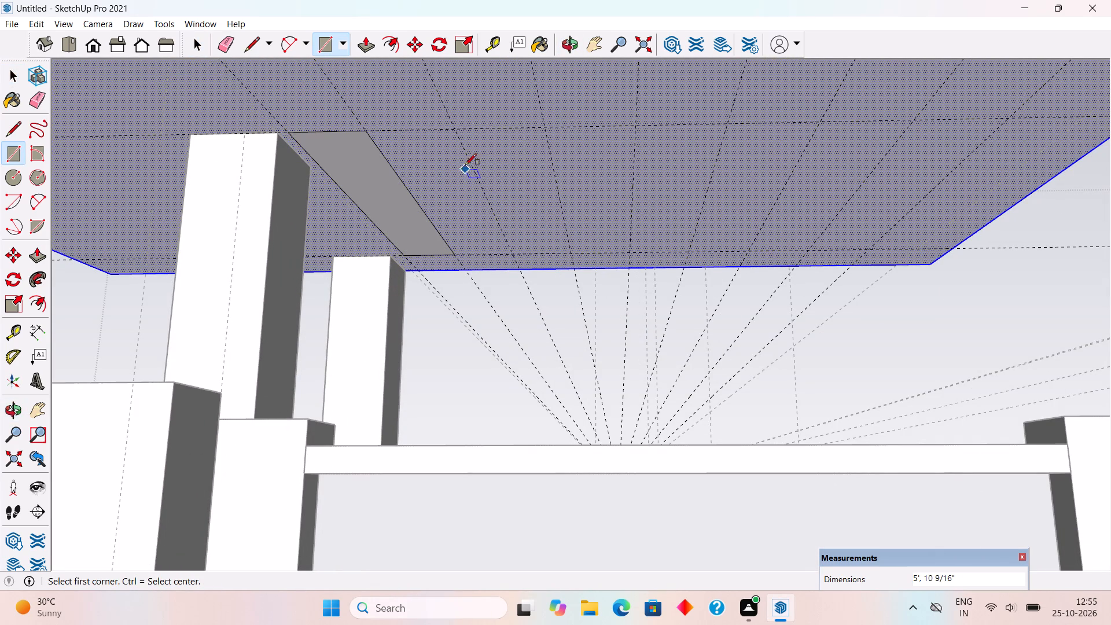
# Draw three 5' by 1' rectangles in alternate guide-grid divisions on the canopy's underside, progressing towards the wall block.
pyautogui.click(458, 128)
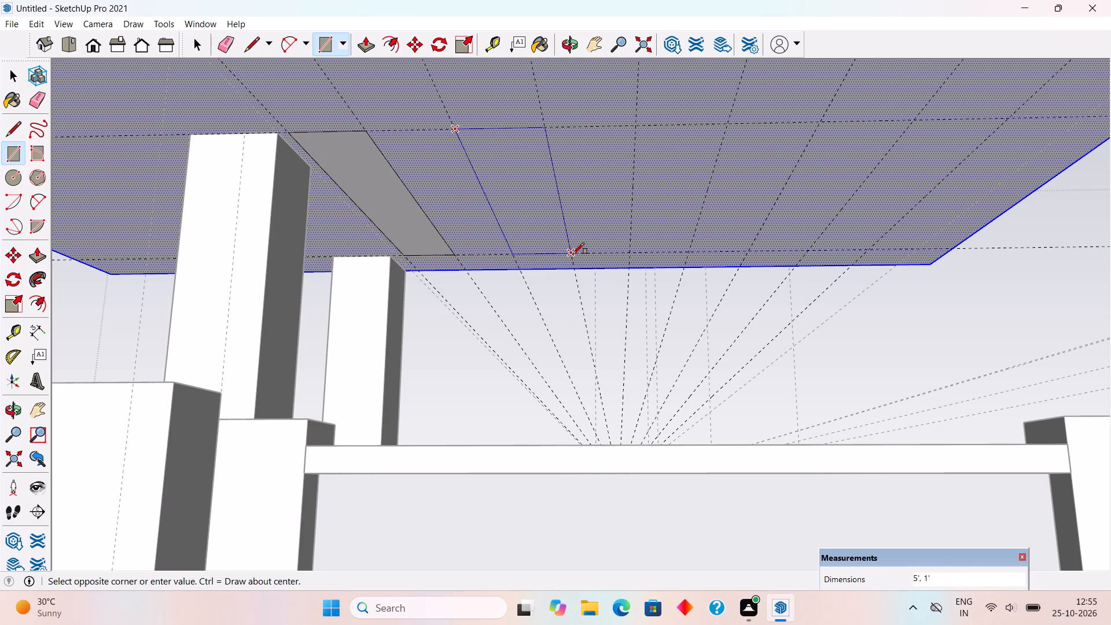
pyautogui.click(573, 254)
pyautogui.click(635, 127)
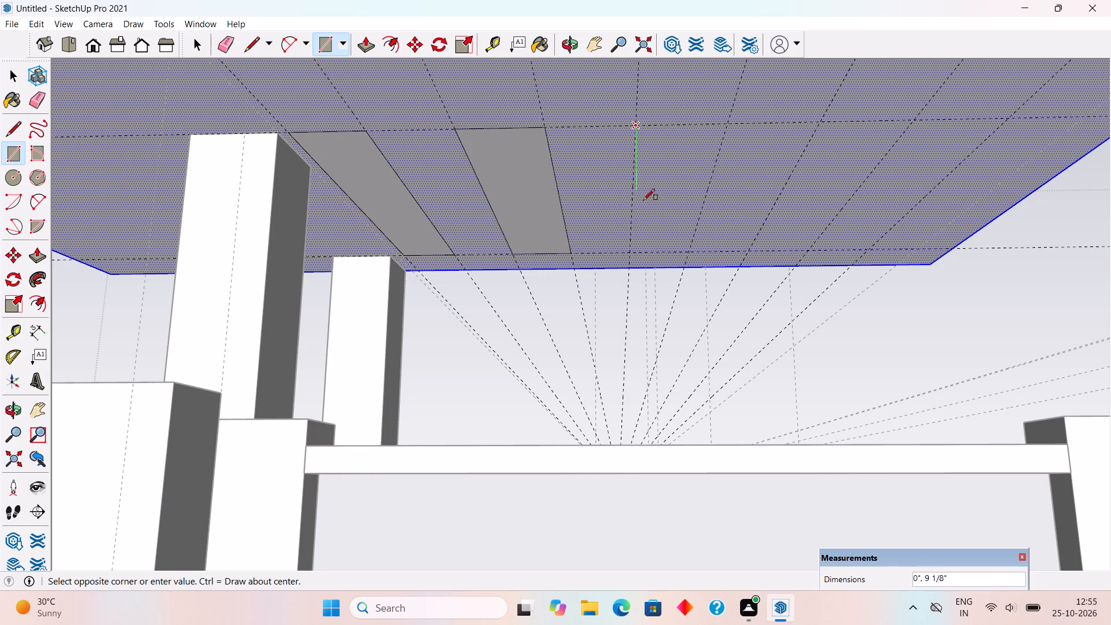
pyautogui.click(690, 252)
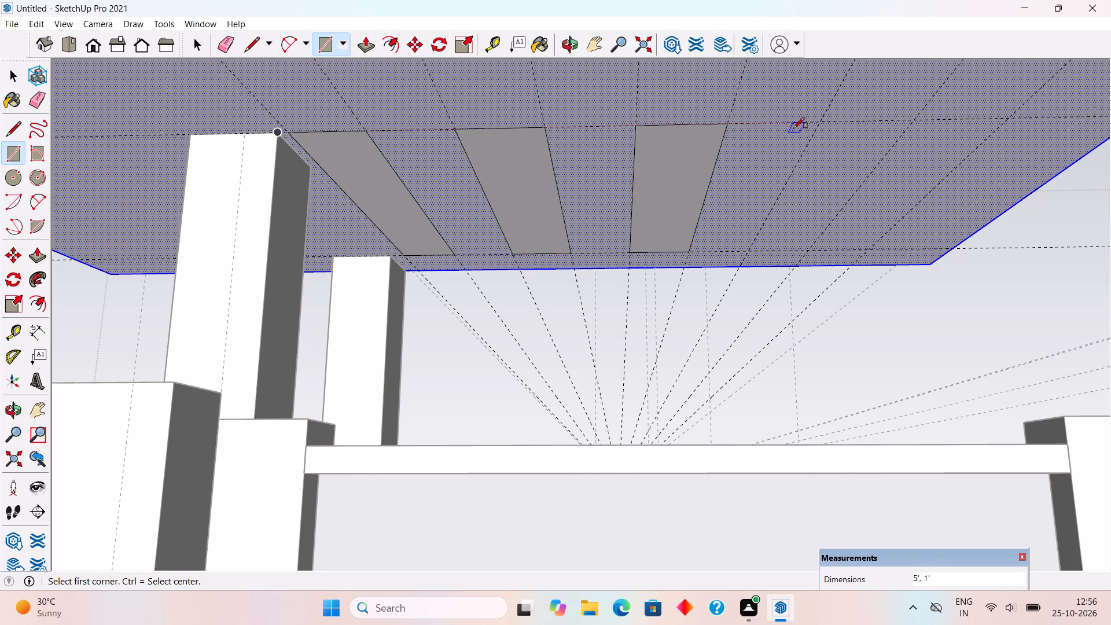
pyautogui.click(821, 123)
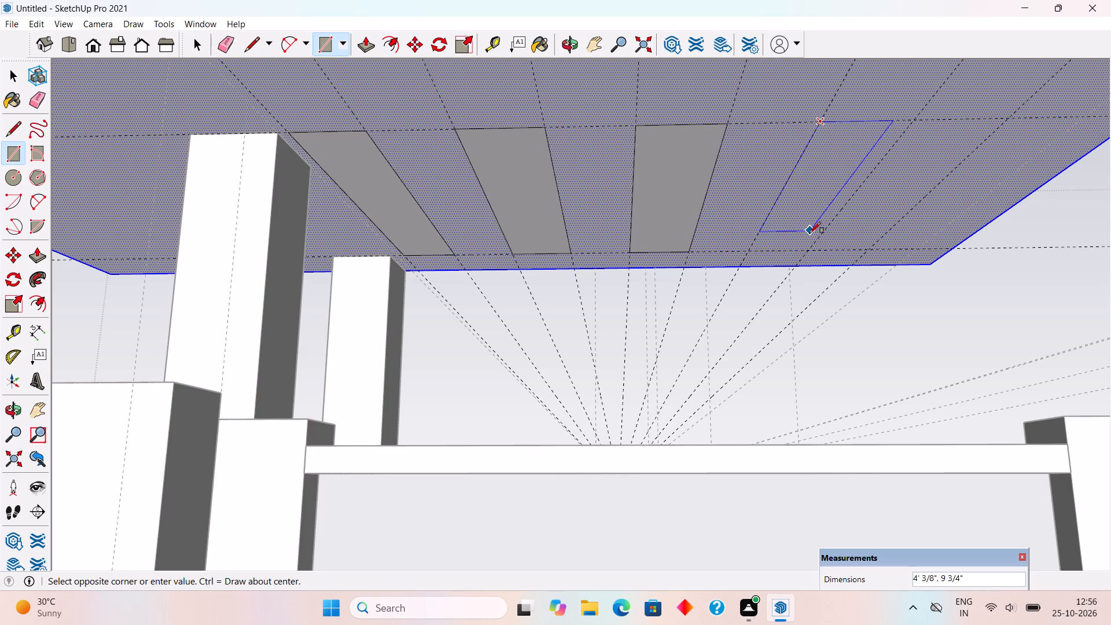
pyautogui.click(806, 252)
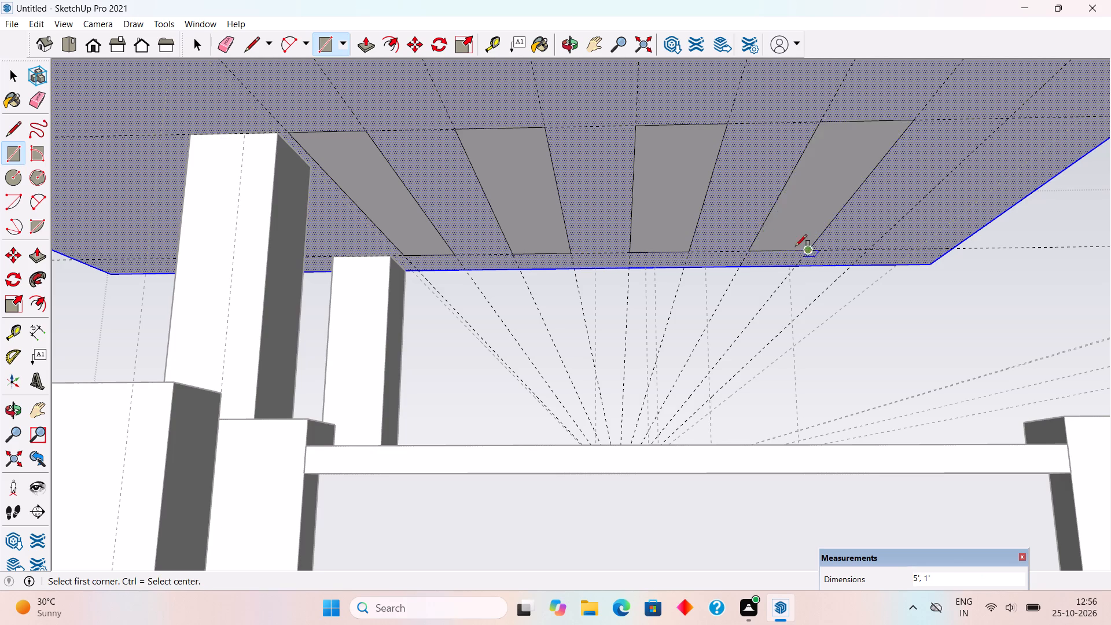
# Draw a fifth rectangle, 5' by about 9 5/8", in the grid division nearest the wall block on the canopy's underside.
pyautogui.scroll(-4, 443, 271)
pyautogui.scroll(5, 864, 218)
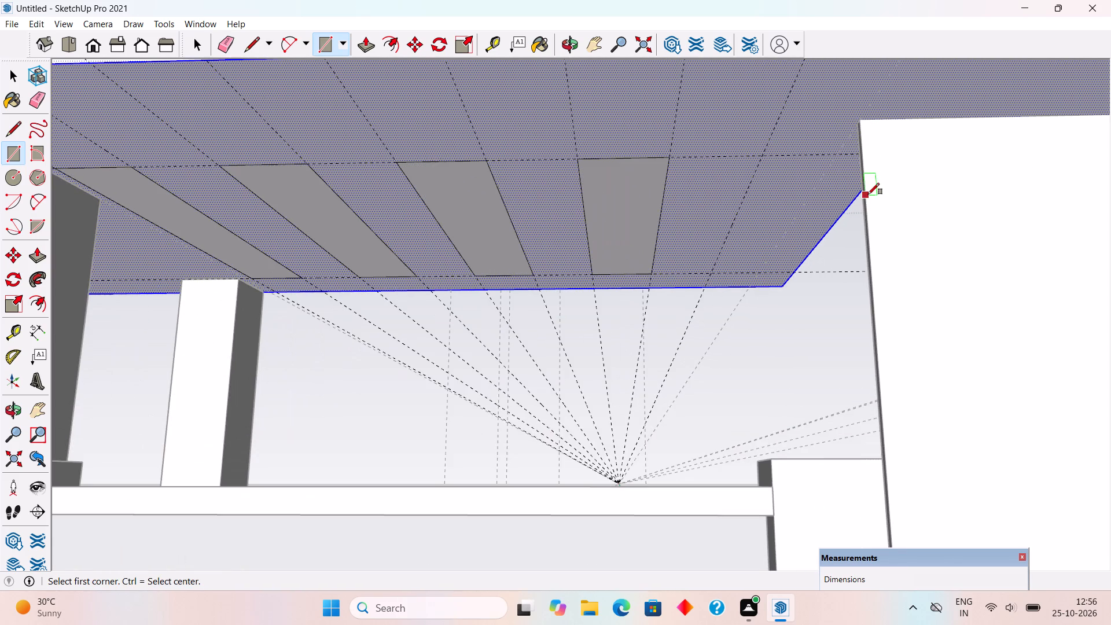
pyautogui.scroll(1, 863, 193)
pyautogui.moveTo(827, 183); pyautogui.dragTo(805, 126, button='middle')
pyautogui.click(739, 133)
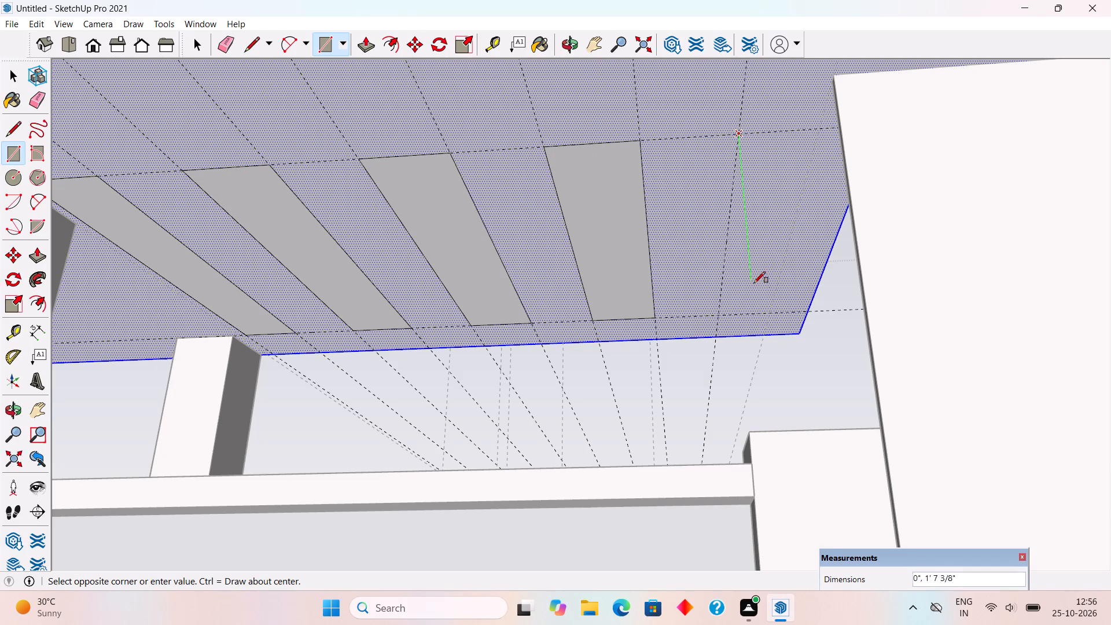
pyautogui.click(767, 314)
pyautogui.press('space')
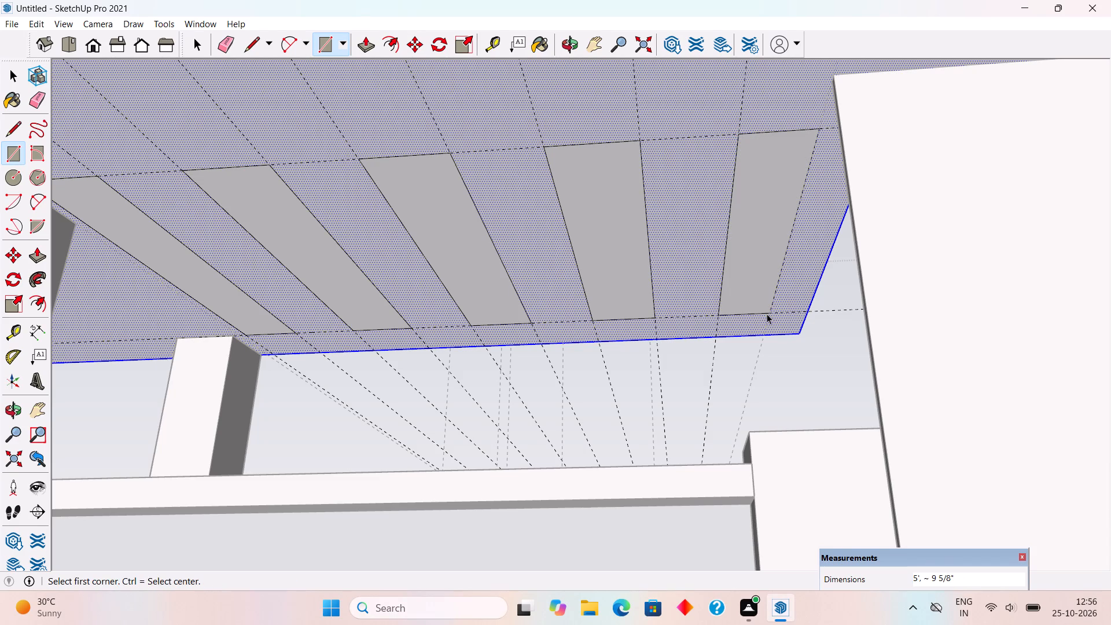
# Push all five rectangles 1' 3" through the canopy to cut open slots, and close the canopy group.
pyautogui.press('p')
pyautogui.moveTo(760, 285); pyautogui.dragTo(760, 174)
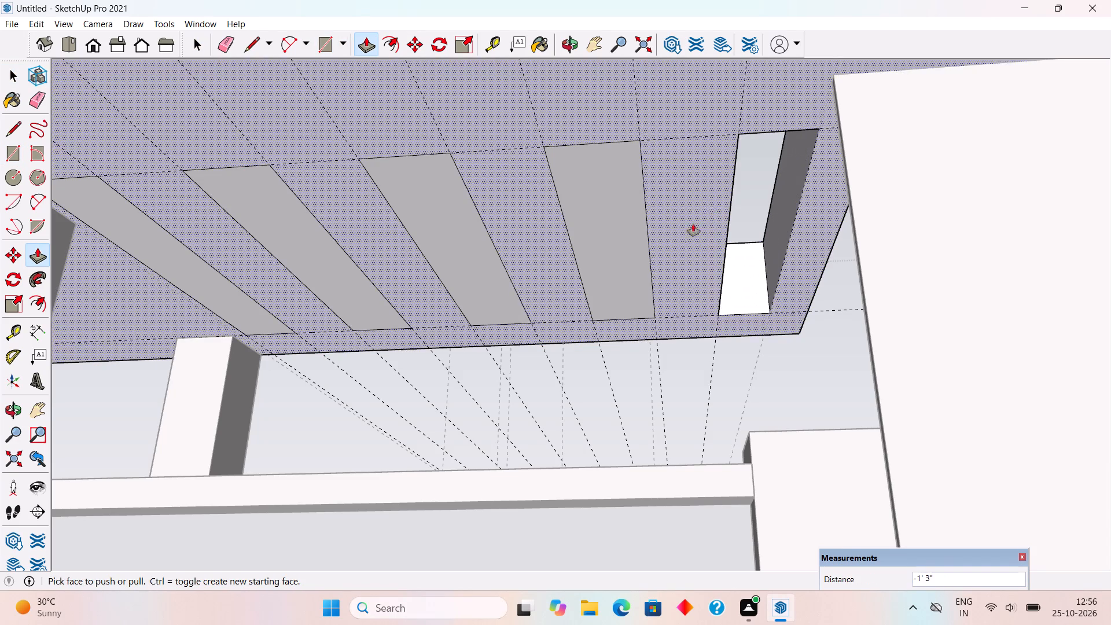
pyautogui.doubleClick(631, 257)
pyautogui.doubleClick(465, 269)
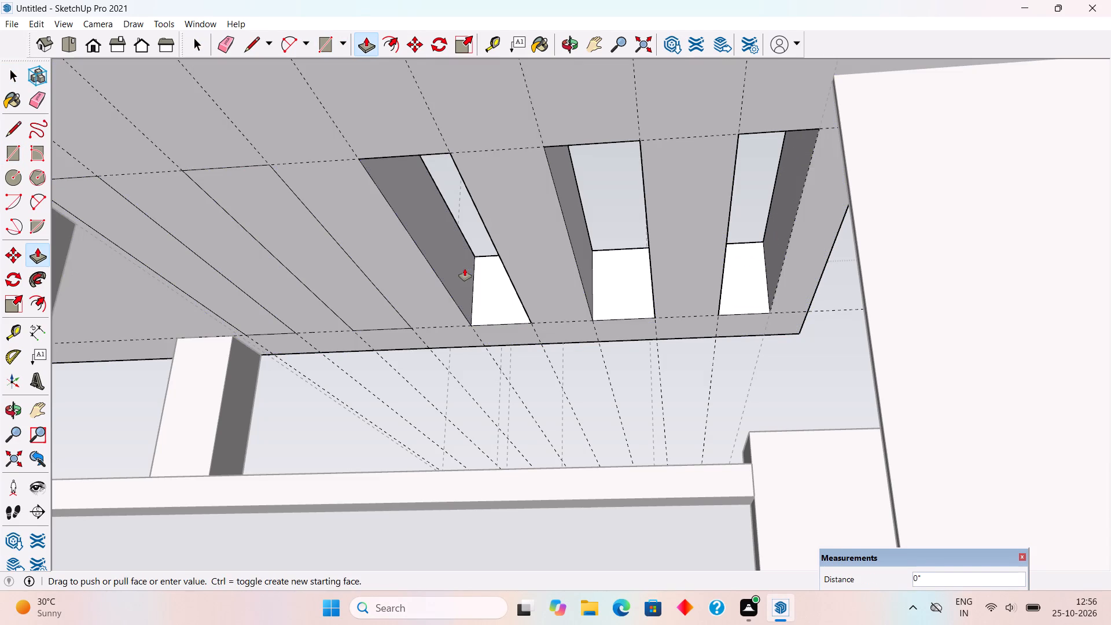
pyautogui.doubleClick(352, 291)
pyautogui.doubleClick(246, 308)
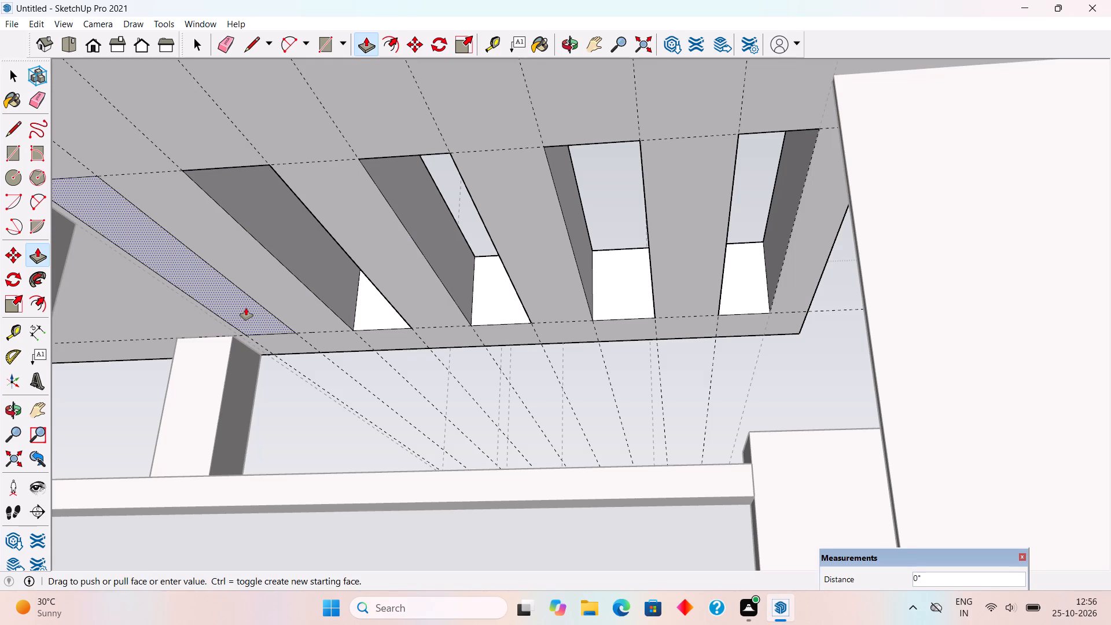
pyautogui.scroll(-8, 406, 297)
pyautogui.moveTo(487, 299); pyautogui.dragTo(613, 266, button='middle')
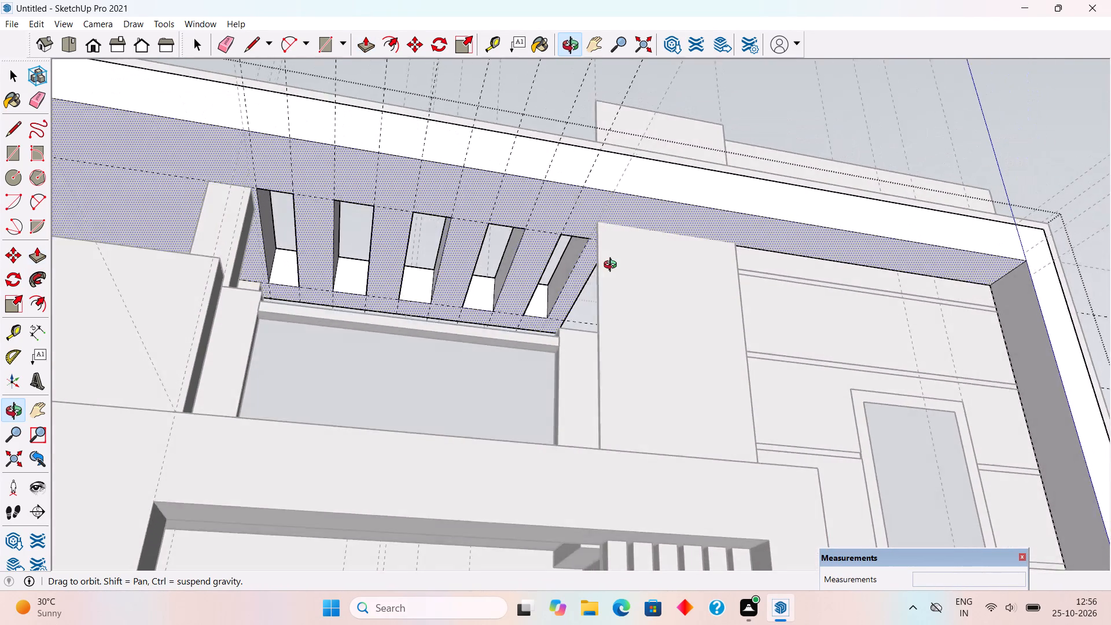
pyautogui.moveTo(613, 266); pyautogui.dragTo(582, 330, button='middle')
pyautogui.press('space')
pyautogui.scroll(-4, 542, 252)
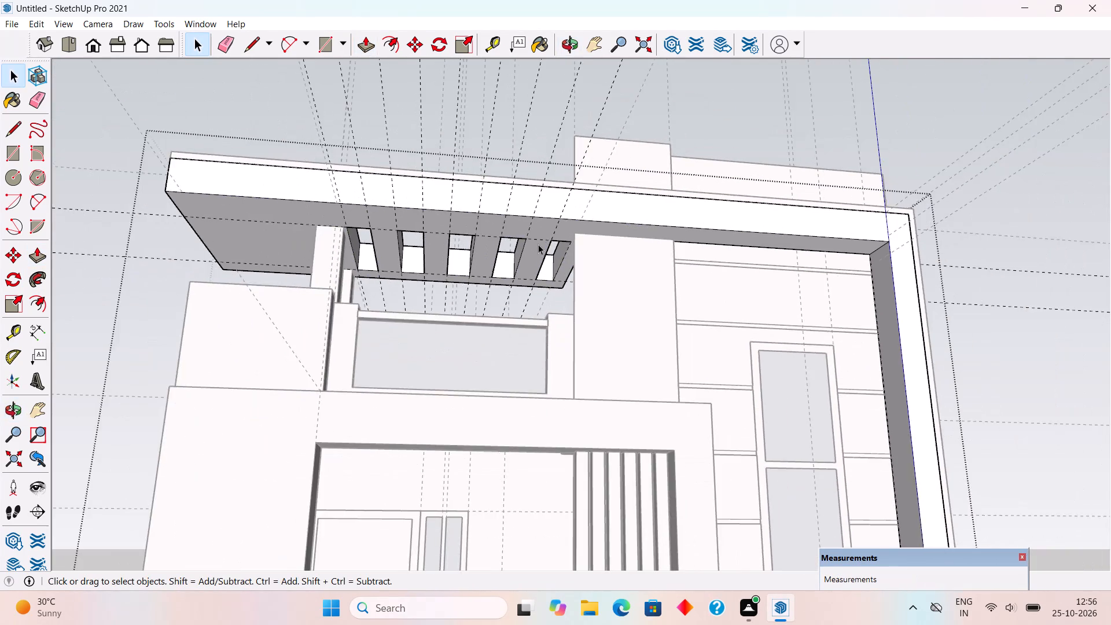
pyautogui.scroll(-3, 537, 239)
pyautogui.click(299, 111)
# Delete all guides from the model.
pyautogui.moveTo(366, 135); pyautogui.dragTo(354, 210, button='middle')
pyautogui.scroll(-4, 354, 210)
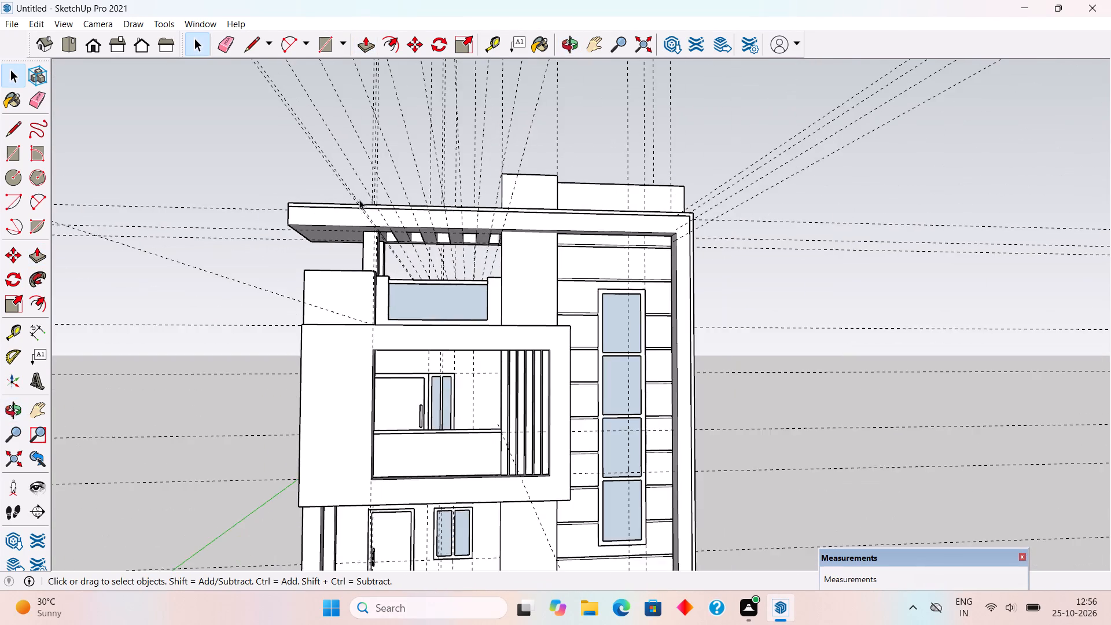
pyautogui.scroll(-3, 375, 187)
pyautogui.moveTo(403, 213); pyautogui.dragTo(394, 226, button='middle')
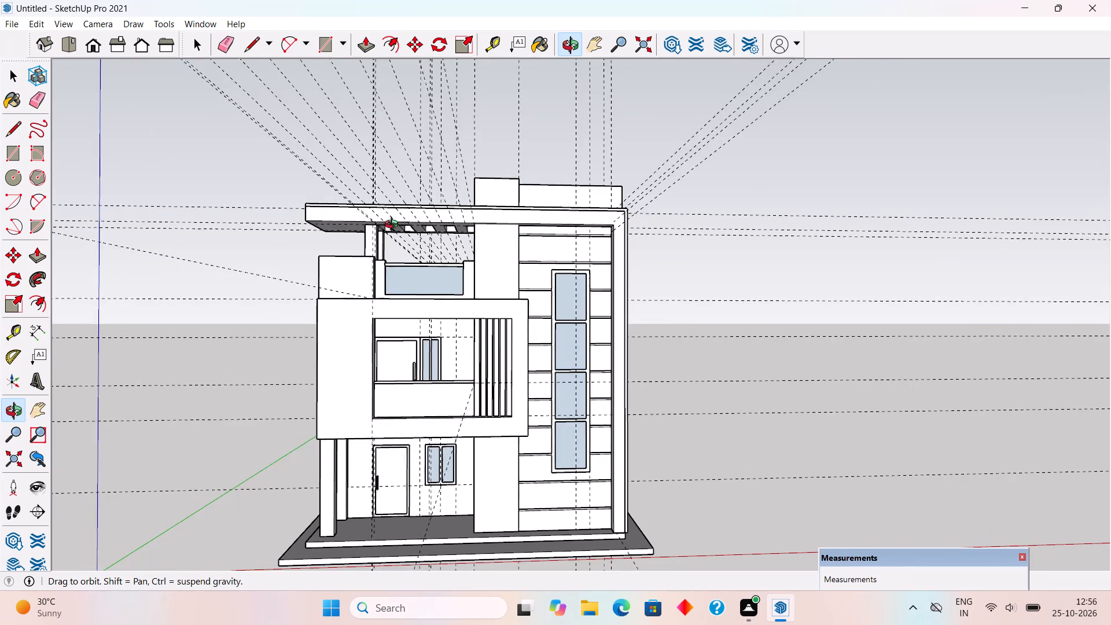
pyautogui.moveTo(394, 226); pyautogui.dragTo(391, 237, button='middle')
pyautogui.moveTo(517, 299); pyautogui.dragTo(483, 342, button='middle')
pyautogui.click(28, 20)
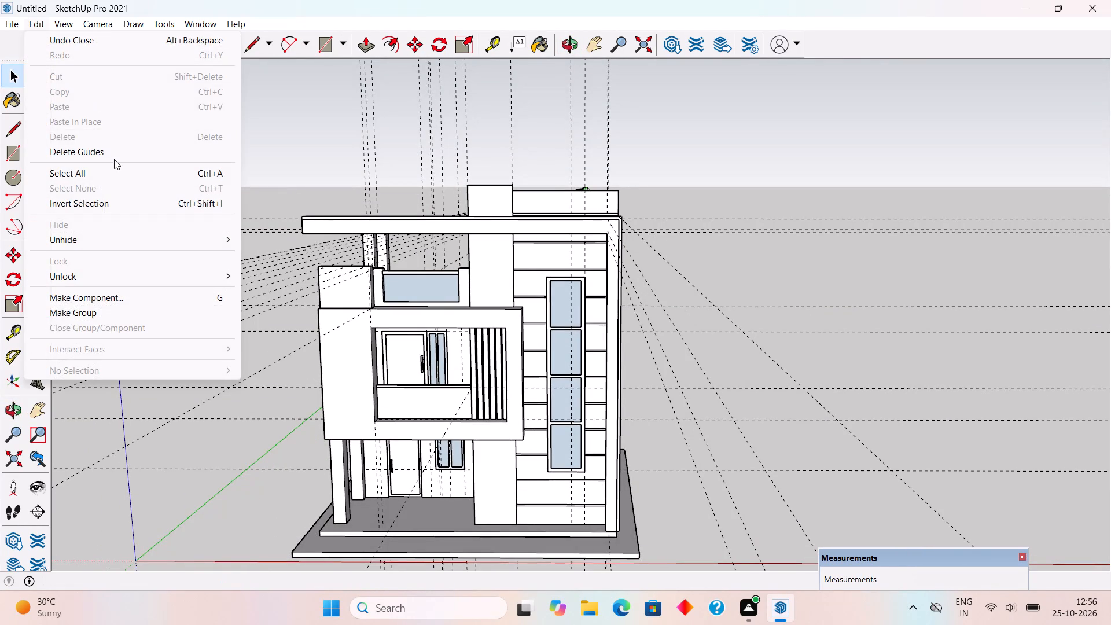
pyautogui.click(116, 154)
# Place a guide along the stair opening's long edge on the roof slab and a parallel guide 9" away on the slab.
pyautogui.moveTo(387, 197); pyautogui.dragTo(937, 443, button='middle')
pyautogui.moveTo(530, 296); pyautogui.dragTo(724, 348, button='middle')
pyautogui.scroll(9, 518, 362)
pyautogui.press('t')
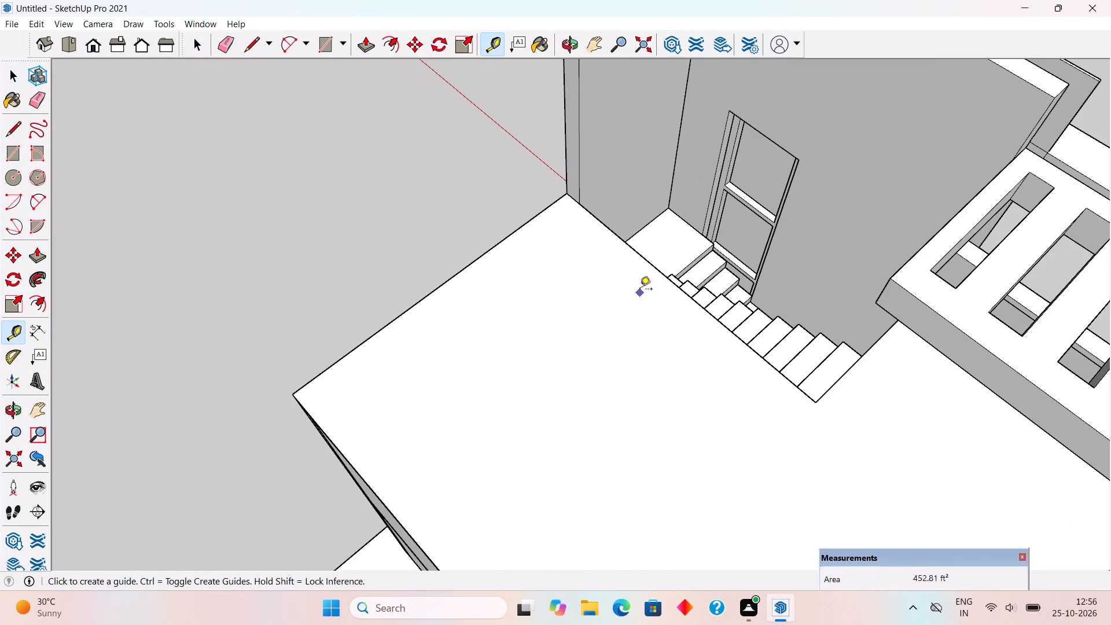
pyautogui.doubleClick(654, 269)
pyautogui.click(654, 273)
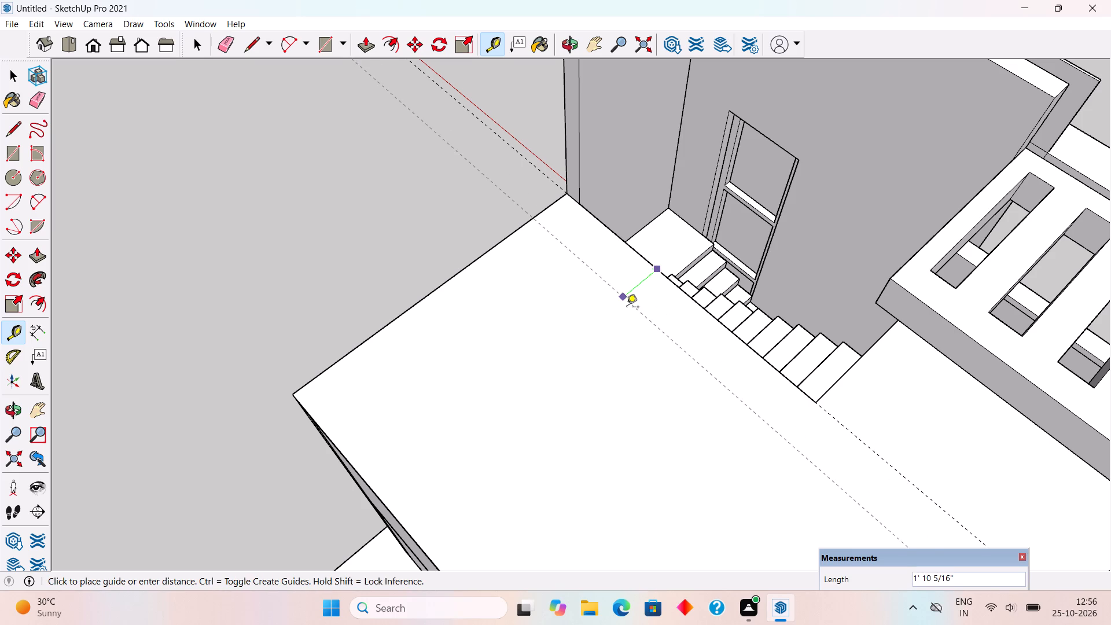
pyautogui.press('9')
pyautogui.hotkey('shift', '"')
pyautogui.press('Return')
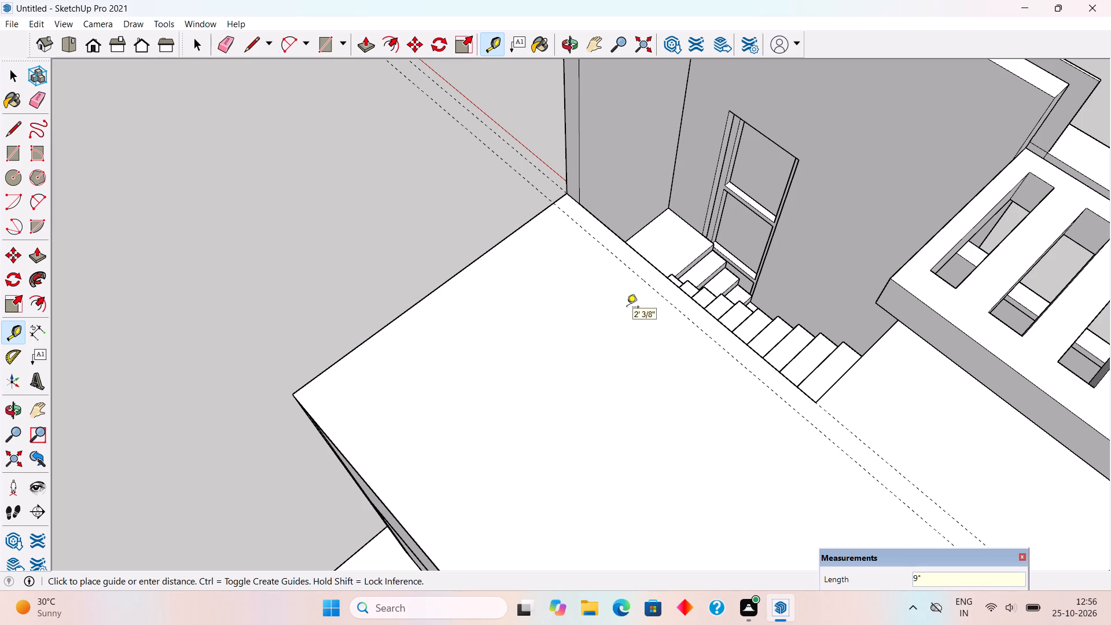
# Draw a 12' 11" by 9" rectangle on the roof slab between the stair opening's edge and the offset guide.
pyautogui.press('r')
pyautogui.click(564, 197)
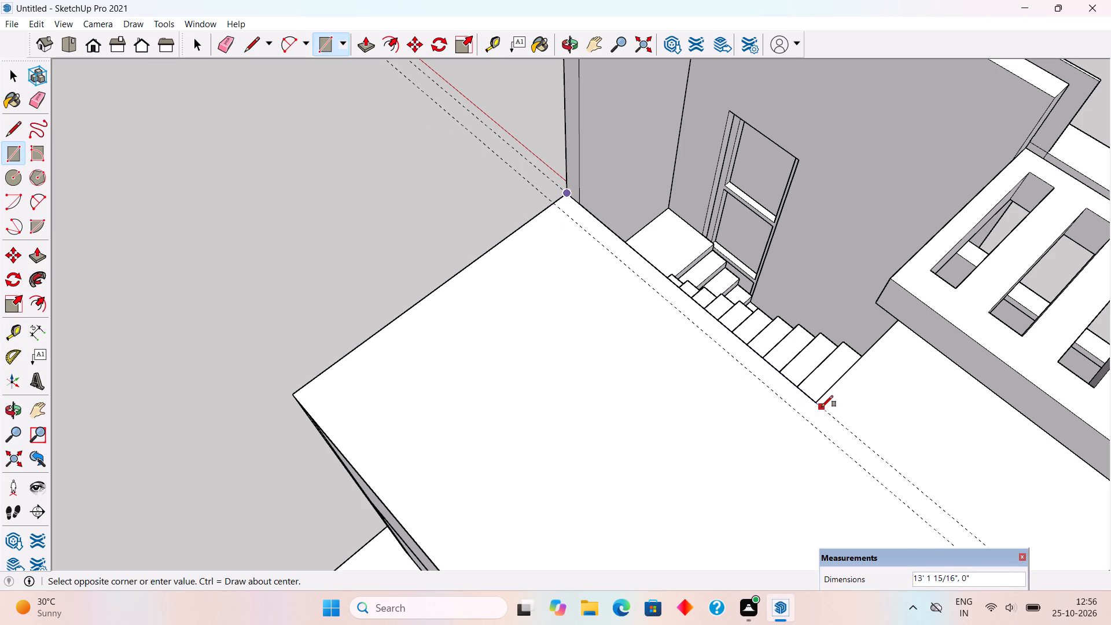
pyautogui.press('r')
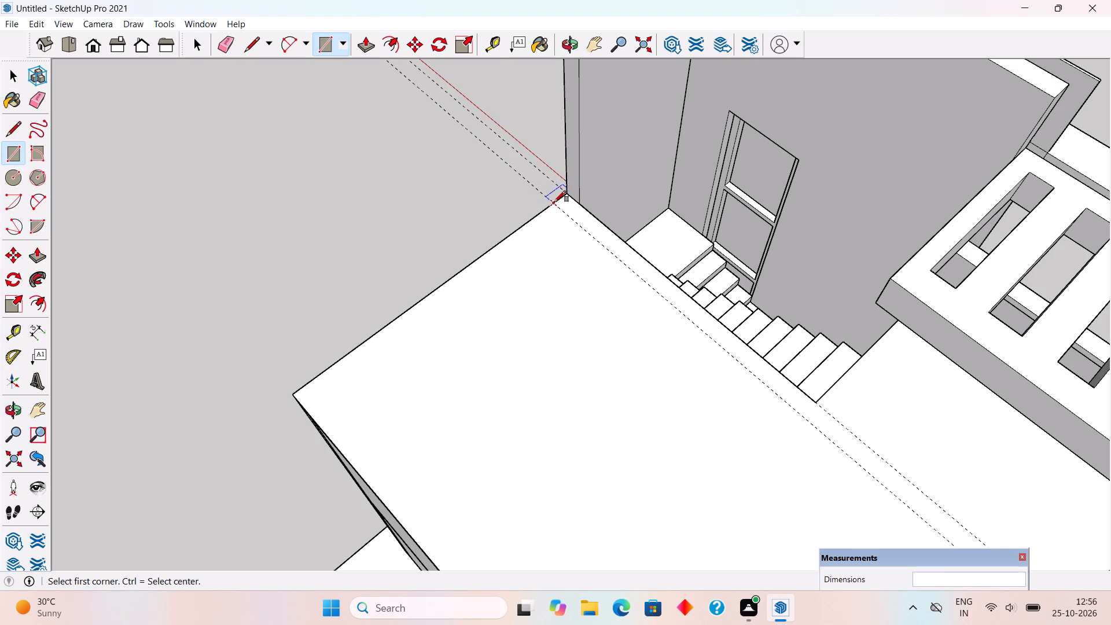
pyautogui.click(554, 202)
pyautogui.click(815, 402)
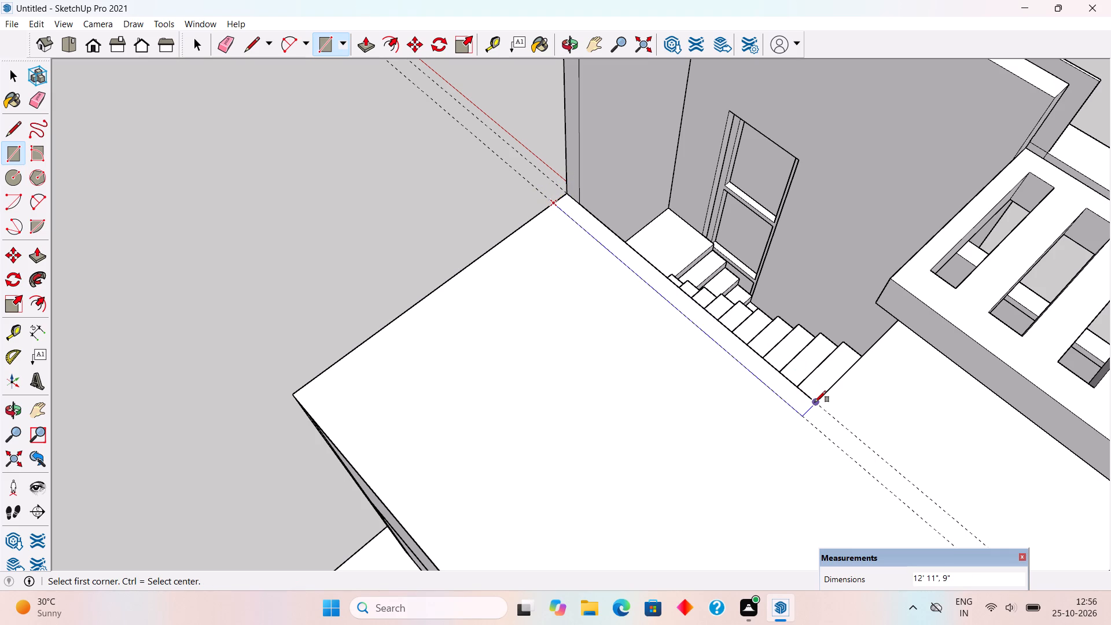
# Pull the 9" strip beside the stairs up 10' 6" to match the existing stair enclosure walls.
pyautogui.press('p')
pyautogui.click(806, 402)
pyautogui.scroll(-8, 804, 351)
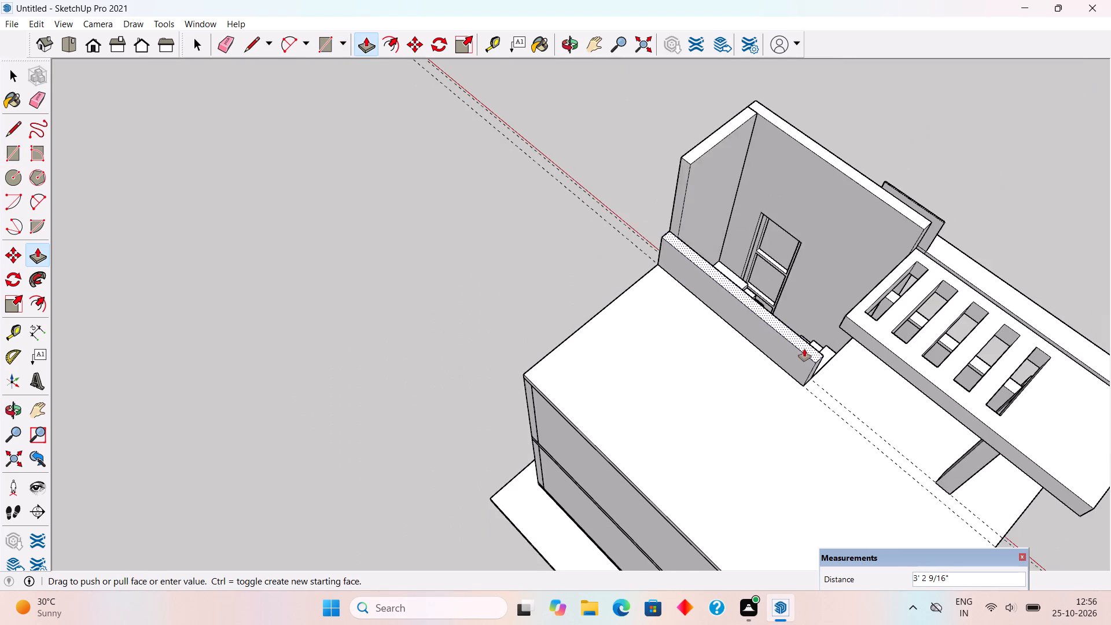
pyautogui.click(913, 238)
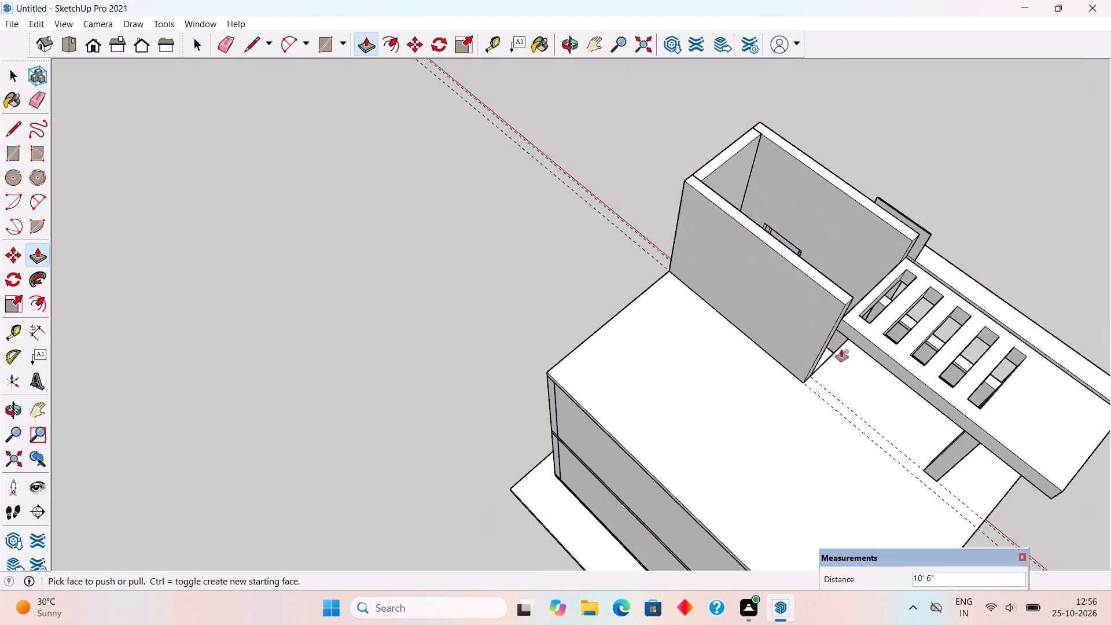
pyautogui.moveTo(801, 333); pyautogui.dragTo(459, 220, button='middle')
pyautogui.press('space')
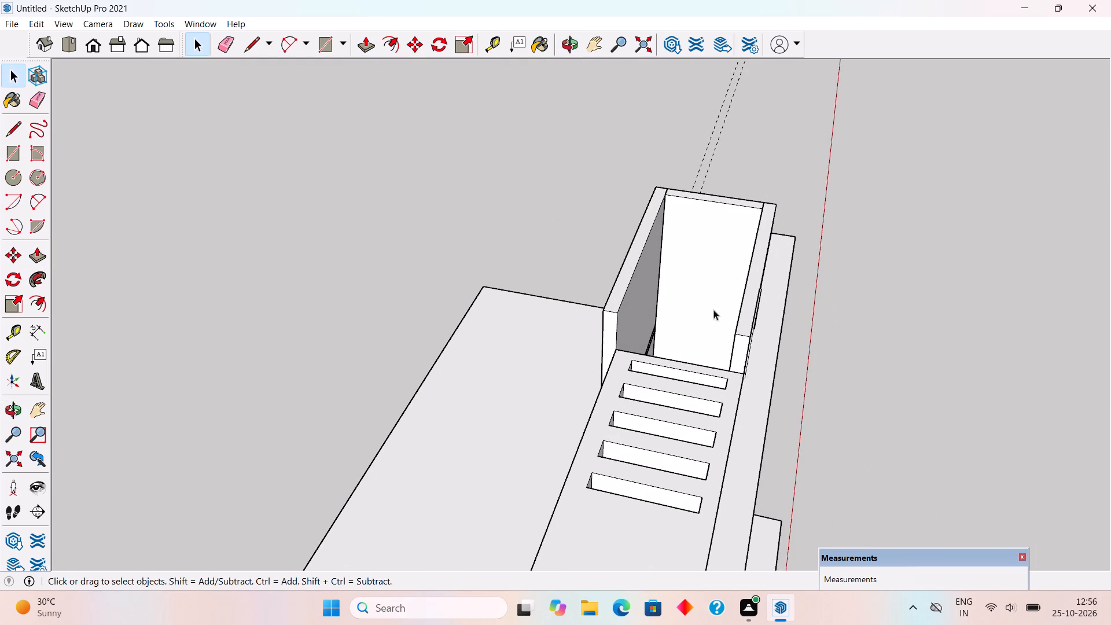
# Push/pull the top of the projecting front wall block level with the top of the adjoining stair enclosure wall.
pyautogui.moveTo(622, 298); pyautogui.dragTo(319, 271, button='middle')
pyautogui.moveTo(772, 295); pyautogui.dragTo(706, 240, button='middle')
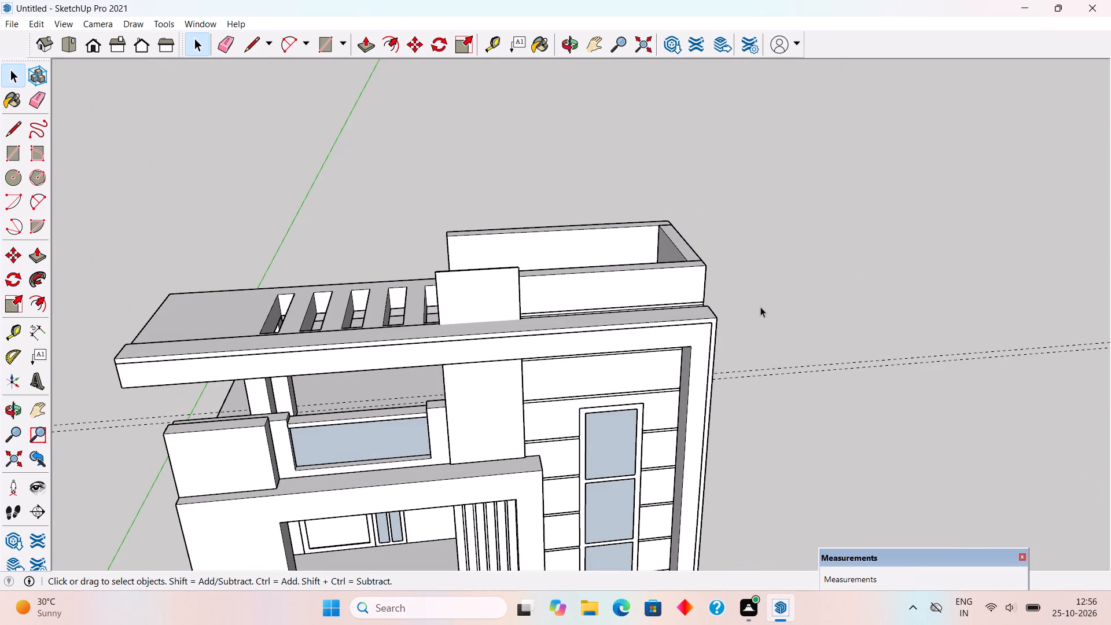
pyautogui.moveTo(641, 275); pyautogui.dragTo(781, 464, button='middle')
pyautogui.scroll(6, 616, 427)
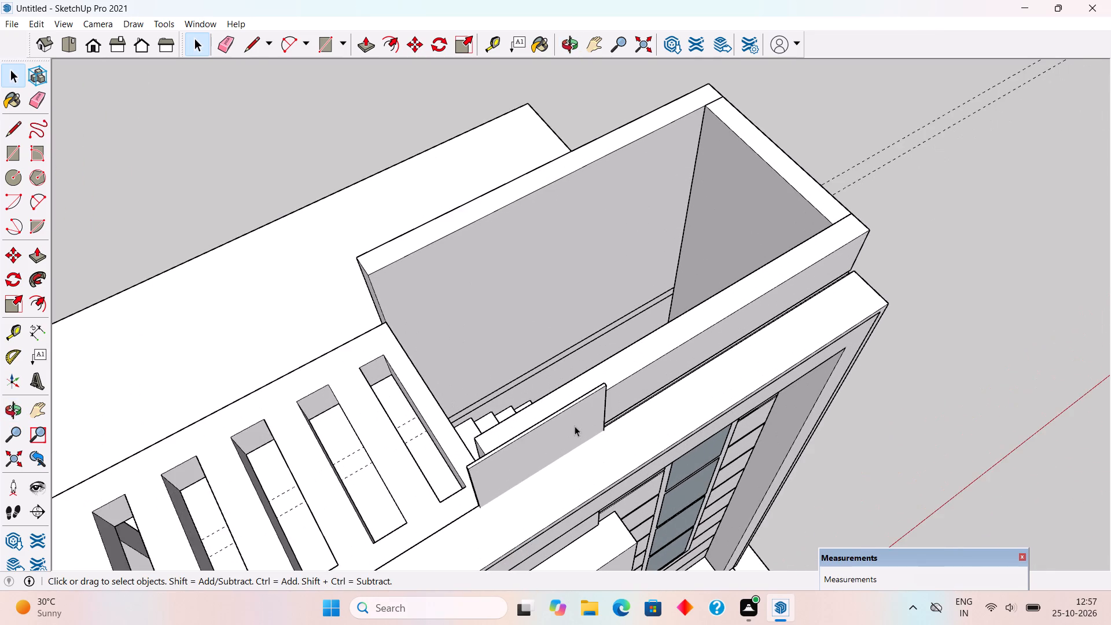
pyautogui.scroll(2, 575, 426)
pyautogui.tripleClick(574, 425)
pyautogui.moveTo(573, 374); pyautogui.dragTo(601, 383, button='middle')
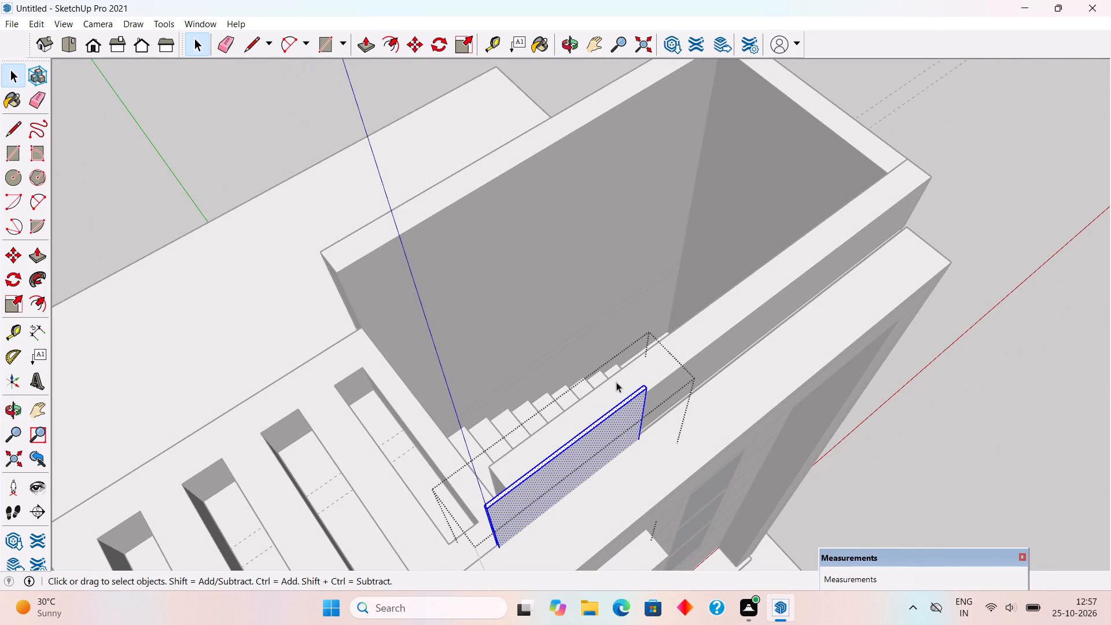
pyautogui.press('p')
pyautogui.click(625, 402)
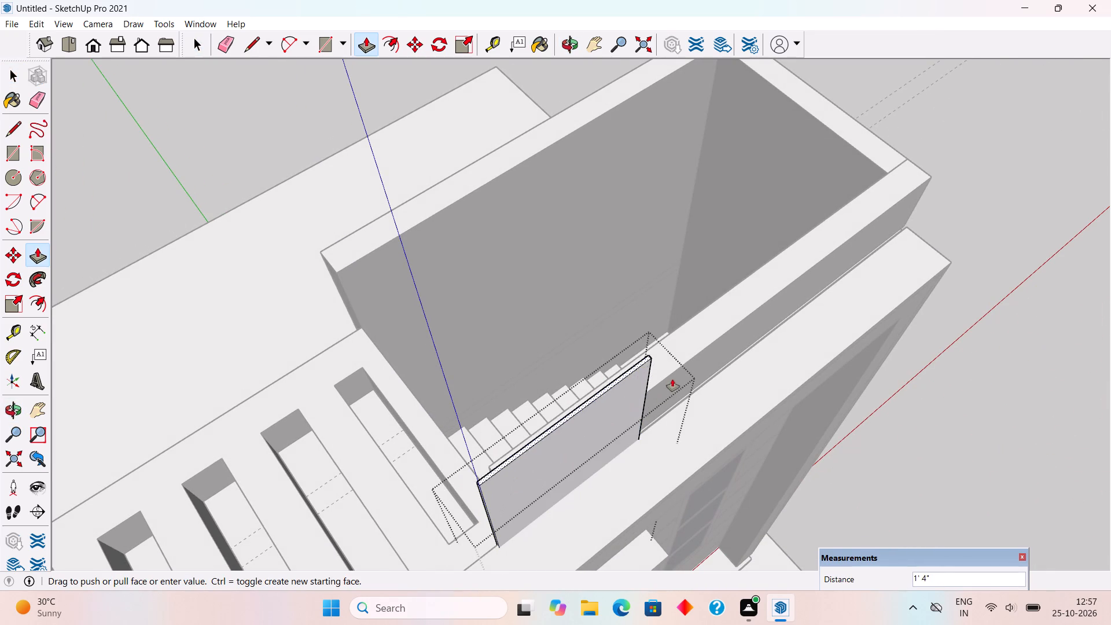
pyautogui.click(674, 372)
pyautogui.press('space')
pyautogui.click(954, 382)
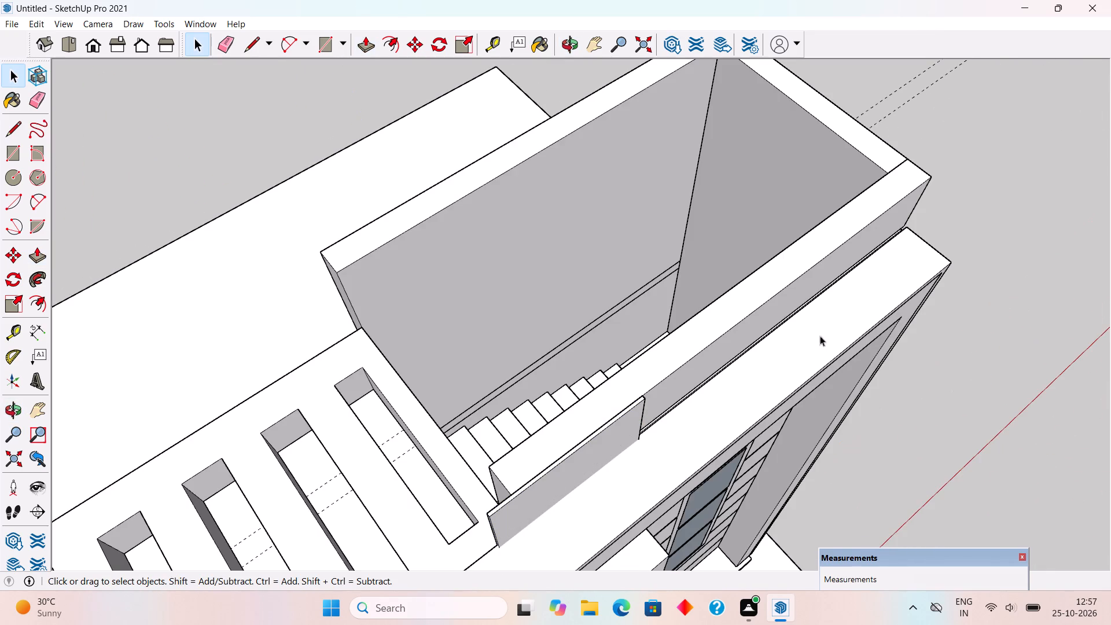
# Cover the rooftop stair enclosure walls with a 12' 11" by 7' 6" rectangle pulled up 3" as a roof slab.
pyautogui.scroll(-3, 763, 302)
pyautogui.moveTo(760, 304); pyautogui.dragTo(760, 329, button='middle')
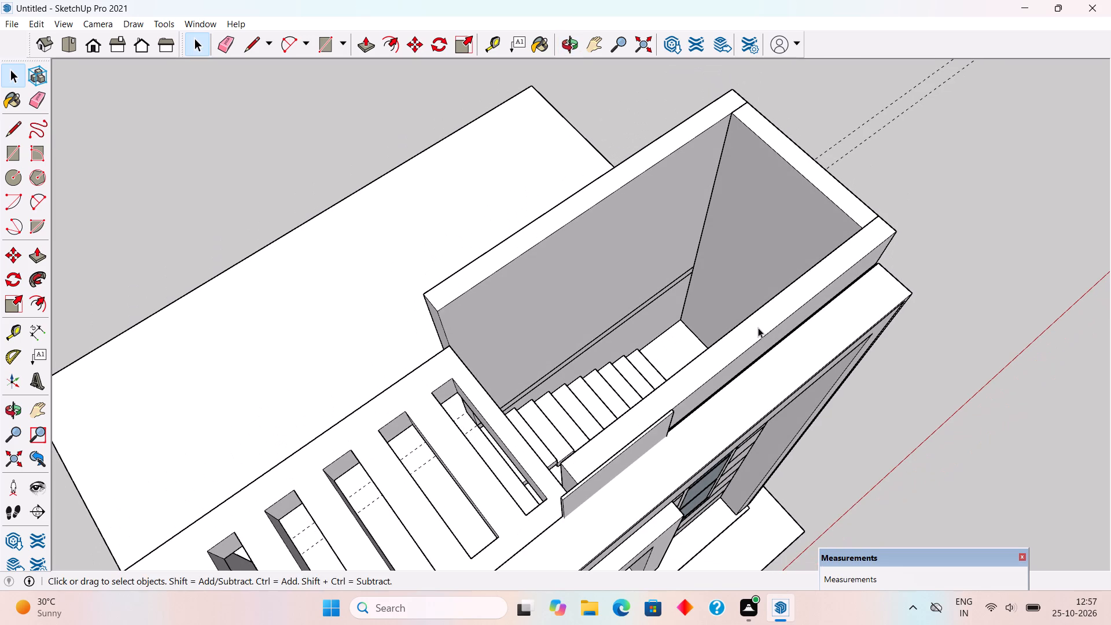
pyautogui.press('r')
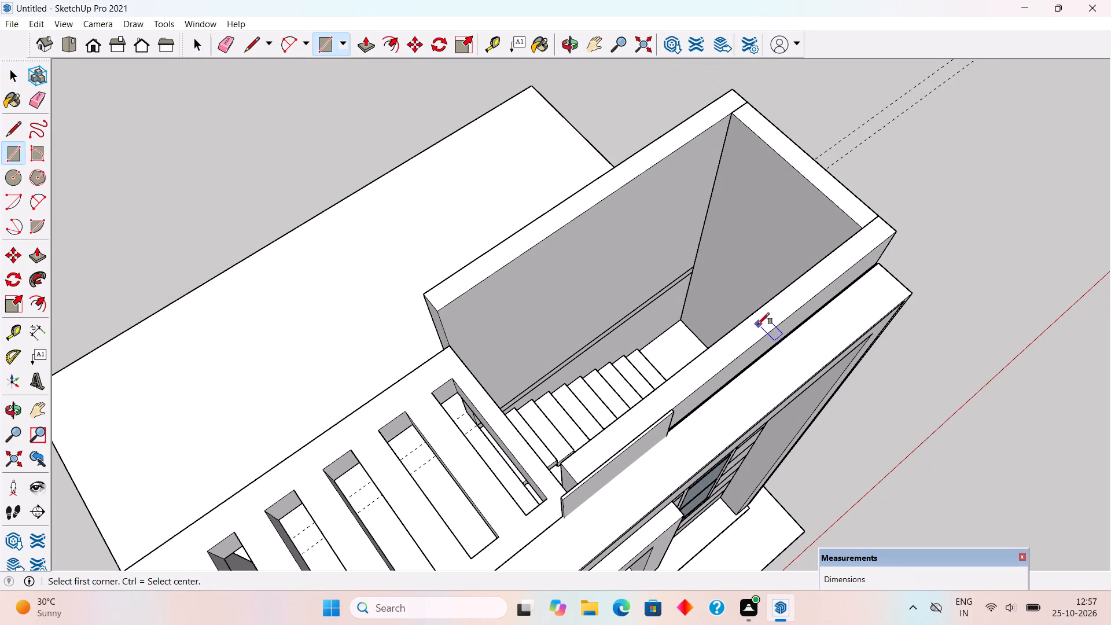
pyautogui.click(739, 89)
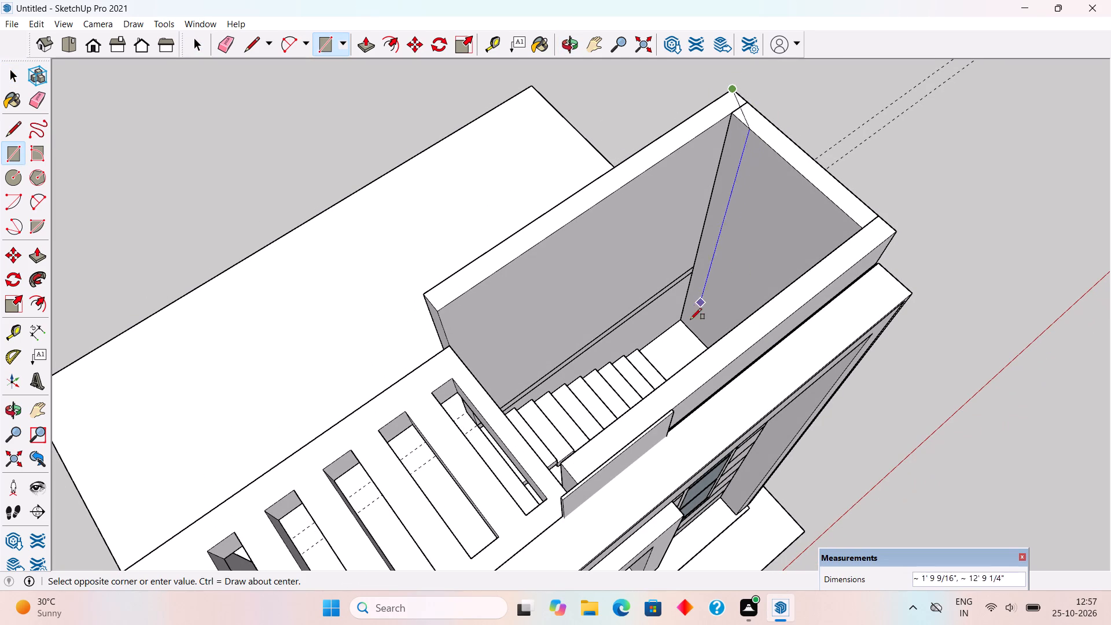
pyautogui.click(580, 481)
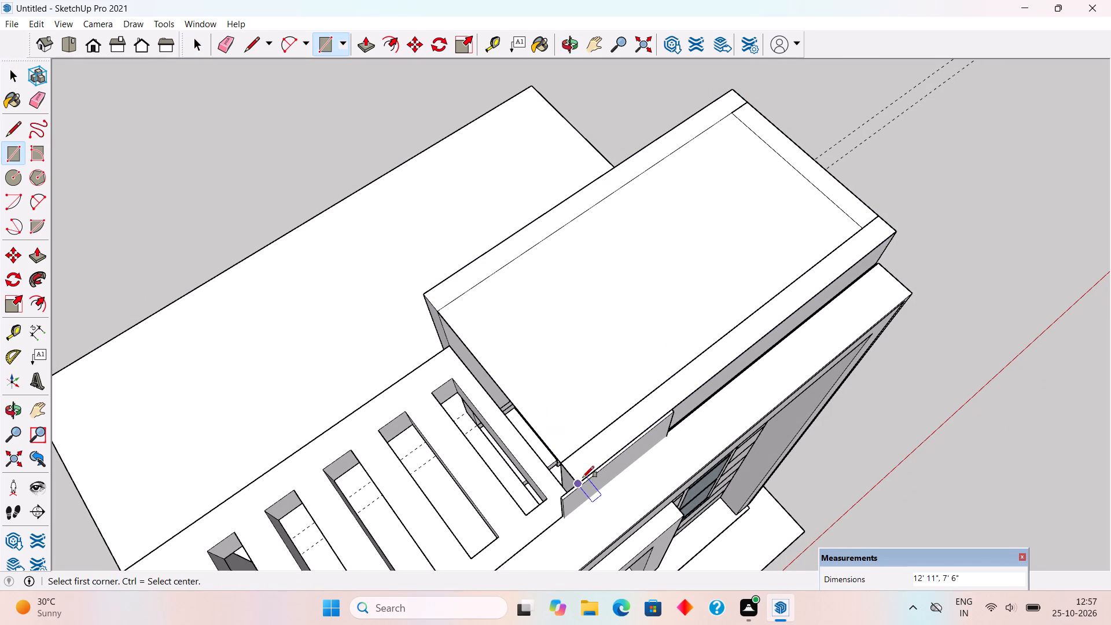
pyautogui.press('p')
pyautogui.click(580, 451)
pyautogui.write('3"')
pyautogui.press('Return')
# Group the stair enclosure's roof slab together with its connected geometry.
pyautogui.press('space')
pyautogui.tripleClick(579, 440)
pyautogui.rightClick(579, 440)
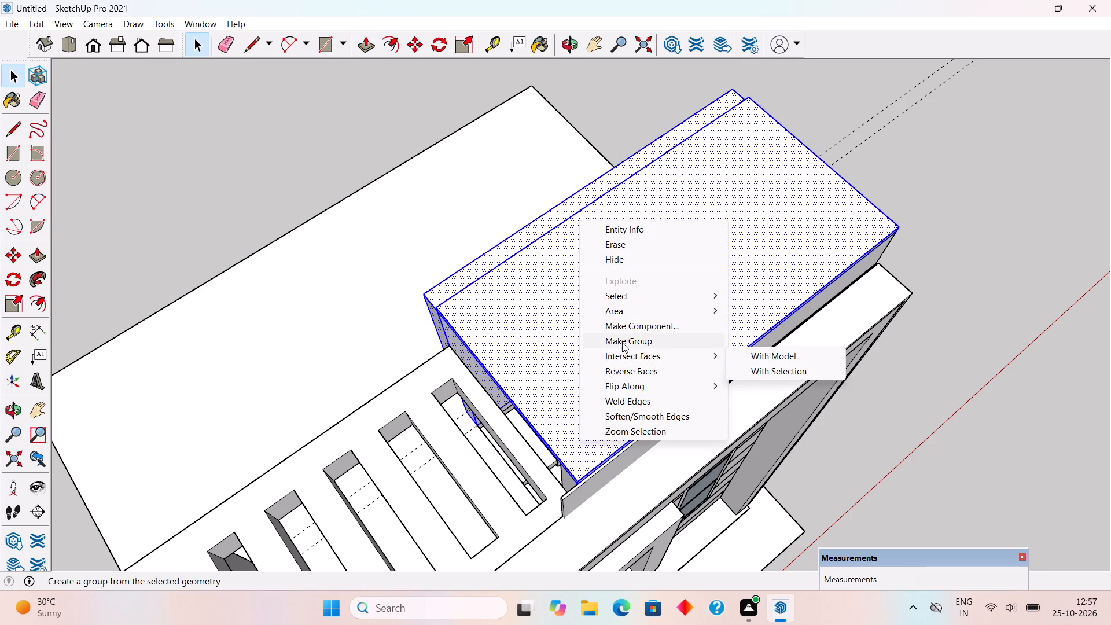
pyautogui.click(623, 343)
pyautogui.click(870, 356)
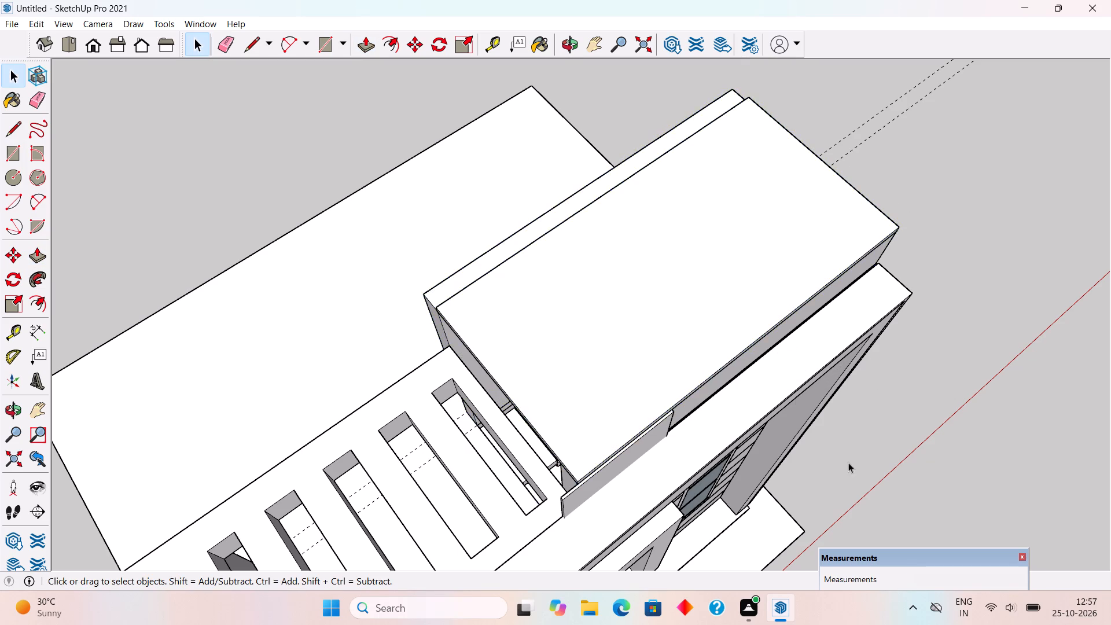
# Inside the enclosure group, extend the roof slab's canopy-side edge to line up with the projecting front wall block.
pyautogui.moveTo(789, 380); pyautogui.dragTo(676, 165, button='middle')
pyautogui.scroll(-7, 684, 180)
pyautogui.moveTo(646, 207); pyautogui.dragTo(538, 117, button='middle')
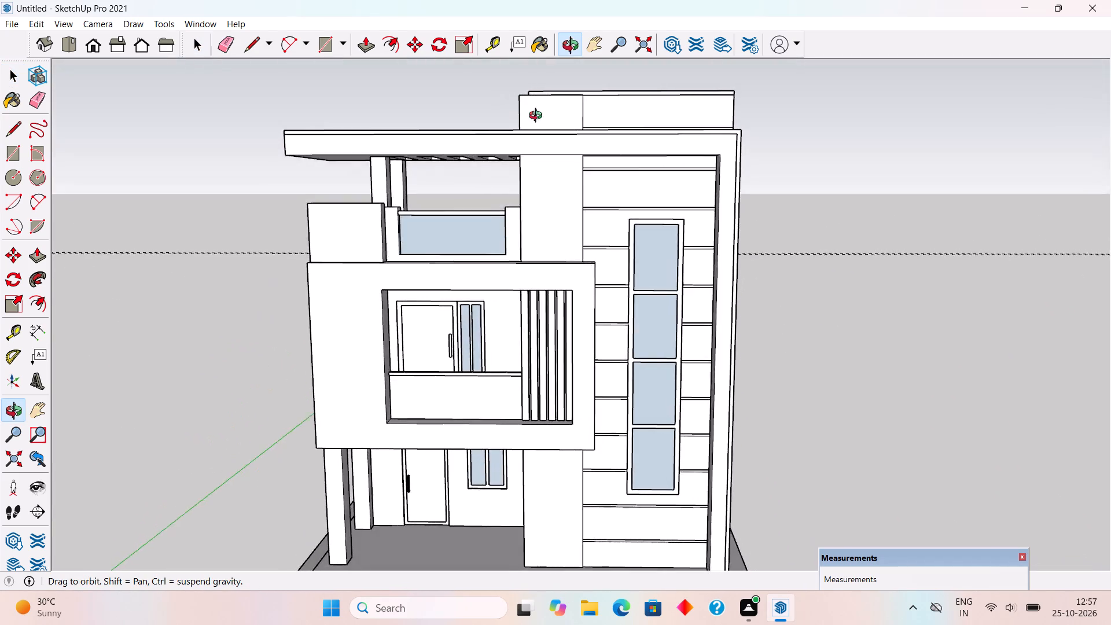
pyautogui.moveTo(538, 117); pyautogui.dragTo(783, 200, button='middle')
pyautogui.scroll(10, 509, 107)
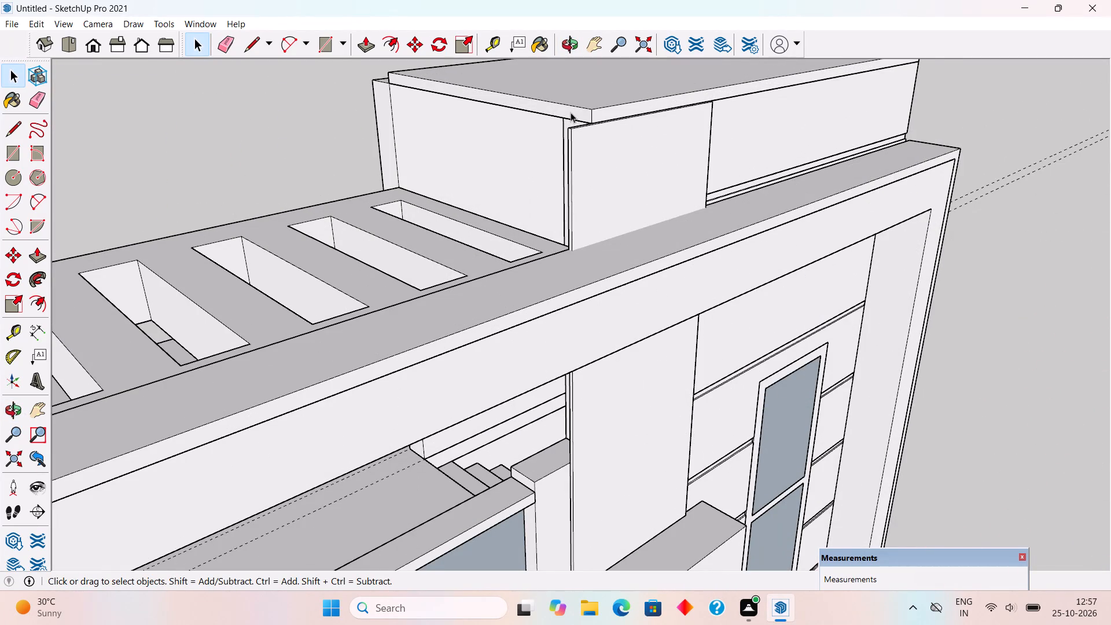
pyautogui.tripleClick(571, 112)
pyautogui.press('p')
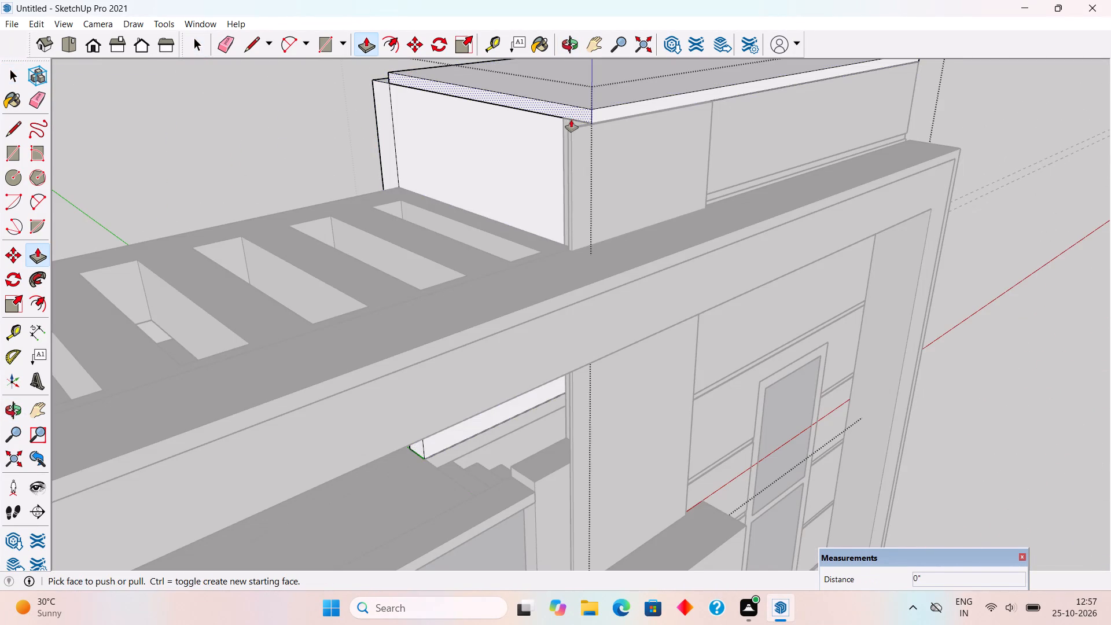
pyautogui.click(576, 111)
pyautogui.click(568, 137)
# Extend the roof slab's rear long edge to the outer face of the rear stair enclosure wall.
pyautogui.moveTo(514, 184); pyautogui.dragTo(864, 256, button='middle')
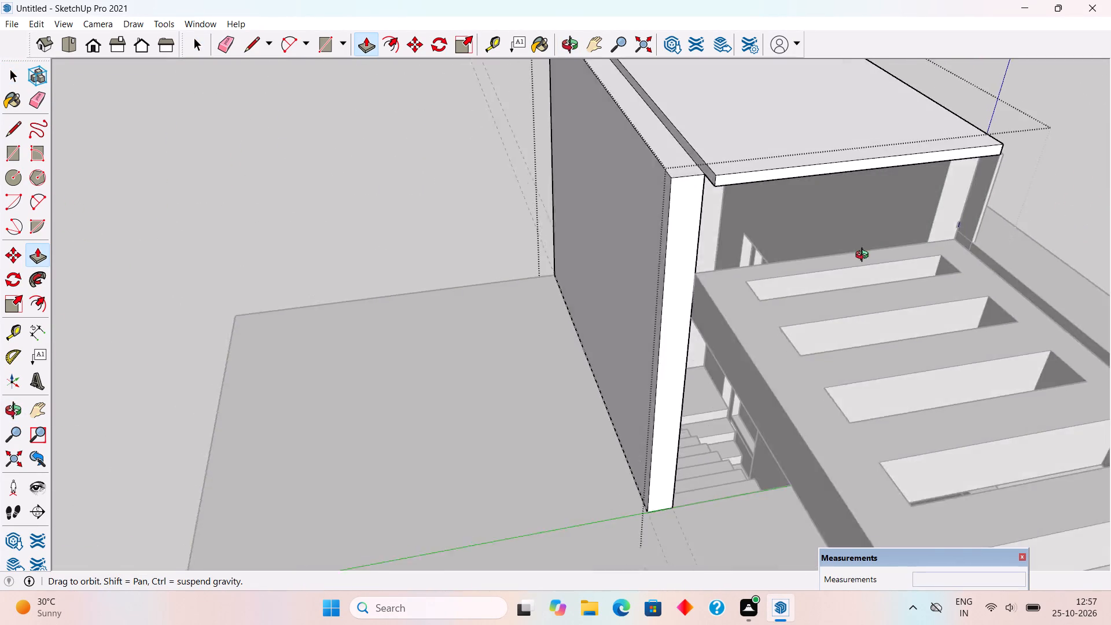
pyautogui.moveTo(864, 256); pyautogui.dragTo(885, 277, button='middle')
pyautogui.scroll(4, 739, 175)
pyautogui.click(732, 190)
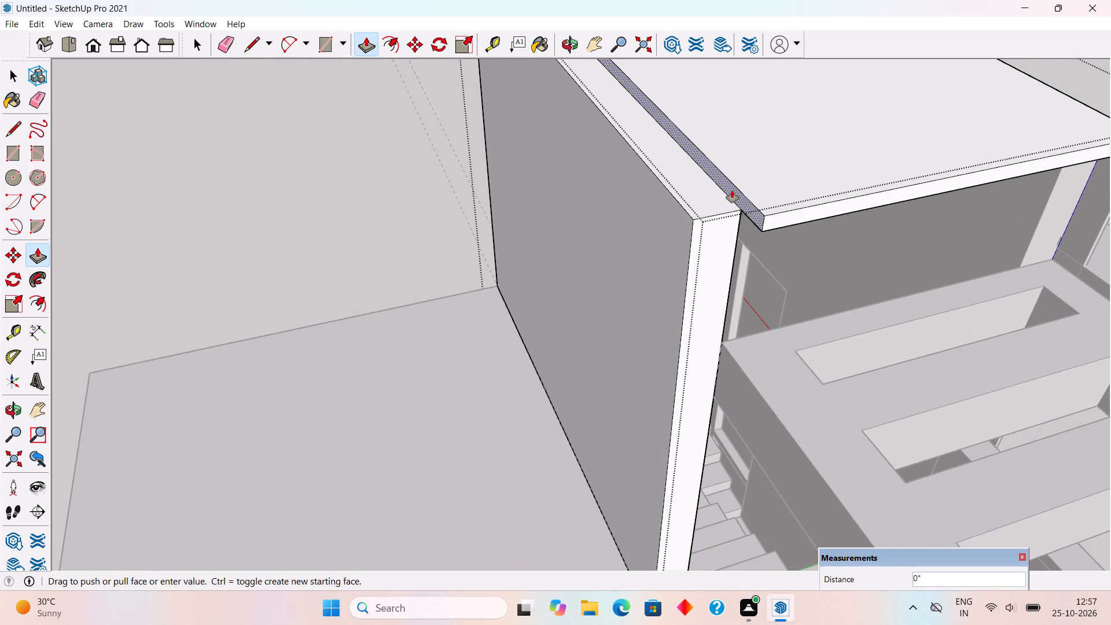
pyautogui.click(685, 220)
pyautogui.scroll(-2, 685, 220)
pyautogui.scroll(1, 685, 220)
pyautogui.press('space')
pyautogui.scroll(-5, 683, 220)
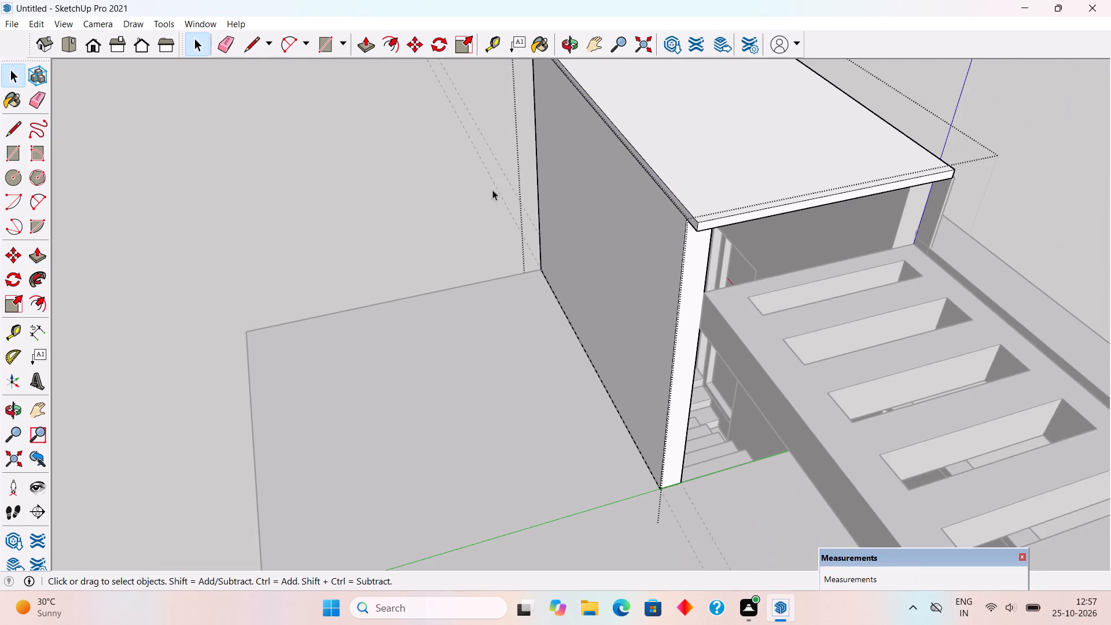
pyautogui.click(479, 186)
# Examine the front elevation and the roofed stair enclosure from several angles.
pyautogui.moveTo(716, 262); pyautogui.dragTo(370, 176, button='middle')
pyautogui.scroll(-2, 371, 177)
pyautogui.scroll(-4, 572, 274)
pyautogui.moveTo(657, 282); pyautogui.dragTo(481, 181, button='middle')
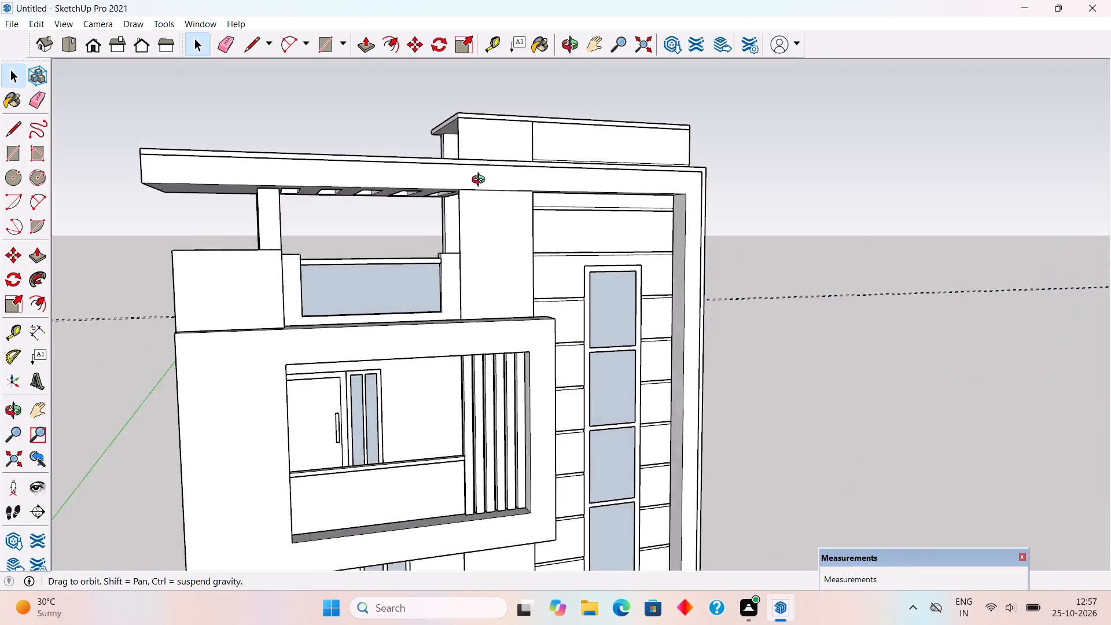
pyautogui.moveTo(481, 181); pyautogui.dragTo(394, 187, button='middle')
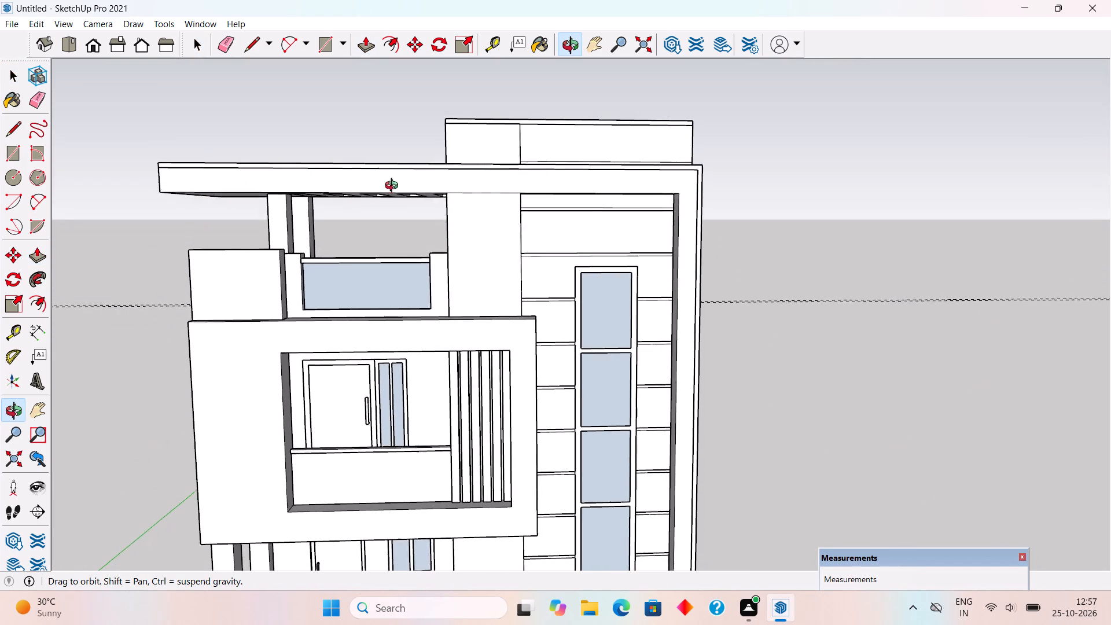
pyautogui.moveTo(394, 187); pyautogui.dragTo(395, 183, button='middle')
pyautogui.scroll(-5, 395, 181)
pyautogui.moveTo(418, 157); pyautogui.dragTo(421, 162, button='middle')
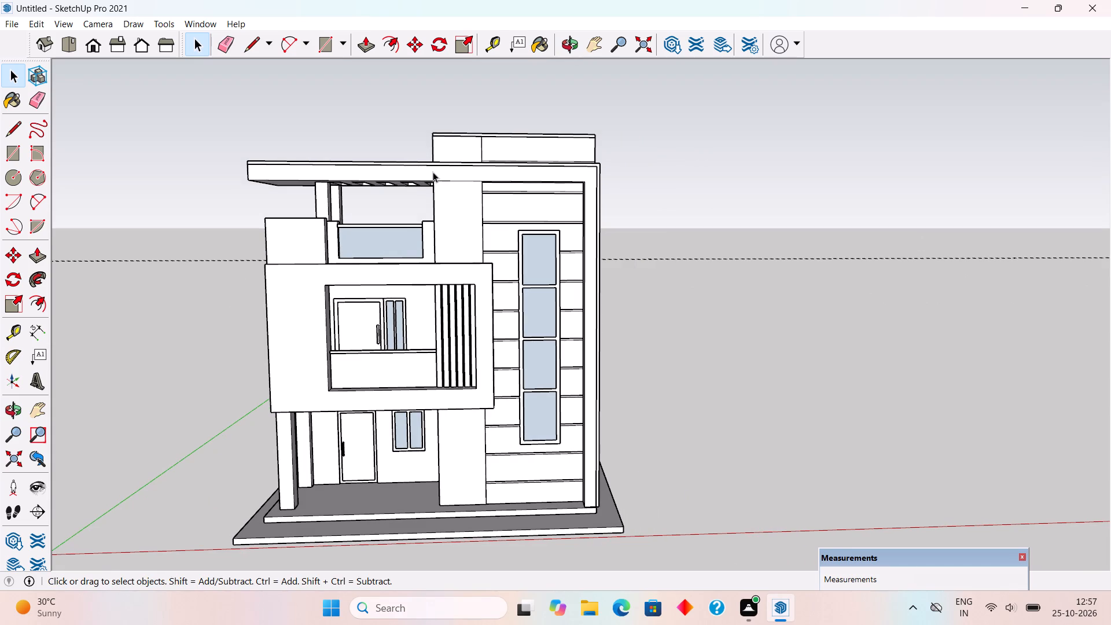
pyautogui.scroll(1, 432, 172)
pyautogui.scroll(-3, 429, 141)
pyautogui.moveTo(450, 174); pyautogui.dragTo(445, 162, button='middle')
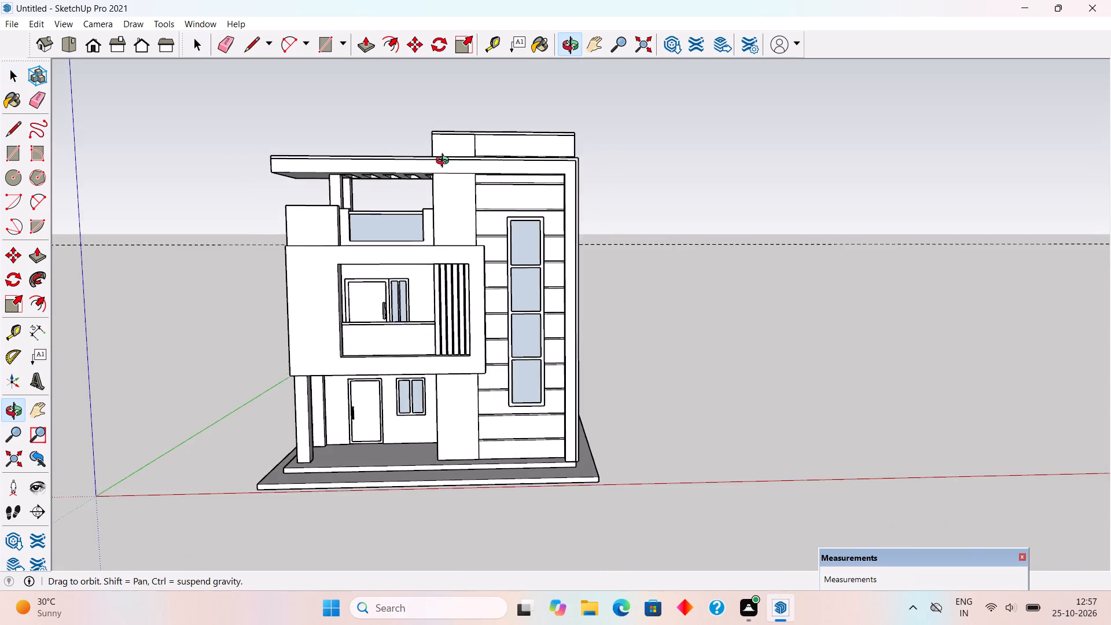
pyautogui.moveTo(445, 162); pyautogui.dragTo(485, 138, button='middle')
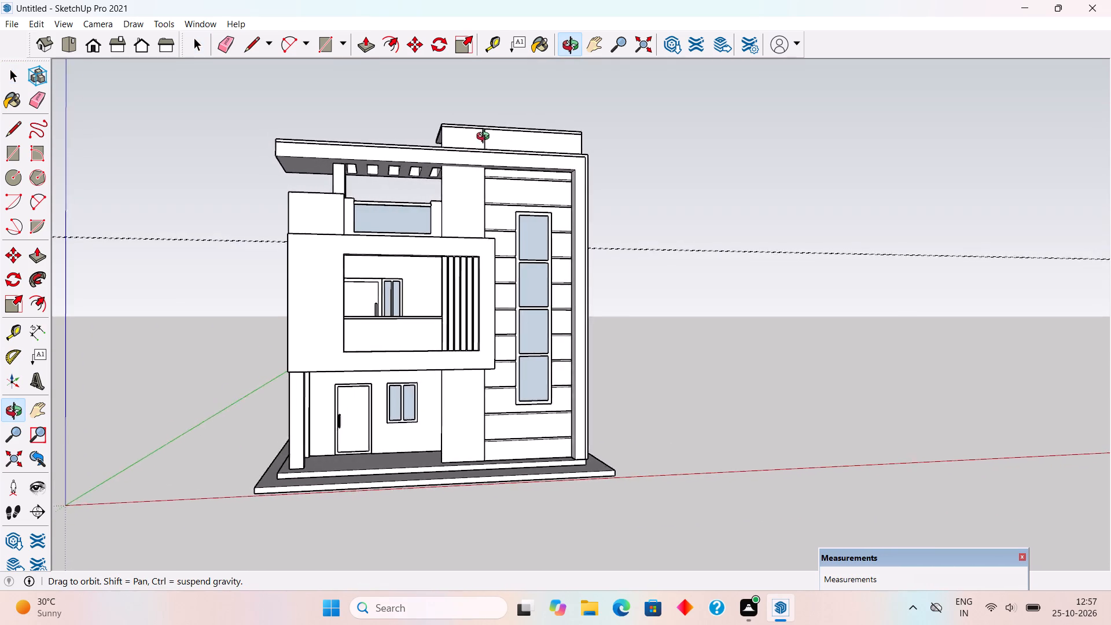
pyautogui.moveTo(485, 138); pyautogui.dragTo(448, 138, button='middle')
# Pull the enclosure roof slab's canopy-side edge outward by 3" as an overhang.
pyautogui.moveTo(410, 139); pyautogui.dragTo(573, 279, button='middle')
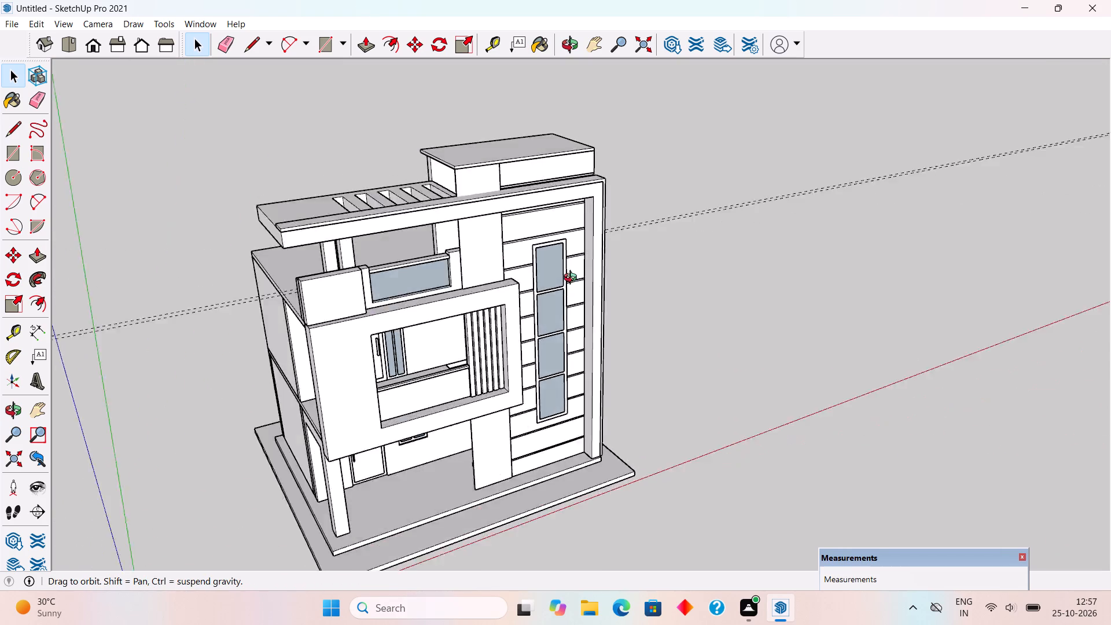
pyautogui.moveTo(573, 279); pyautogui.dragTo(633, 306, button='middle')
pyautogui.scroll(11, 490, 222)
pyautogui.doubleClick(494, 144)
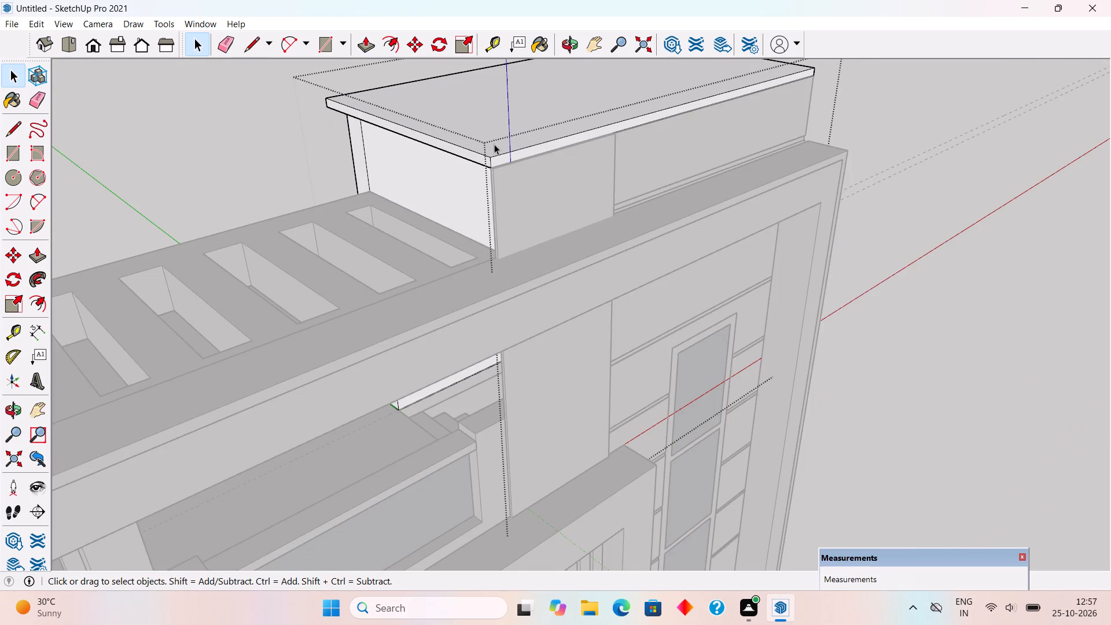
pyautogui.click(494, 144)
pyautogui.scroll(5, 486, 163)
pyautogui.press('p')
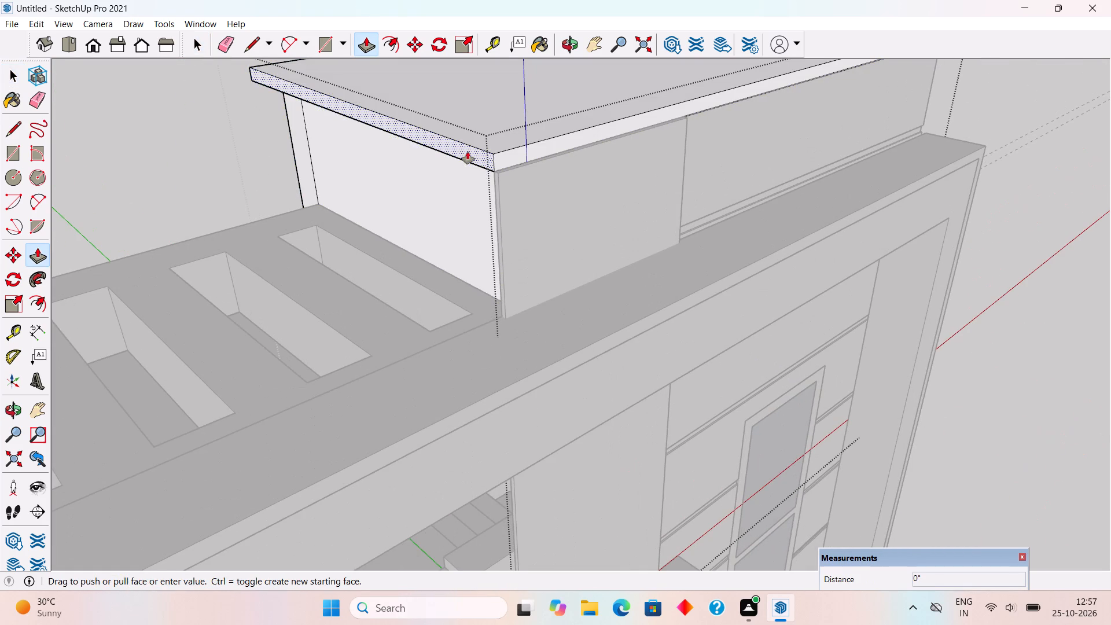
pyautogui.click(468, 152)
pyautogui.write('3"')
pyautogui.press('Return')
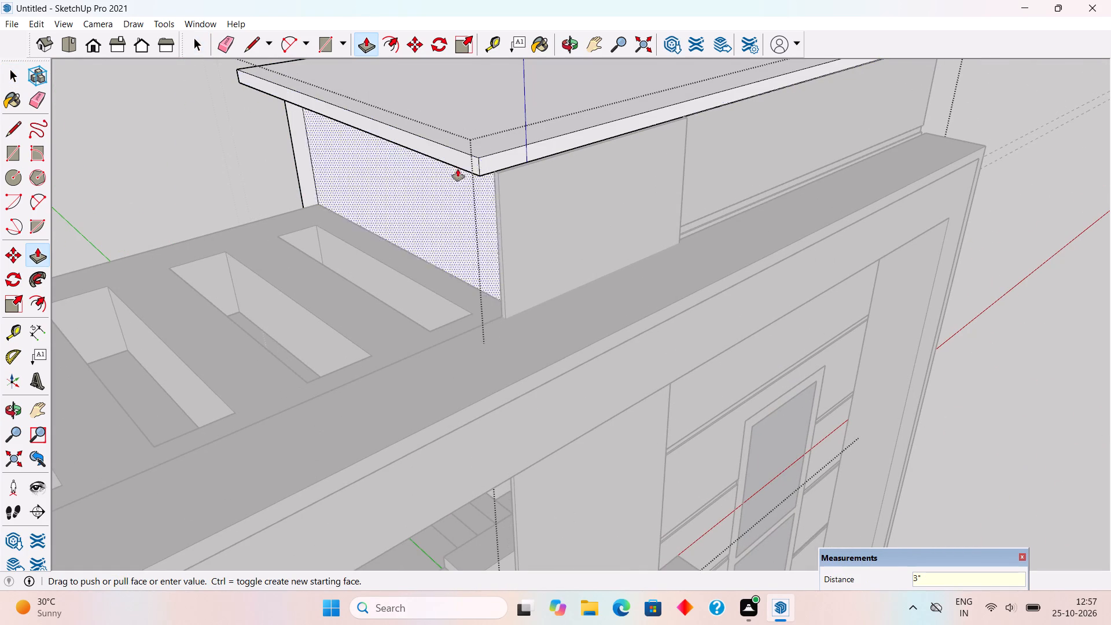
# Pull the enclosure roof slab's front edge outward by 3" beyond the front wall block.
pyautogui.click(503, 156)
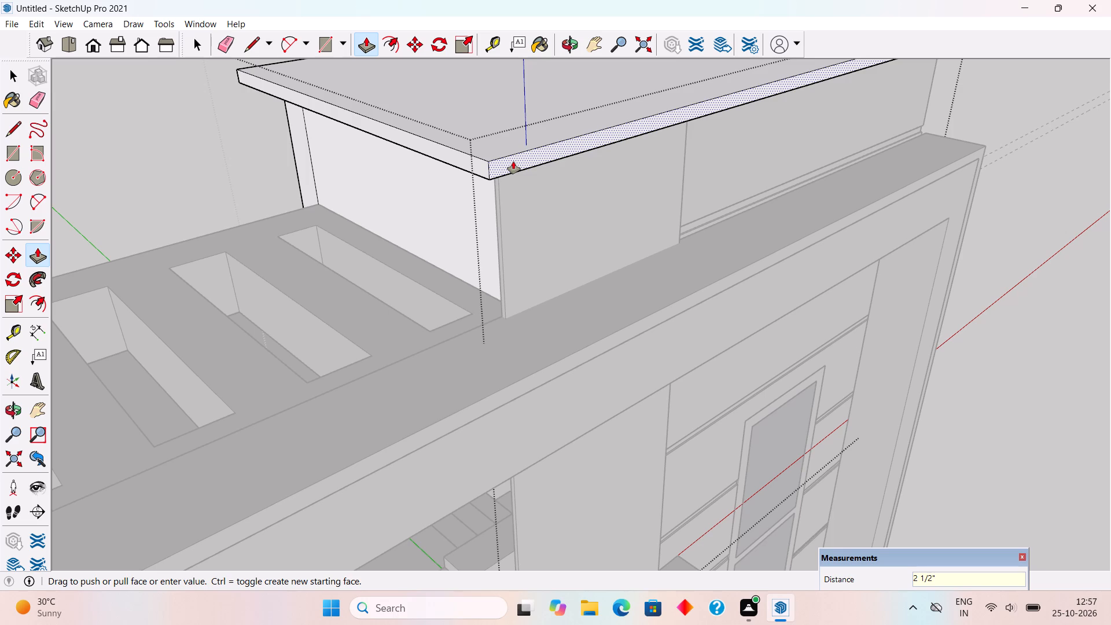
pyautogui.write('3"')
pyautogui.press('Return')
pyautogui.press('space')
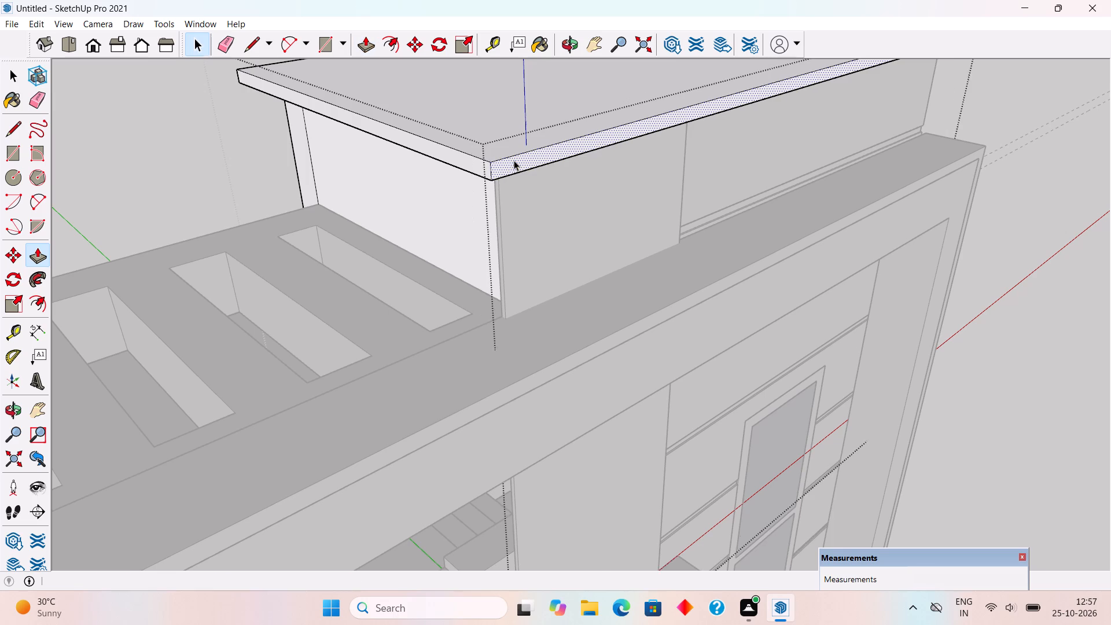
pyautogui.scroll(-5, 514, 160)
pyautogui.click(875, 255)
# Examine the whole front elevation, including the stair enclosure's roof overhang and the lower floors.
pyautogui.scroll(-5, 852, 292)
pyautogui.moveTo(797, 321); pyautogui.dragTo(641, 199, button='middle')
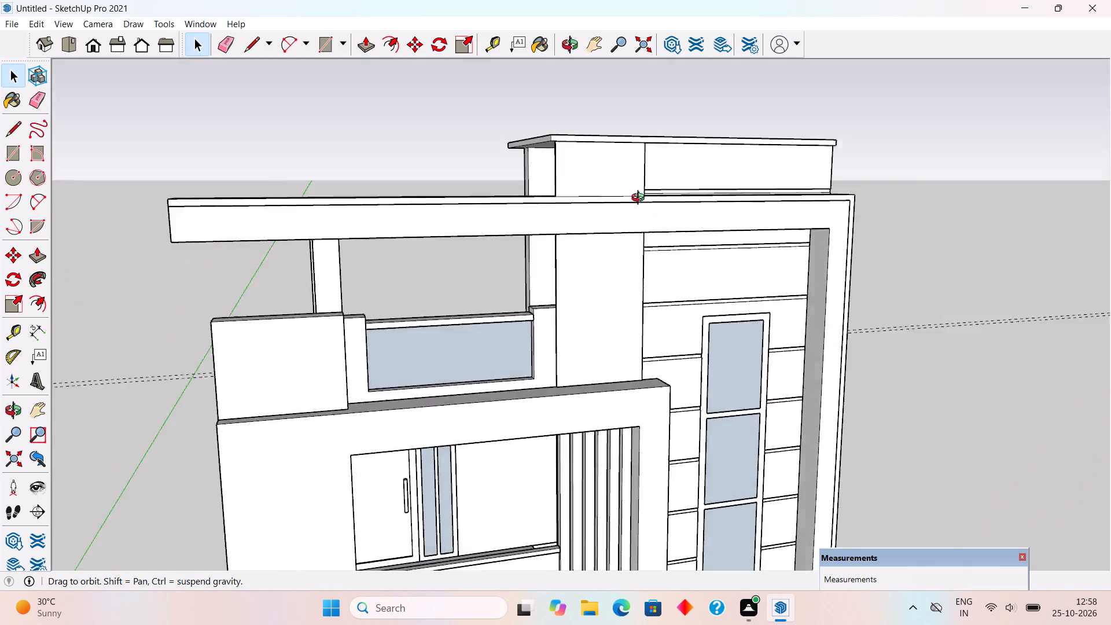
pyautogui.moveTo(641, 199); pyautogui.dragTo(577, 169, button='middle')
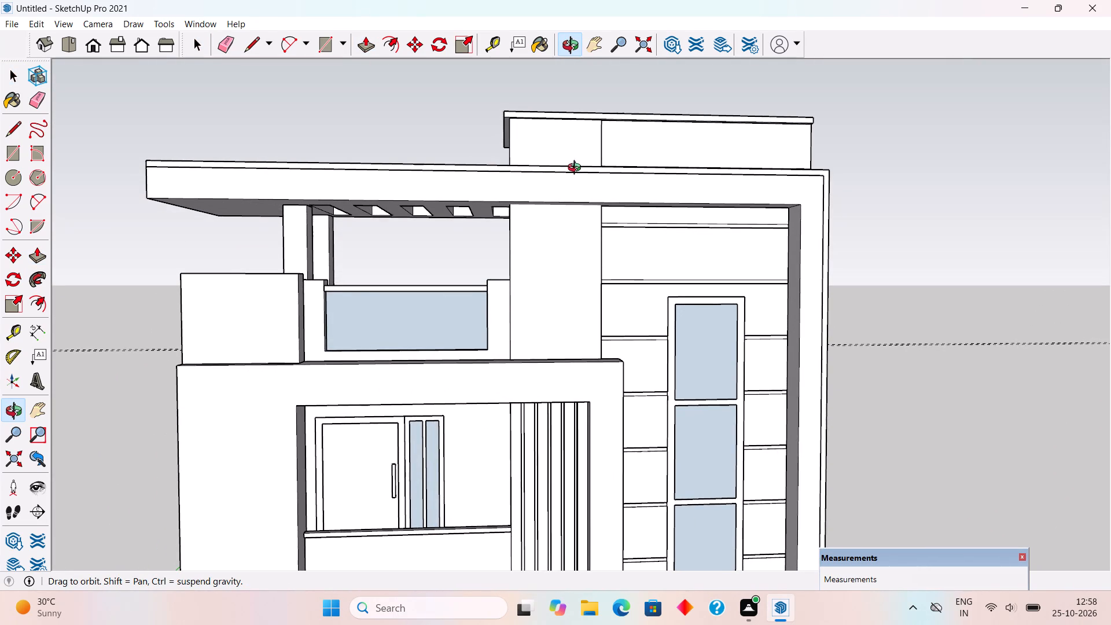
pyautogui.moveTo(577, 169); pyautogui.dragTo(584, 175, button='middle')
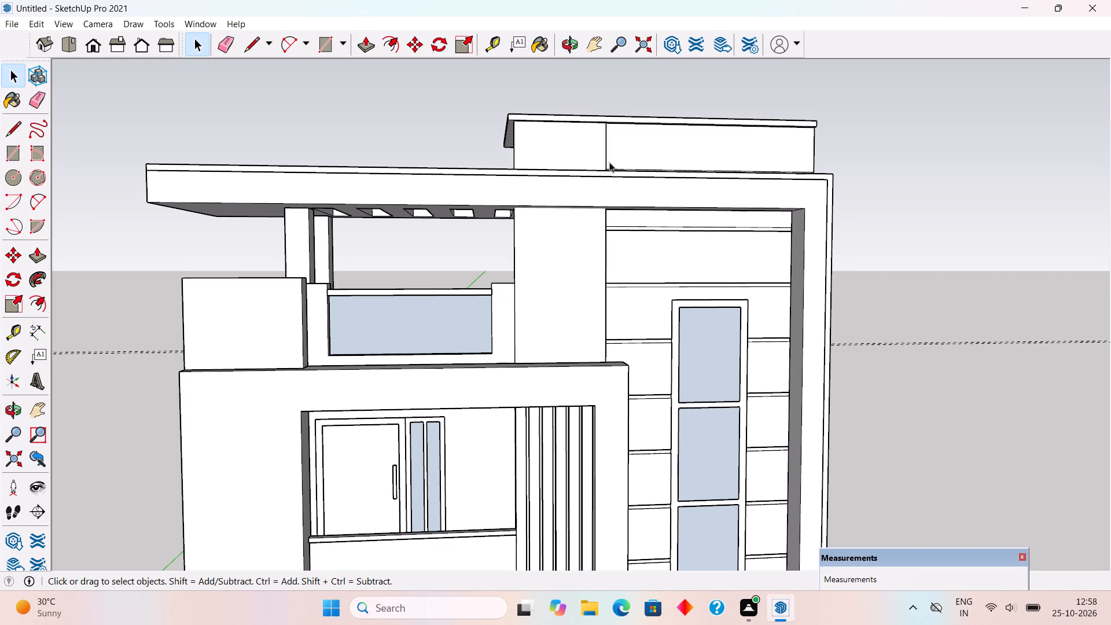
pyautogui.scroll(-6, 624, 197)
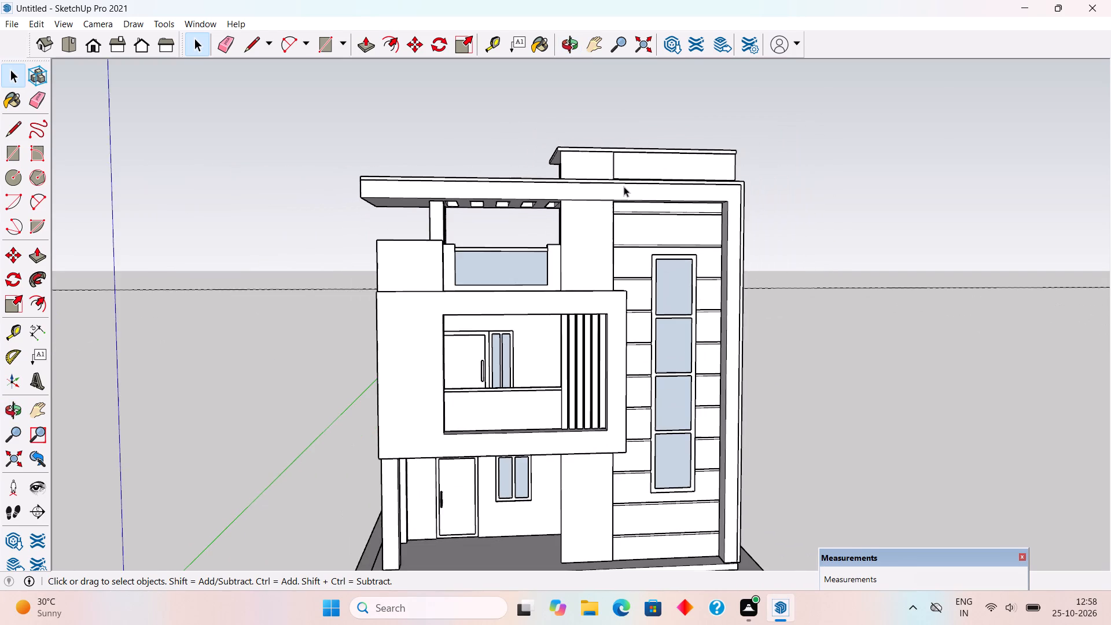
pyautogui.moveTo(619, 170); pyautogui.dragTo(624, 160, button='middle')
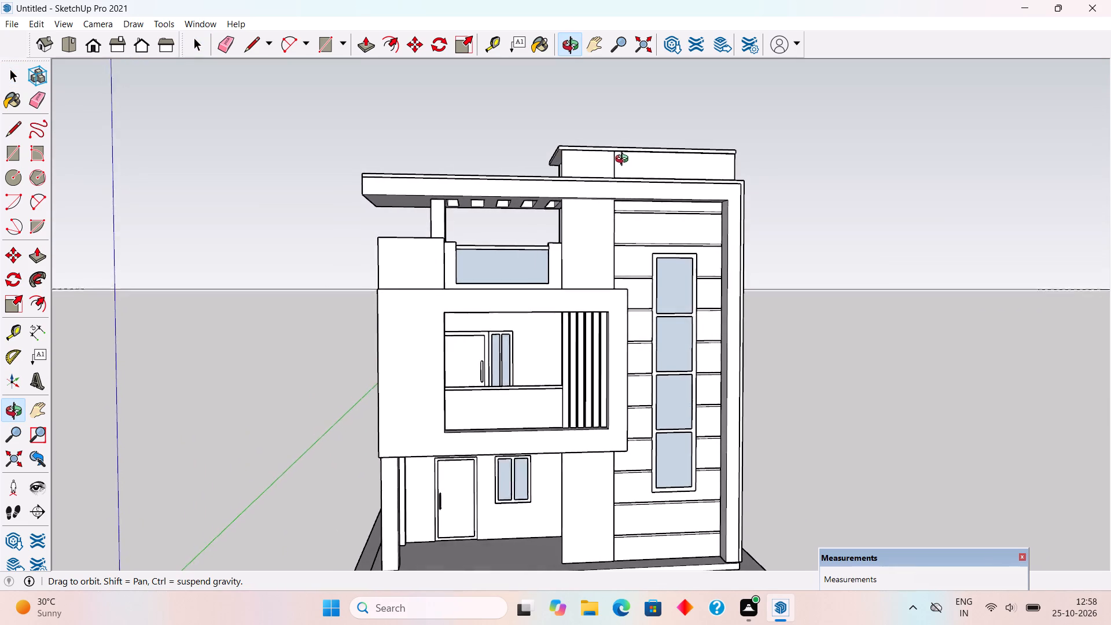
pyautogui.moveTo(624, 160); pyautogui.dragTo(626, 151, button='middle')
pyautogui.scroll(-3, 626, 151)
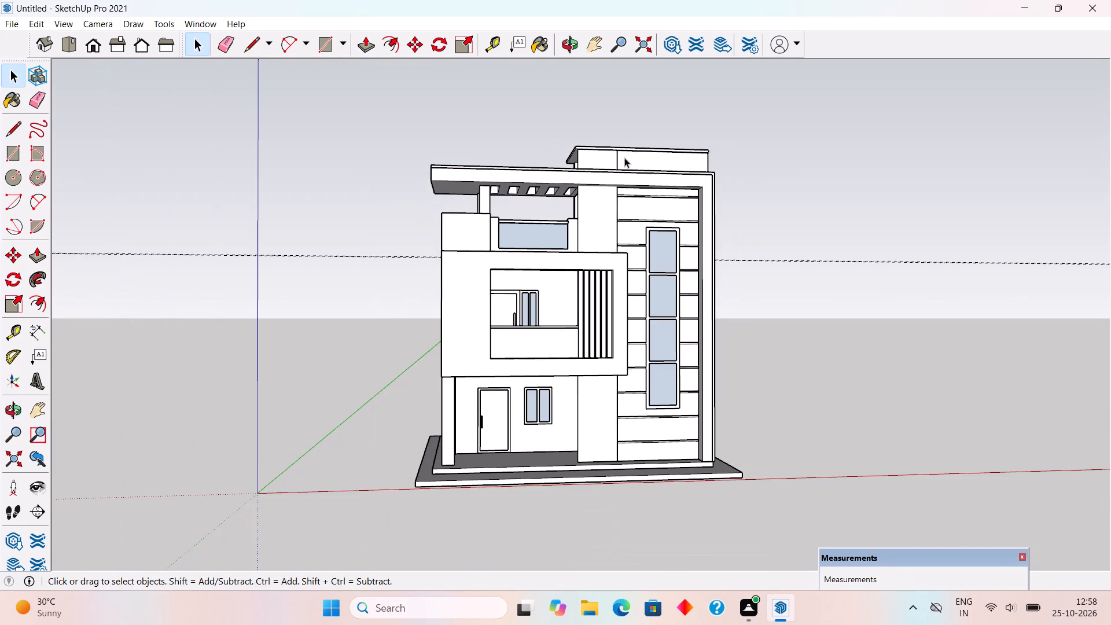
pyautogui.moveTo(623, 213); pyautogui.dragTo(623, 232, button='middle')
pyautogui.scroll(5, 505, 382)
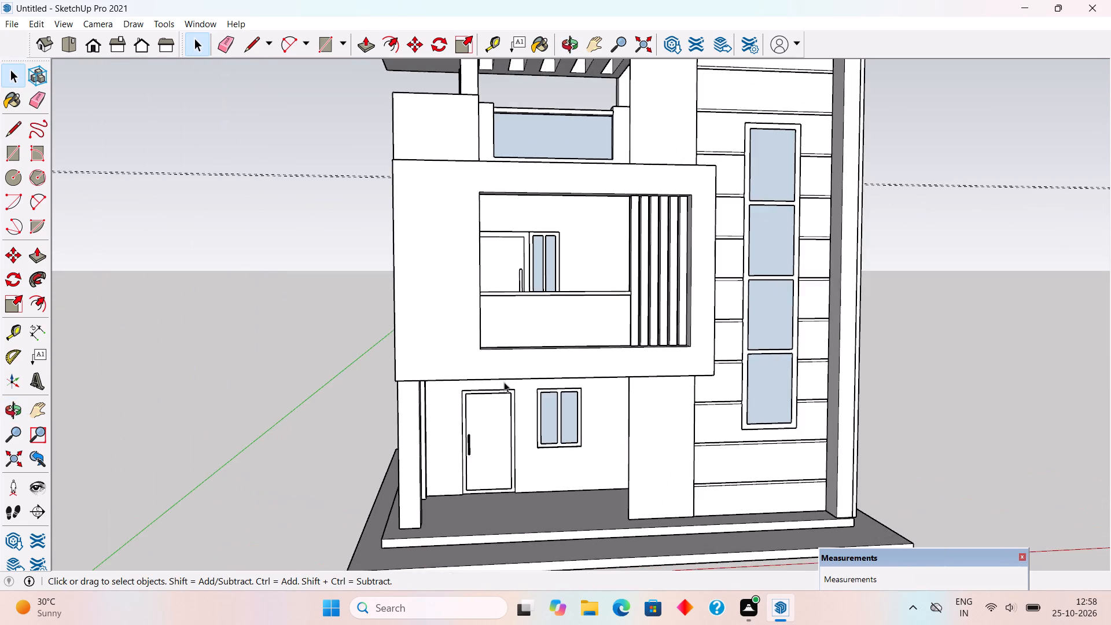
# Push the top of the rooftop parapet's front block down by 3", inside its group.
pyautogui.scroll(-5, 504, 382)
pyautogui.moveTo(483, 348); pyautogui.dragTo(478, 339, button='middle')
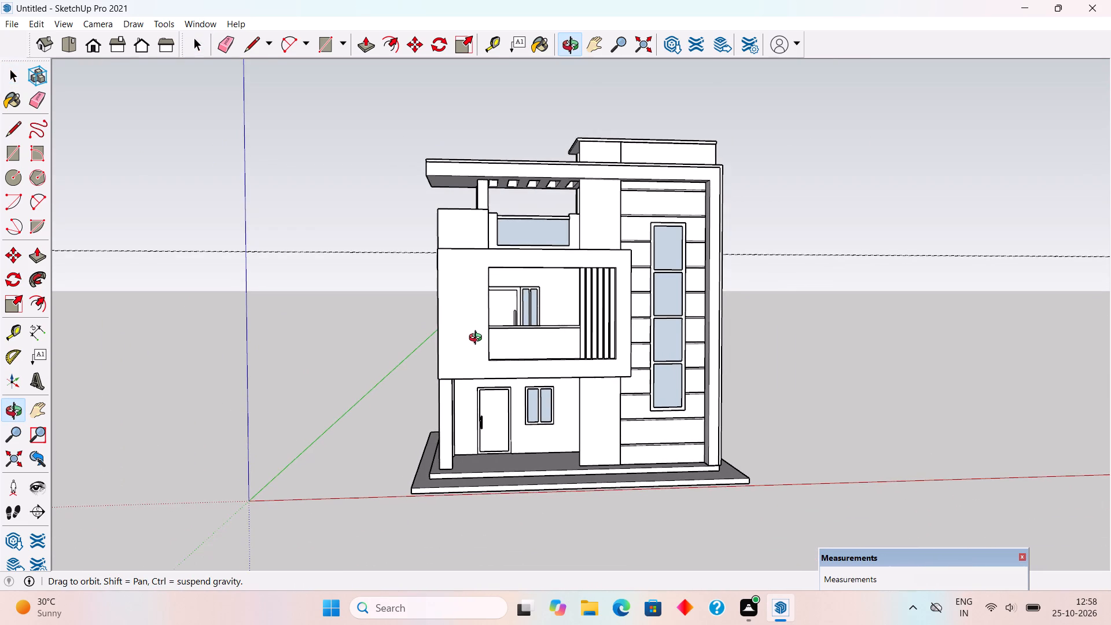
pyautogui.moveTo(478, 339); pyautogui.dragTo(480, 356, button='middle')
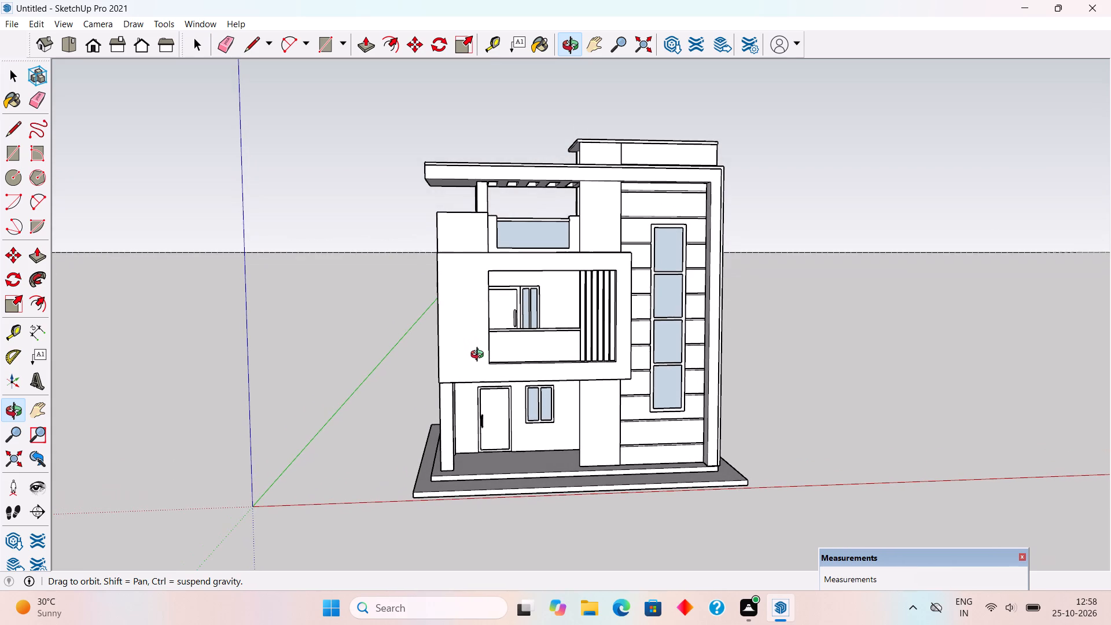
pyautogui.moveTo(480, 356); pyautogui.dragTo(667, 475, button='middle')
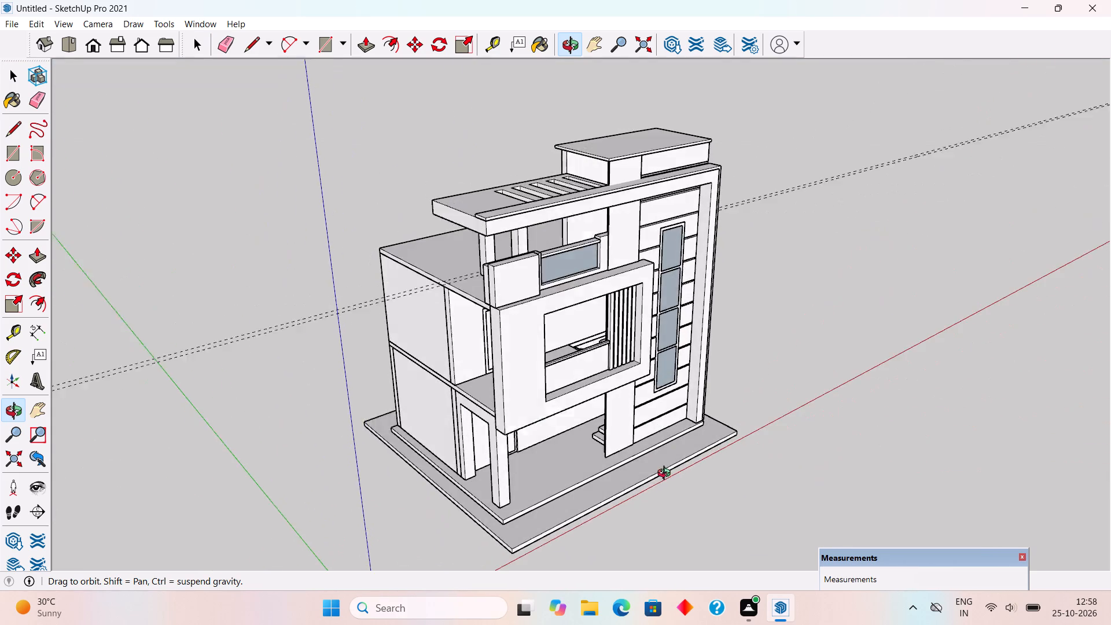
pyautogui.moveTo(667, 475); pyautogui.dragTo(659, 484, button='middle')
pyautogui.scroll(6, 443, 222)
pyautogui.scroll(9, 587, 300)
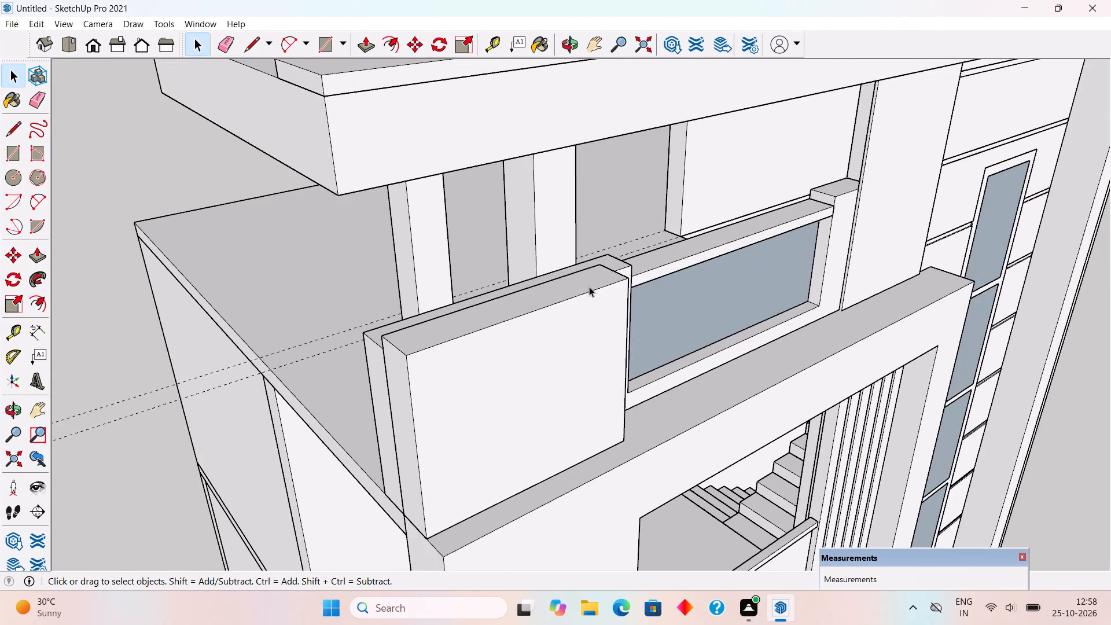
pyautogui.moveTo(589, 287); pyautogui.dragTo(723, 288, button='middle')
pyautogui.tripleClick(714, 308)
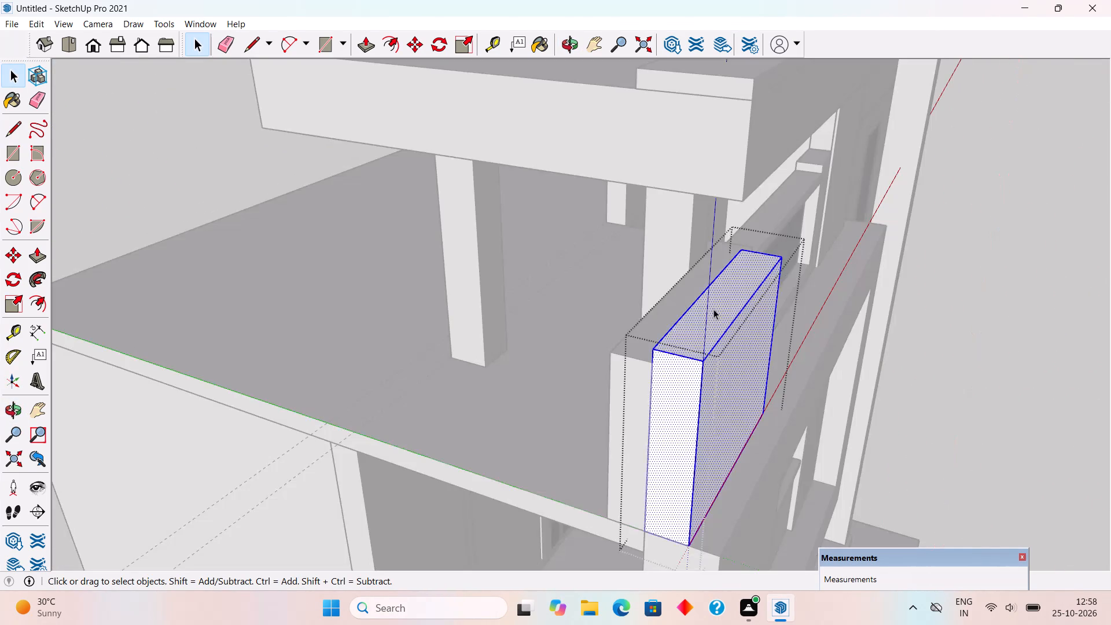
pyautogui.press('p')
pyautogui.click(713, 309)
pyautogui.click(653, 359)
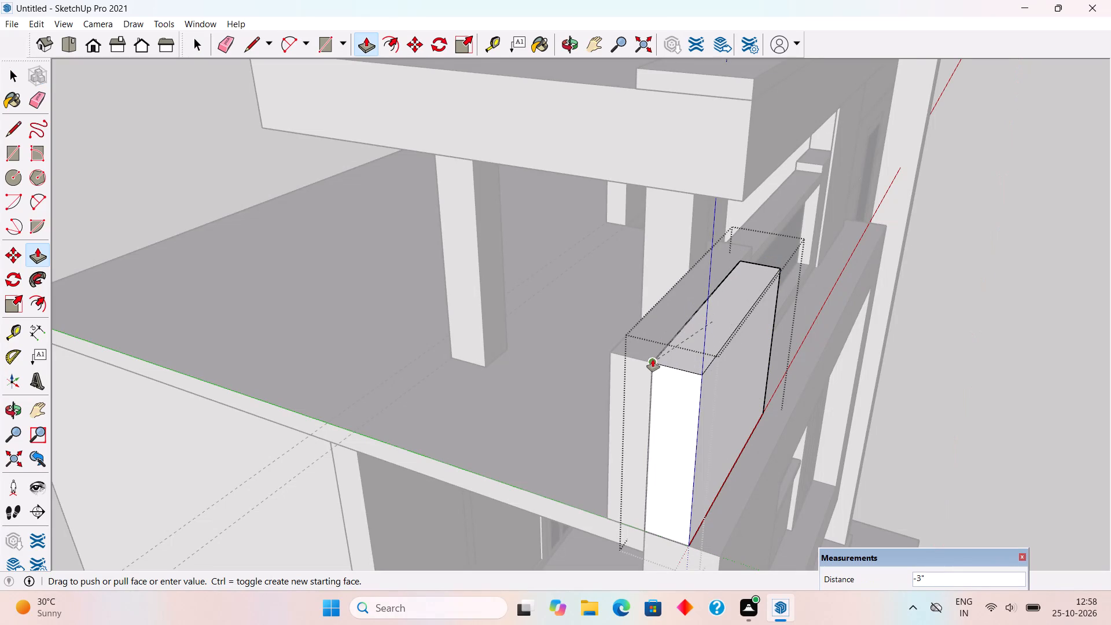
pyautogui.press('space')
pyautogui.click(999, 402)
# Draw a rectangle covering the lowered front parapet block's top and pull it up 3" as a coping slab.
pyautogui.moveTo(789, 341); pyautogui.dragTo(774, 386, button='middle')
pyautogui.press('r')
pyautogui.scroll(1, 722, 370)
pyautogui.moveTo(715, 366); pyautogui.dragTo(663, 263, button='middle')
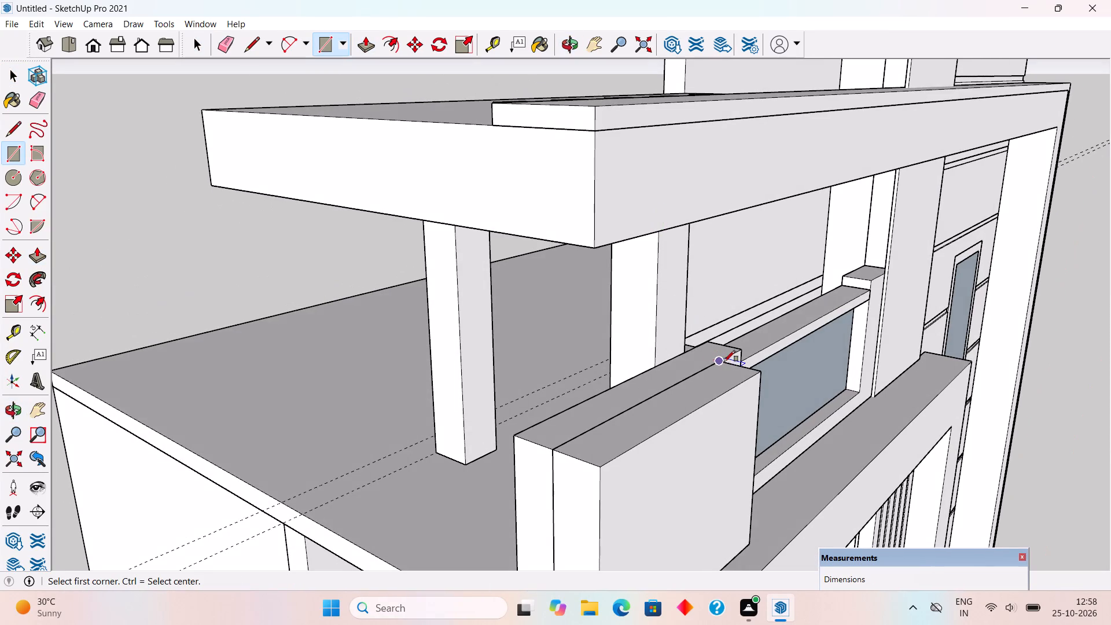
pyautogui.click(726, 361)
pyautogui.click(599, 467)
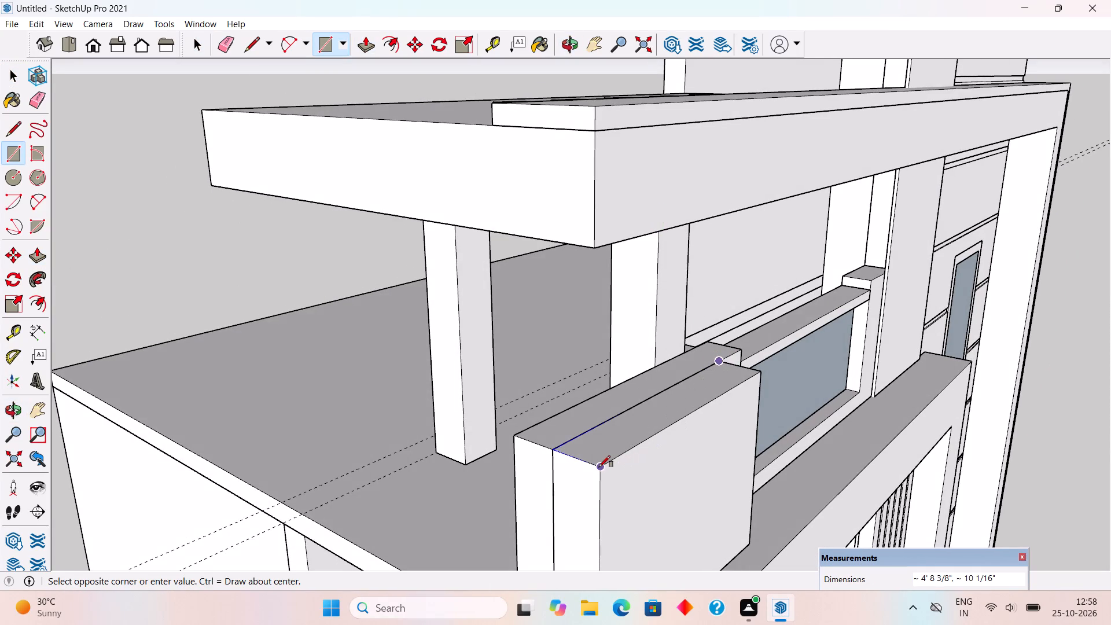
pyautogui.press('p')
pyautogui.click(600, 451)
pyautogui.press('3')
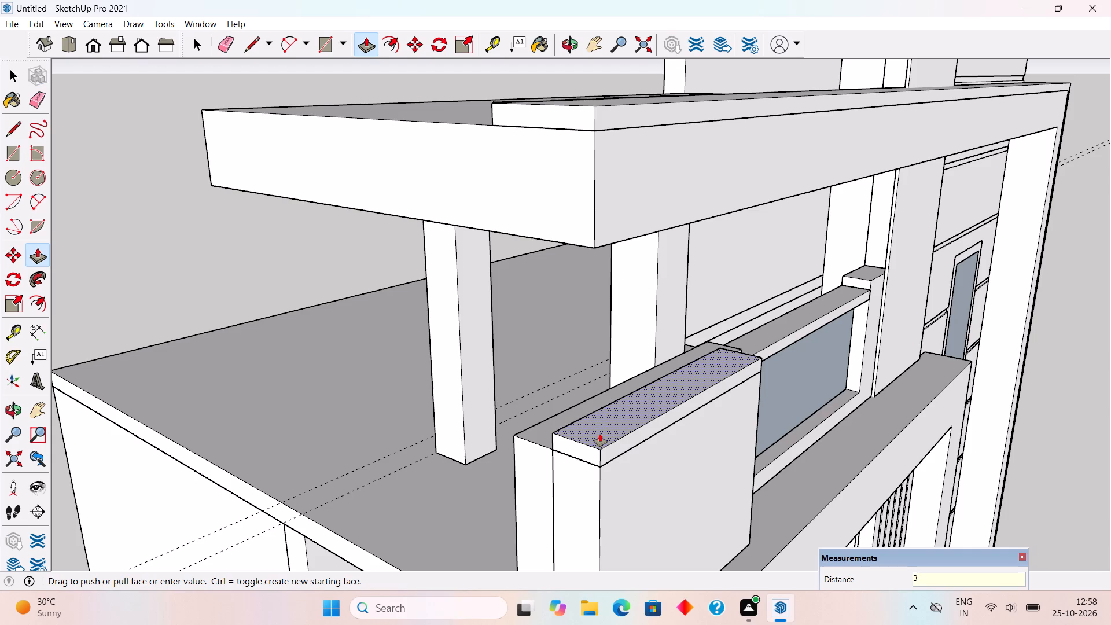
pyautogui.hotkey('shift', '"')
pyautogui.press('Return')
# Pull the coping slab's front face and both end faces outward by 1" as an overhang.
pyautogui.click(623, 443)
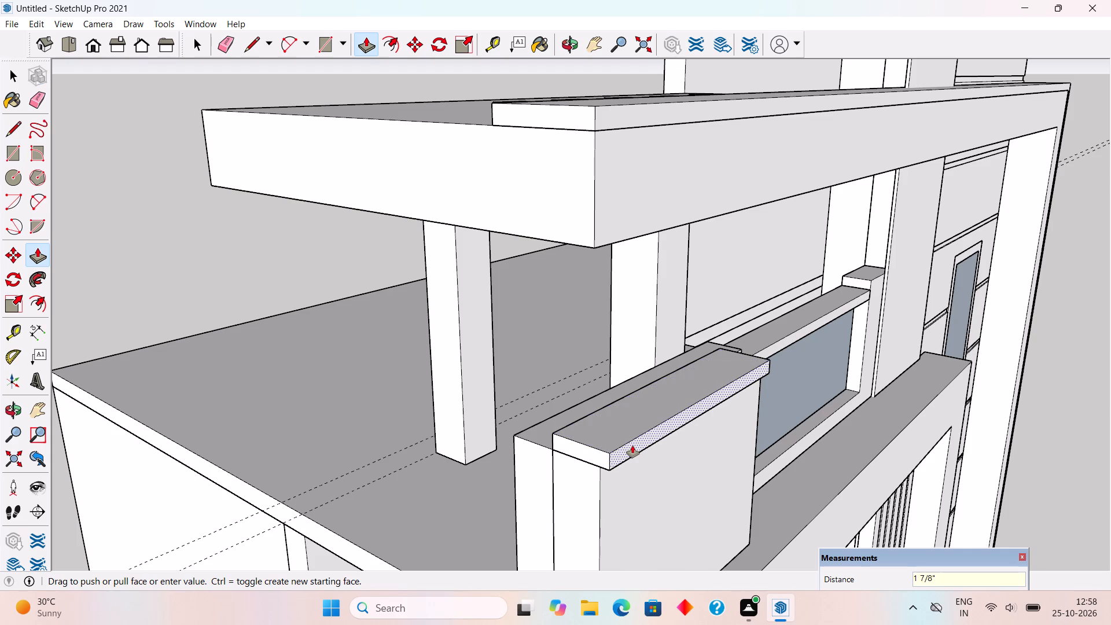
pyautogui.press('1')
pyautogui.hotkey('shift', '"')
pyautogui.press('Return')
pyautogui.doubleClick(599, 450)
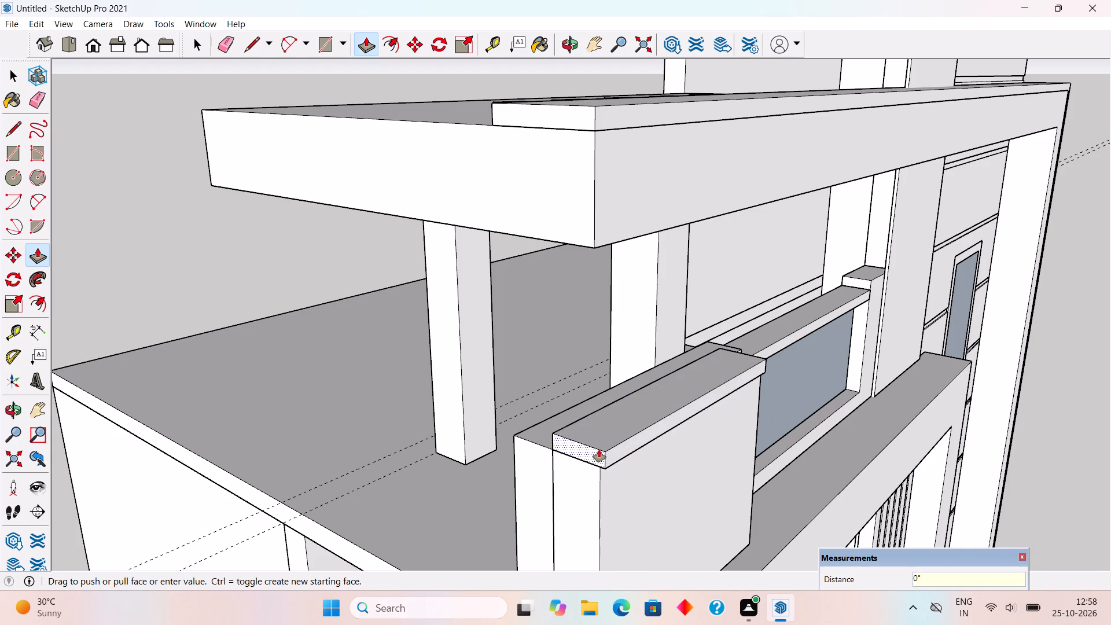
pyautogui.moveTo(663, 433); pyautogui.dragTo(348, 328, button='middle')
pyautogui.moveTo(539, 314); pyautogui.dragTo(460, 320, button='middle')
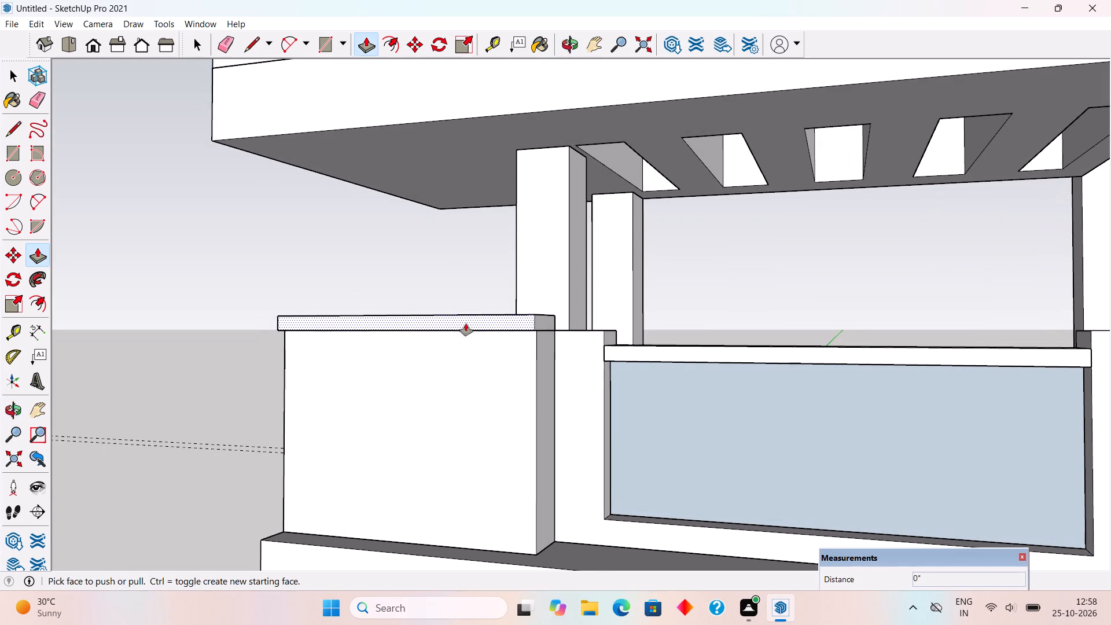
pyautogui.doubleClick(550, 324)
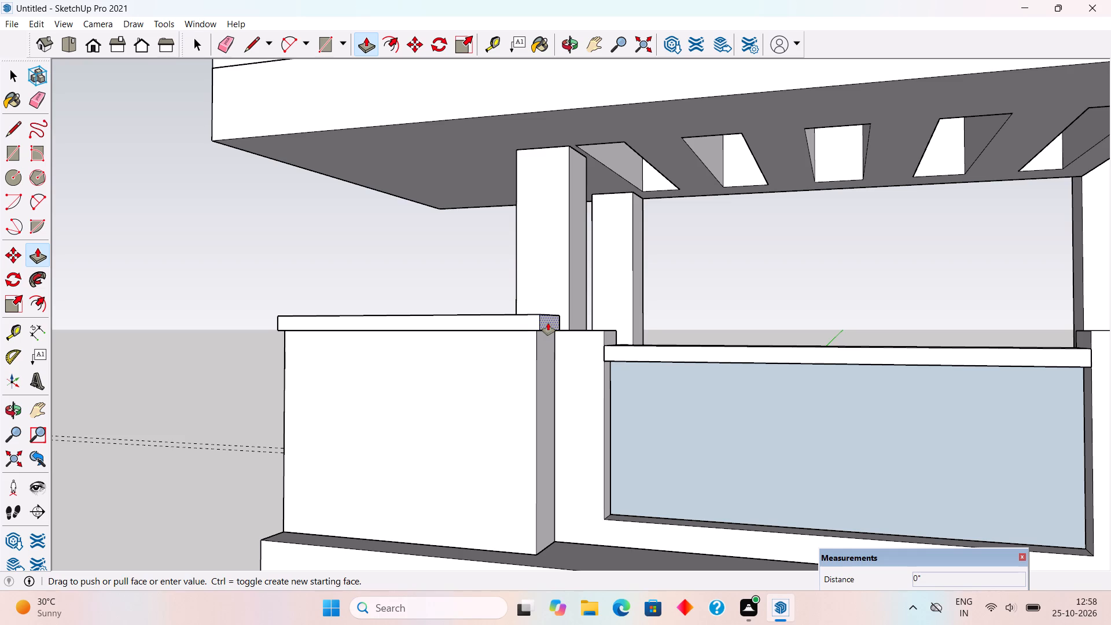
# Select the whole coping slab and make it a group.
pyautogui.press('space')
pyautogui.tripleClick(522, 322)
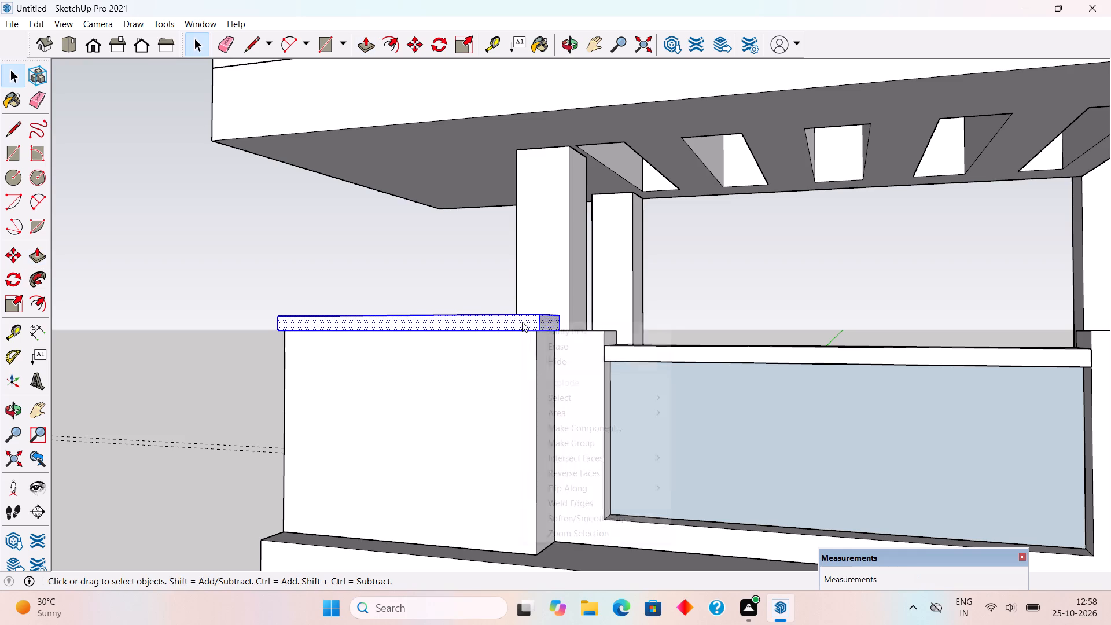
pyautogui.rightClick(522, 322)
pyautogui.click(562, 437)
pyautogui.click(412, 281)
# Examine the front elevation with the new parapet coping, from the full facade to the upper floors.
pyautogui.scroll(-1, 411, 278)
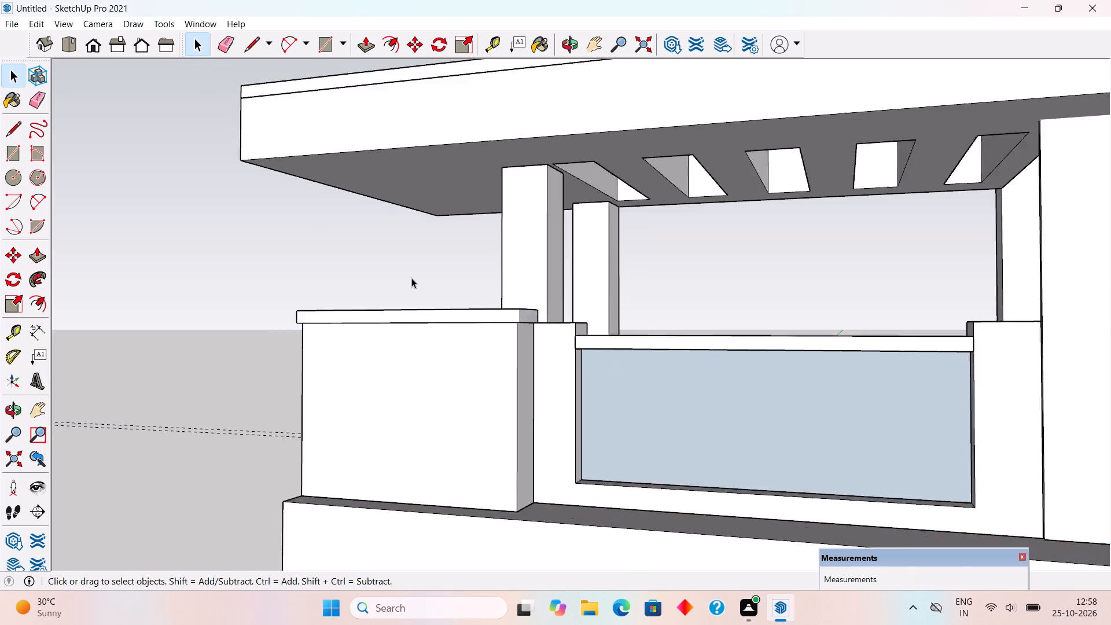
pyautogui.scroll(-16, 411, 278)
pyautogui.moveTo(411, 277); pyautogui.dragTo(546, 274, button='middle')
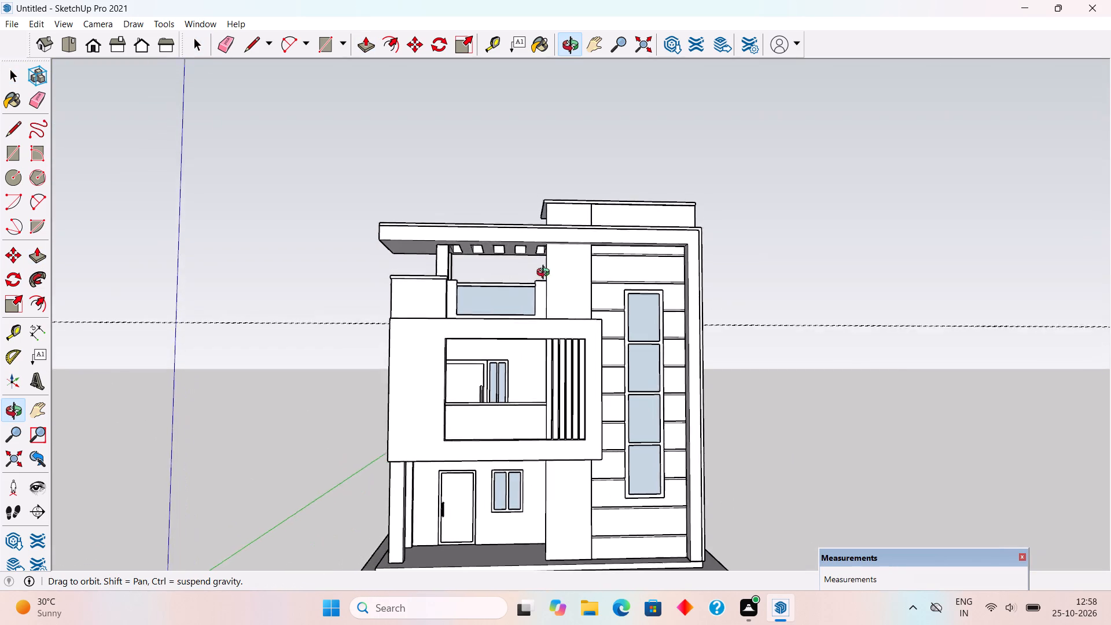
pyautogui.moveTo(546, 274); pyautogui.dragTo(550, 284, button='middle')
pyautogui.scroll(-1, 550, 284)
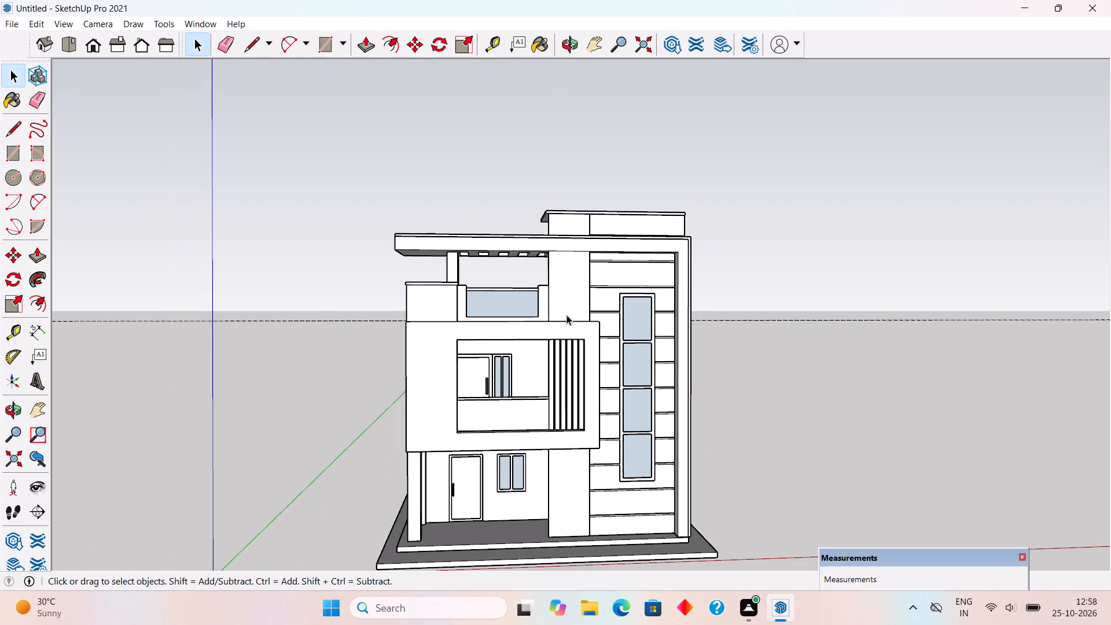
pyautogui.moveTo(550, 304); pyautogui.dragTo(546, 274, button='middle')
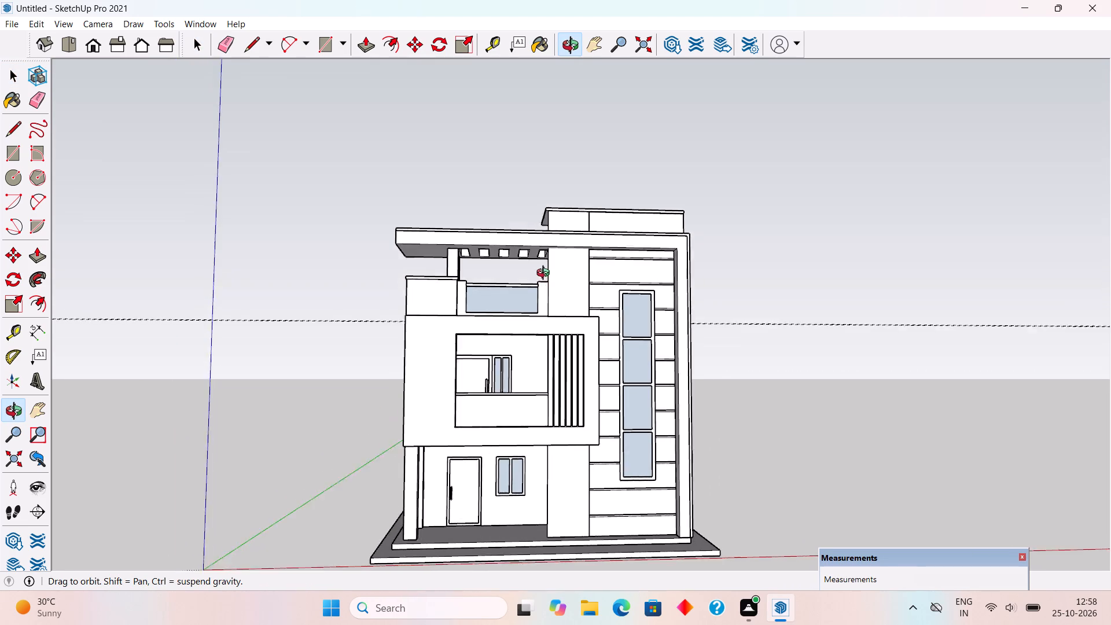
pyautogui.moveTo(546, 274); pyautogui.dragTo(528, 277, button='middle')
pyautogui.scroll(4, 528, 277)
pyautogui.moveTo(557, 289); pyautogui.dragTo(605, 306, button='middle')
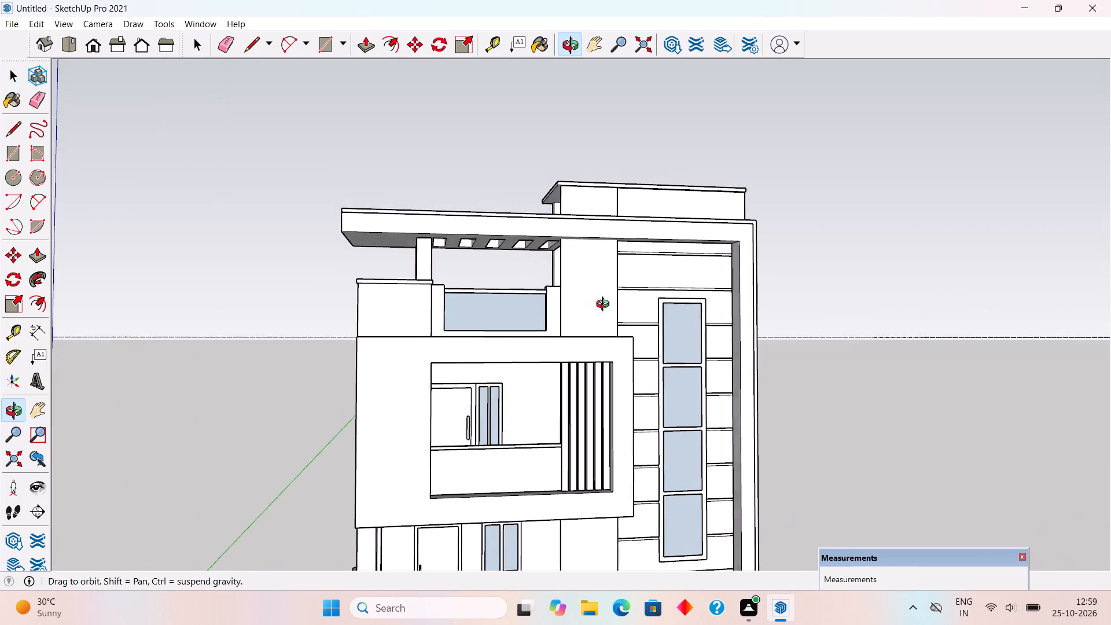
pyautogui.moveTo(605, 306); pyautogui.dragTo(580, 270, button='middle')
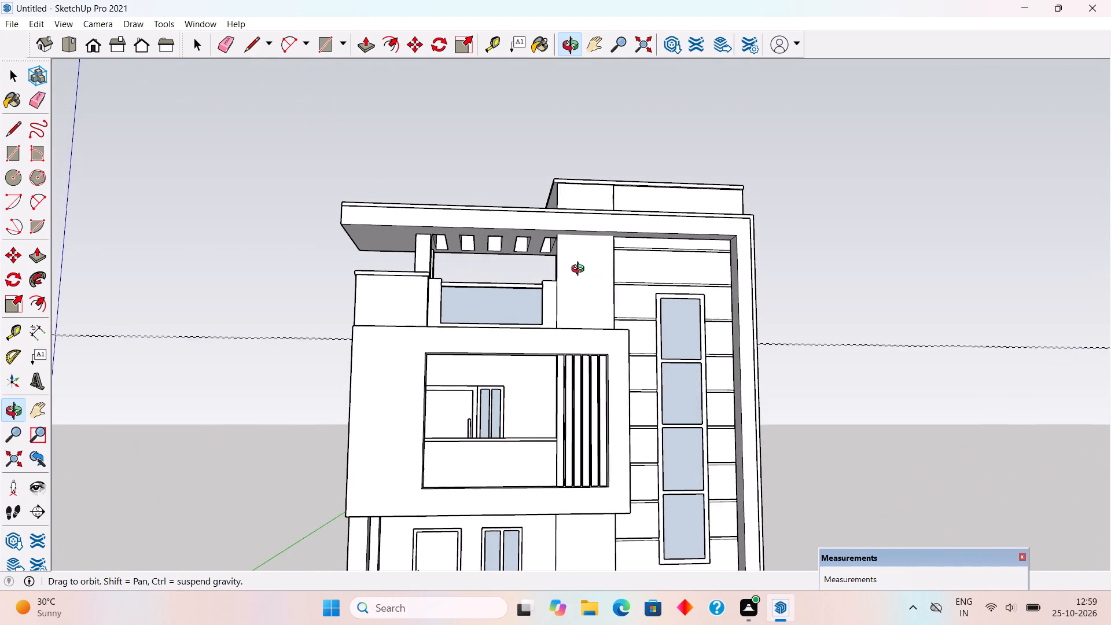
pyautogui.moveTo(580, 270); pyautogui.dragTo(565, 295, button='middle')
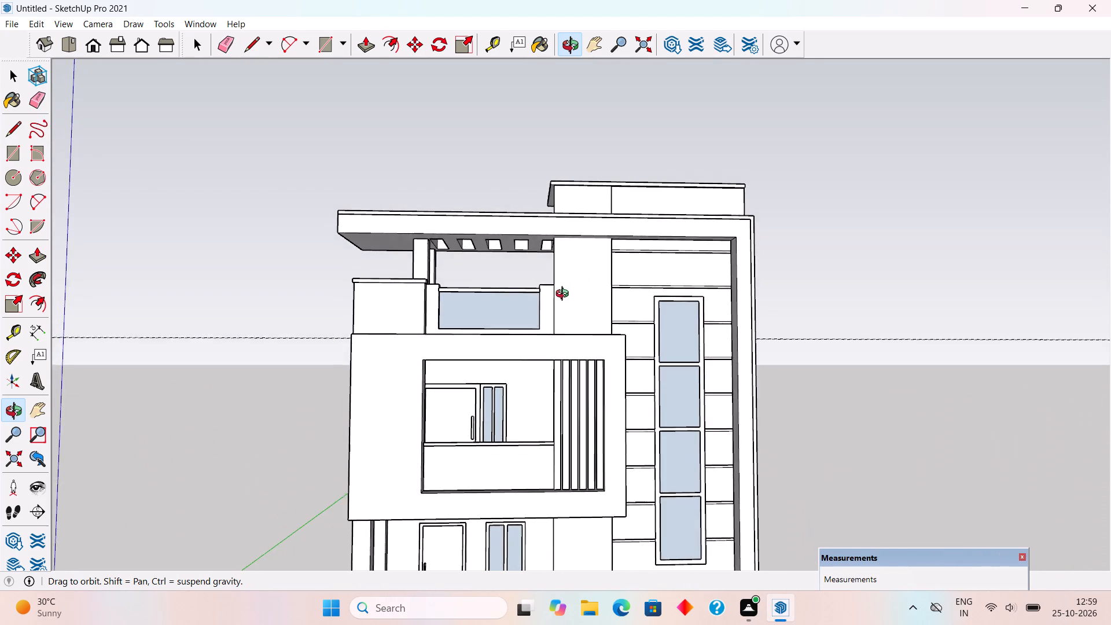
pyautogui.moveTo(565, 295); pyautogui.dragTo(563, 306, button='middle')
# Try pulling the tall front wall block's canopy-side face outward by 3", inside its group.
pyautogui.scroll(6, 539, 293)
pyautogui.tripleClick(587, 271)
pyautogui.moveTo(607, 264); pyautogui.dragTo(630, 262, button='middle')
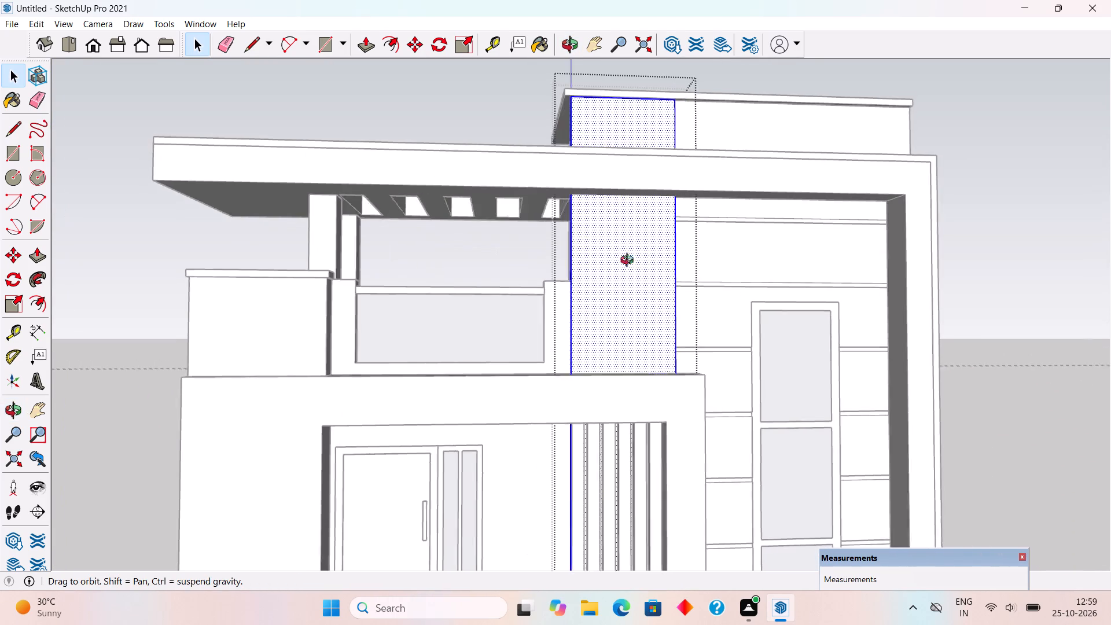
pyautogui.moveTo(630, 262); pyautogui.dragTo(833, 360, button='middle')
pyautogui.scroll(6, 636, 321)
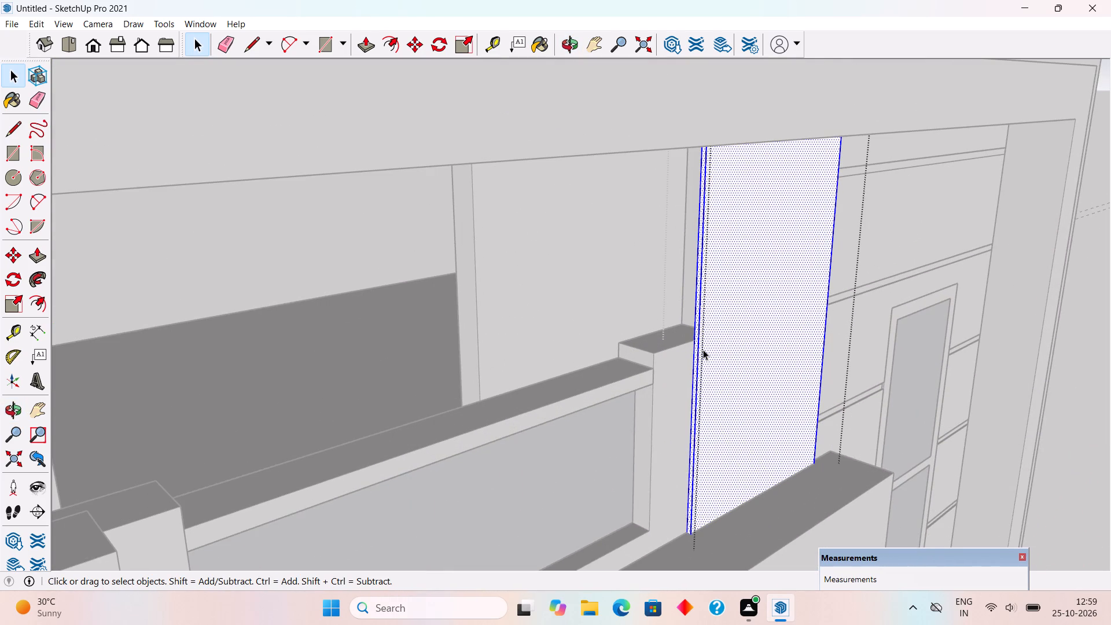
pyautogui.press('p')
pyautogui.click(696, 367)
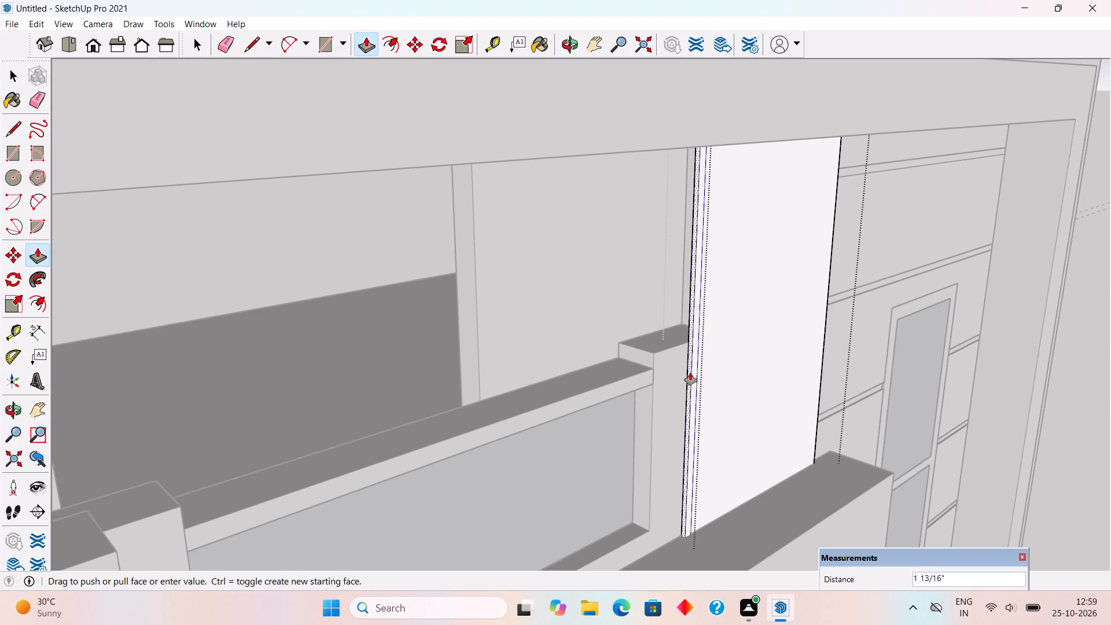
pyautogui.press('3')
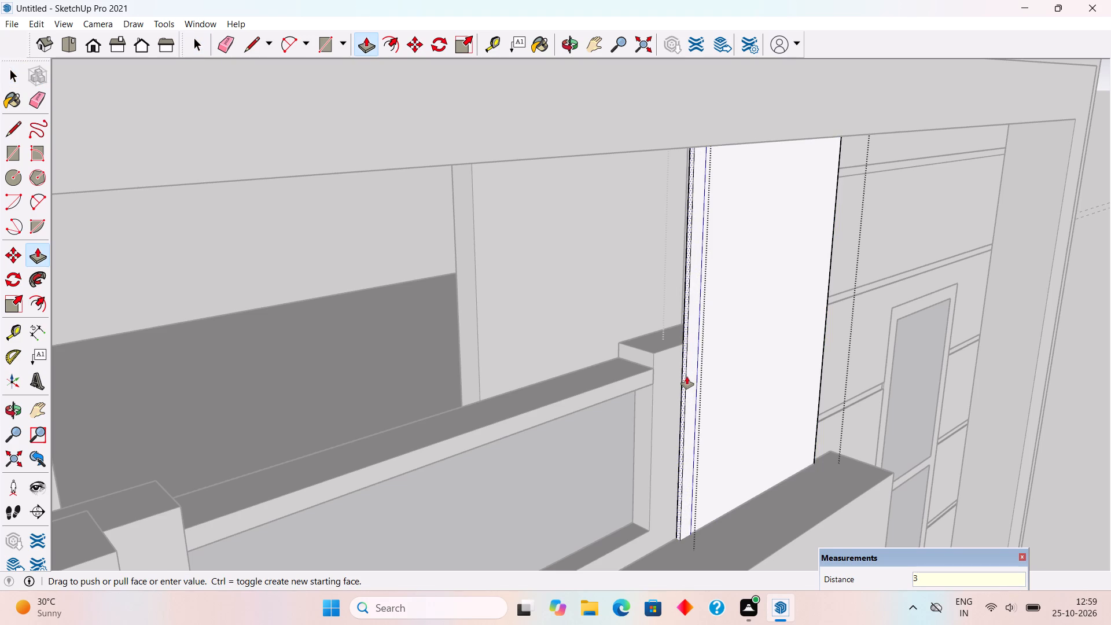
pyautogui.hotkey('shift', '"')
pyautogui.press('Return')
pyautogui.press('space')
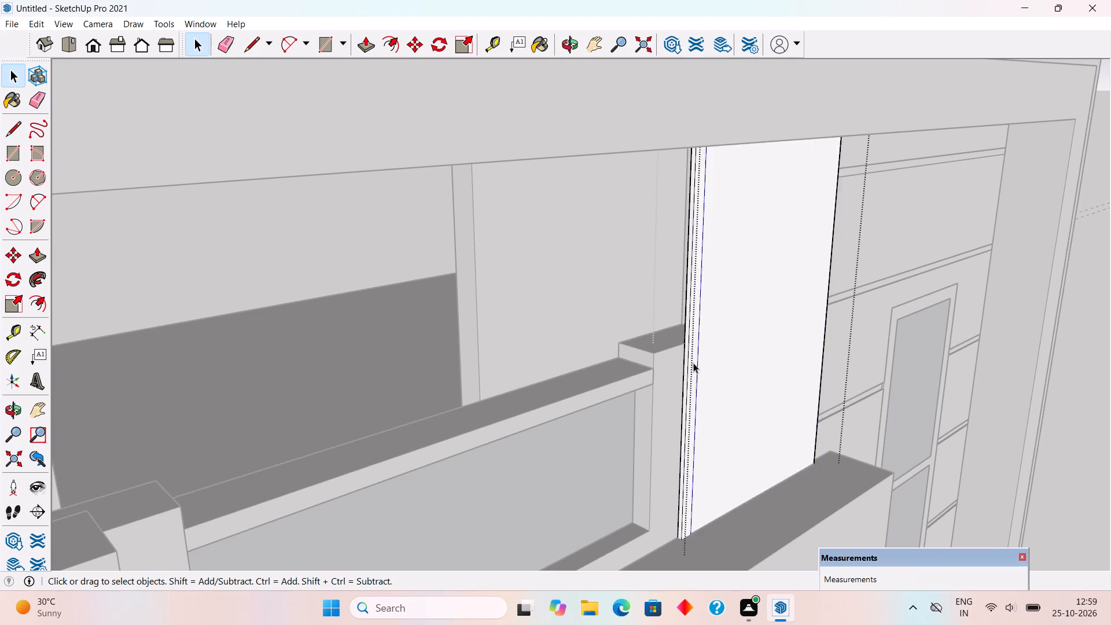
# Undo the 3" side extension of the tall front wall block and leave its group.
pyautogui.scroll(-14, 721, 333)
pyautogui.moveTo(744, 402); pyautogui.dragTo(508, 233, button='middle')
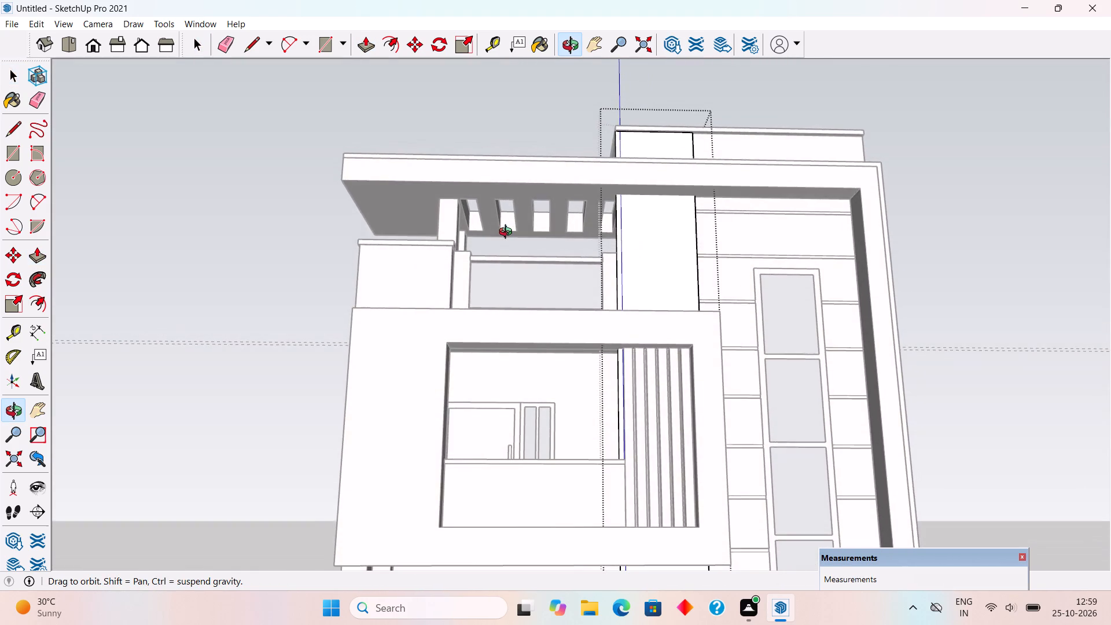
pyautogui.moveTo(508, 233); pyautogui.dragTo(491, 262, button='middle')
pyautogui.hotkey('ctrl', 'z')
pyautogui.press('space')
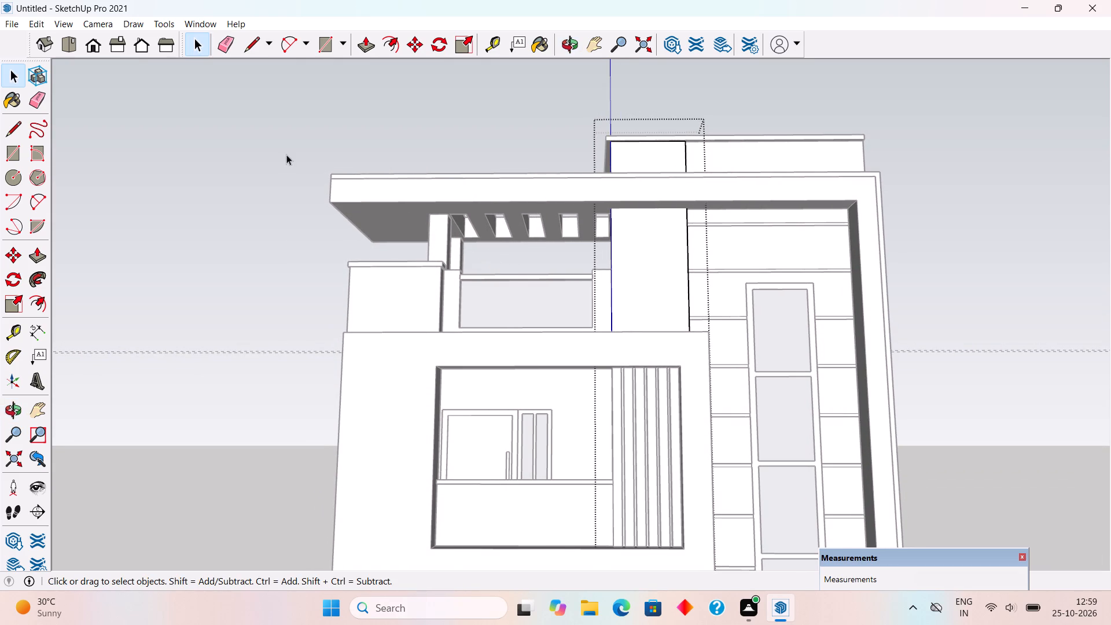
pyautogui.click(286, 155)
# Examine the whole front elevation, down to the ground-floor porch and the stepped base slabs.
pyautogui.scroll(-7, 293, 146)
pyautogui.scroll(-4, 407, 187)
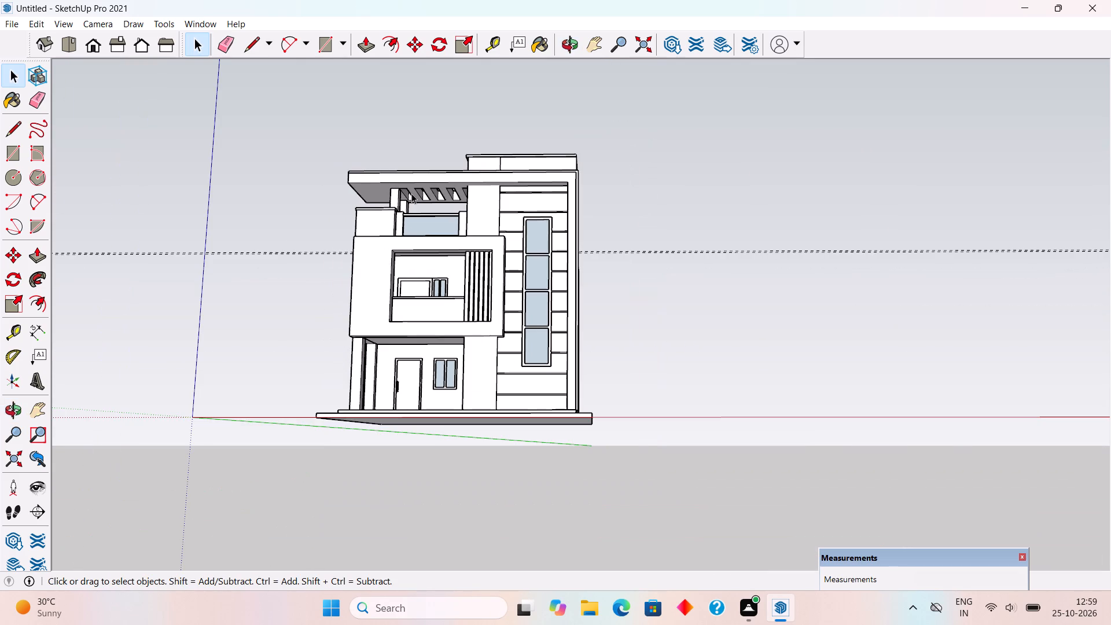
pyautogui.moveTo(476, 259); pyautogui.dragTo(477, 262, button='middle')
pyautogui.moveTo(477, 262); pyautogui.dragTo(532, 359, button='middle')
pyautogui.scroll(7, 349, 451)
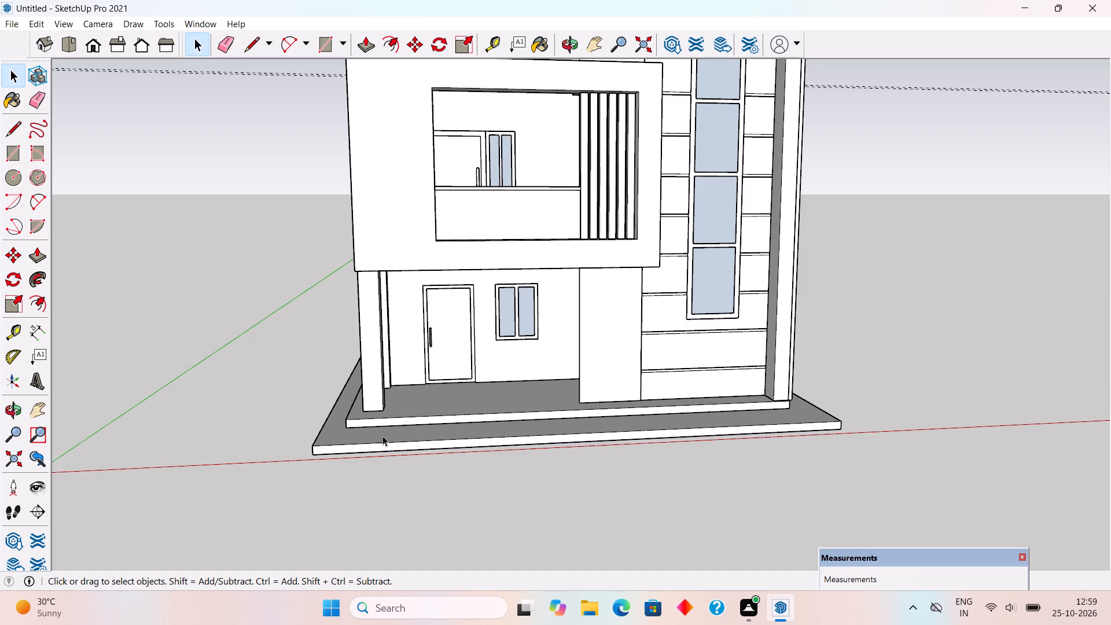
pyautogui.moveTo(517, 394); pyautogui.dragTo(546, 483, button='middle')
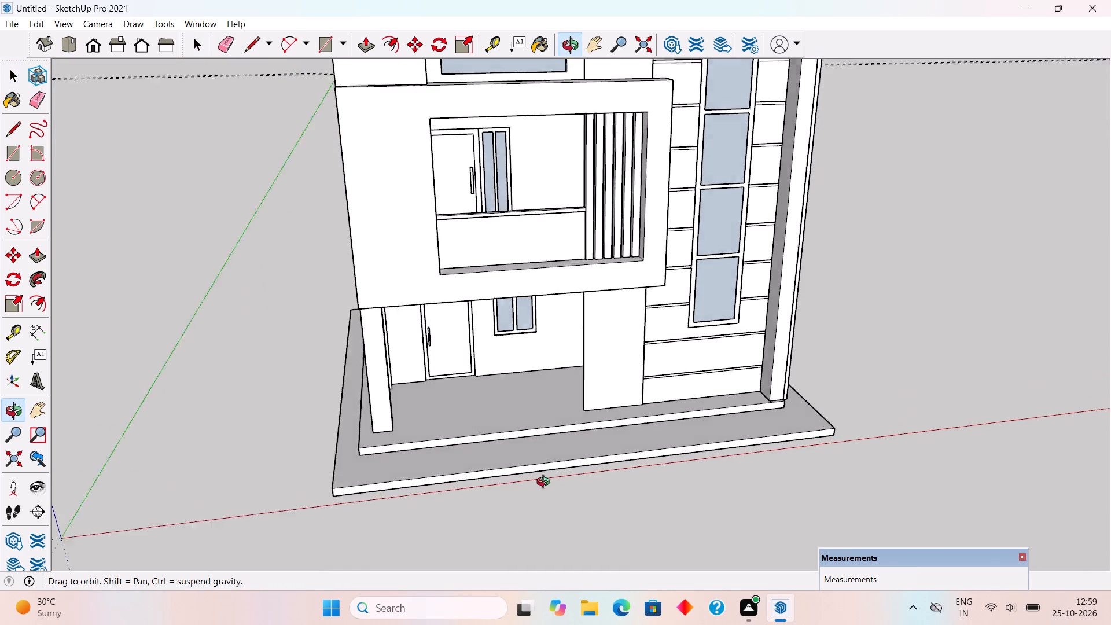
pyautogui.moveTo(546, 483); pyautogui.dragTo(551, 496, button='middle')
pyautogui.moveTo(584, 407); pyautogui.dragTo(555, 402, button='middle')
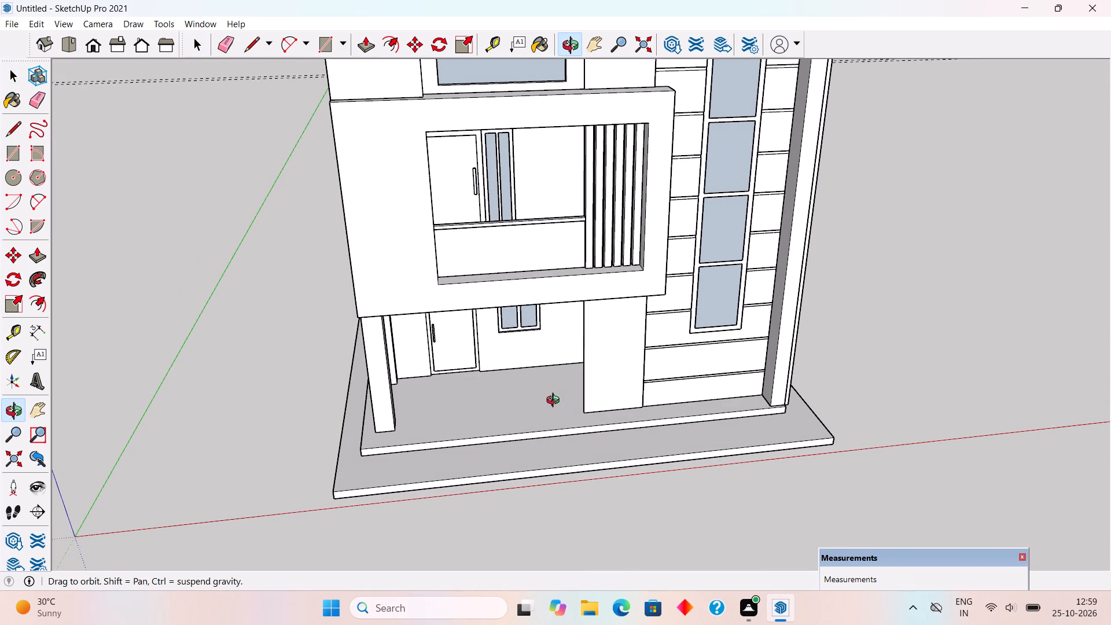
pyautogui.moveTo(555, 402); pyautogui.dragTo(558, 420, button='middle')
pyautogui.moveTo(417, 429); pyautogui.dragTo(363, 432, button='middle')
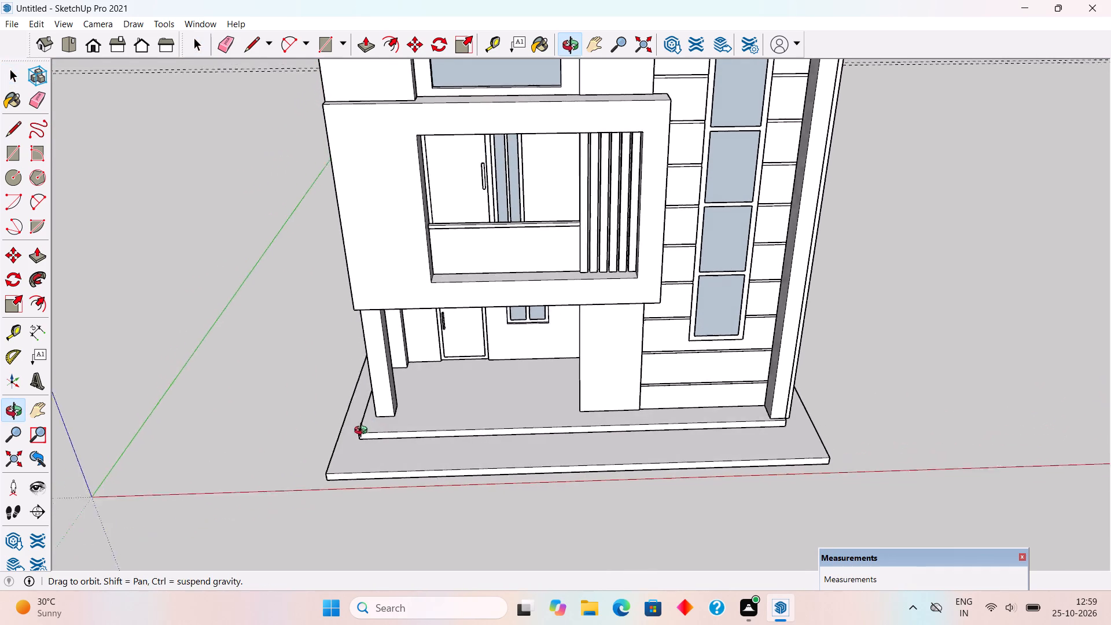
pyautogui.moveTo(363, 432); pyautogui.dragTo(346, 437, button='middle')
# Pull the upper base slab's front face outward by about 3' 2", inside its group, and leave the group.
pyautogui.scroll(3, 428, 396)
pyautogui.tripleClick(458, 442)
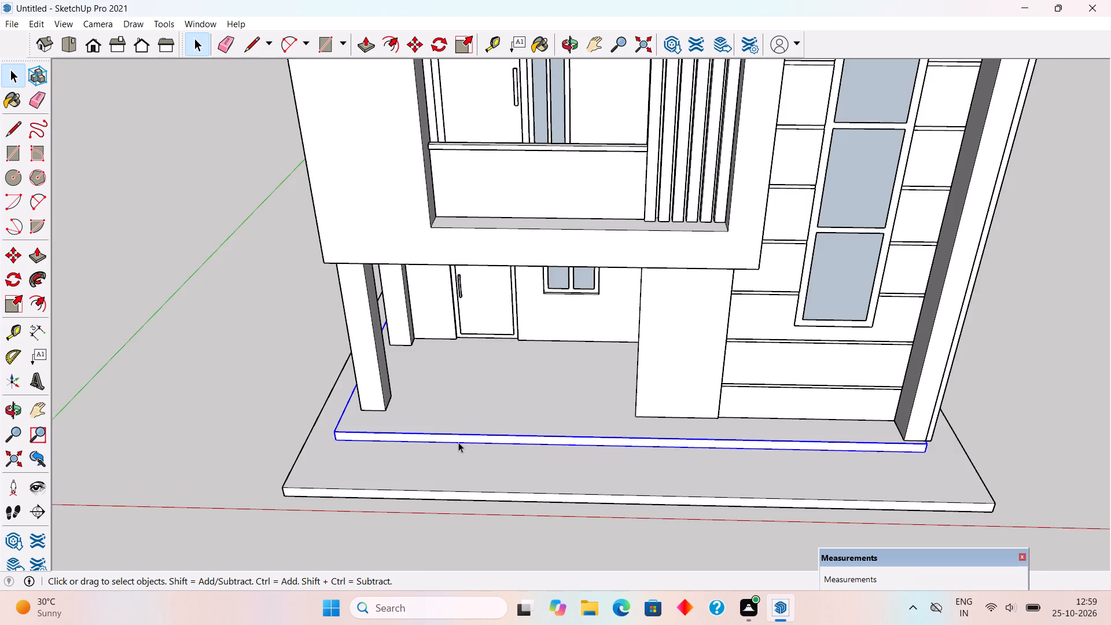
pyautogui.press('p')
pyautogui.click(465, 436)
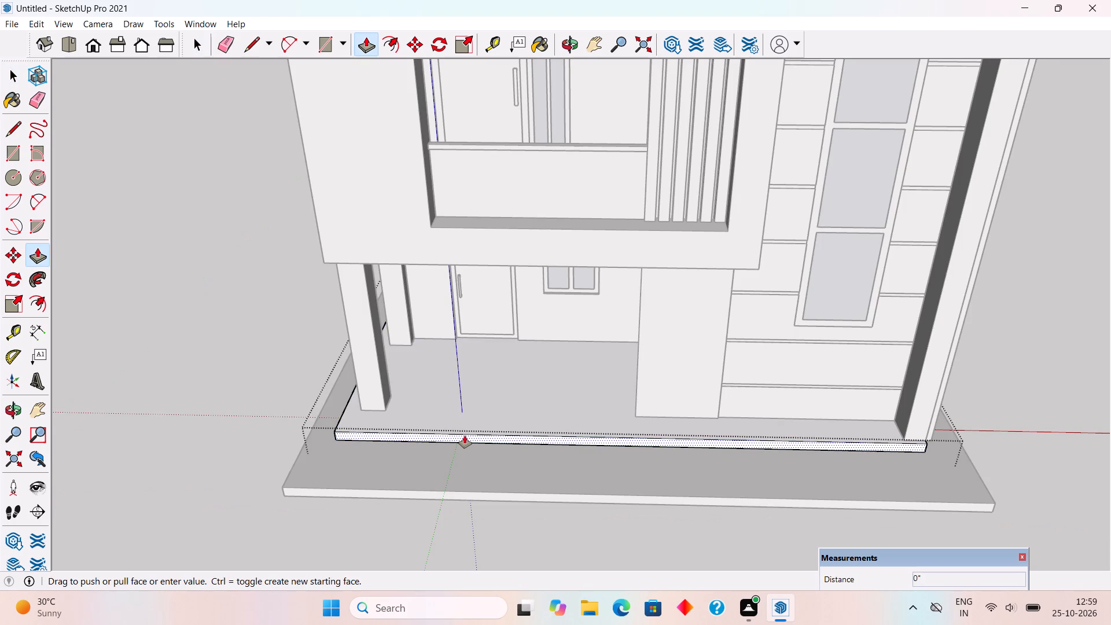
pyautogui.click(474, 485)
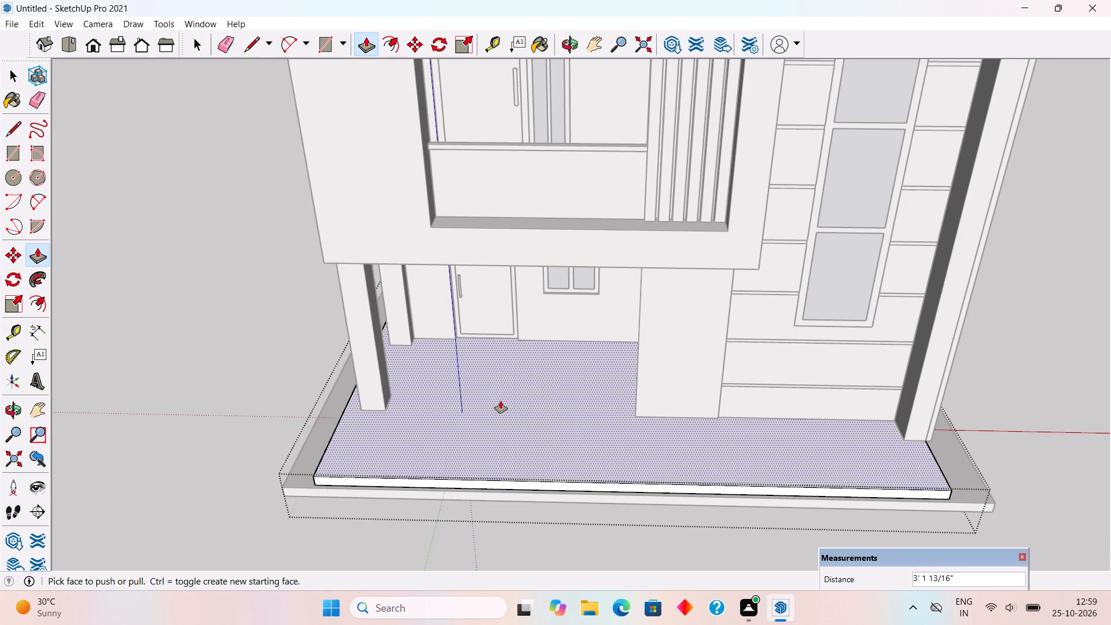
pyautogui.press('space')
pyautogui.click(278, 402)
# Place a guide line along the bottom front edge of the tall front wall block, running across the porch slab.
pyautogui.moveTo(397, 396); pyautogui.dragTo(436, 406, button='middle')
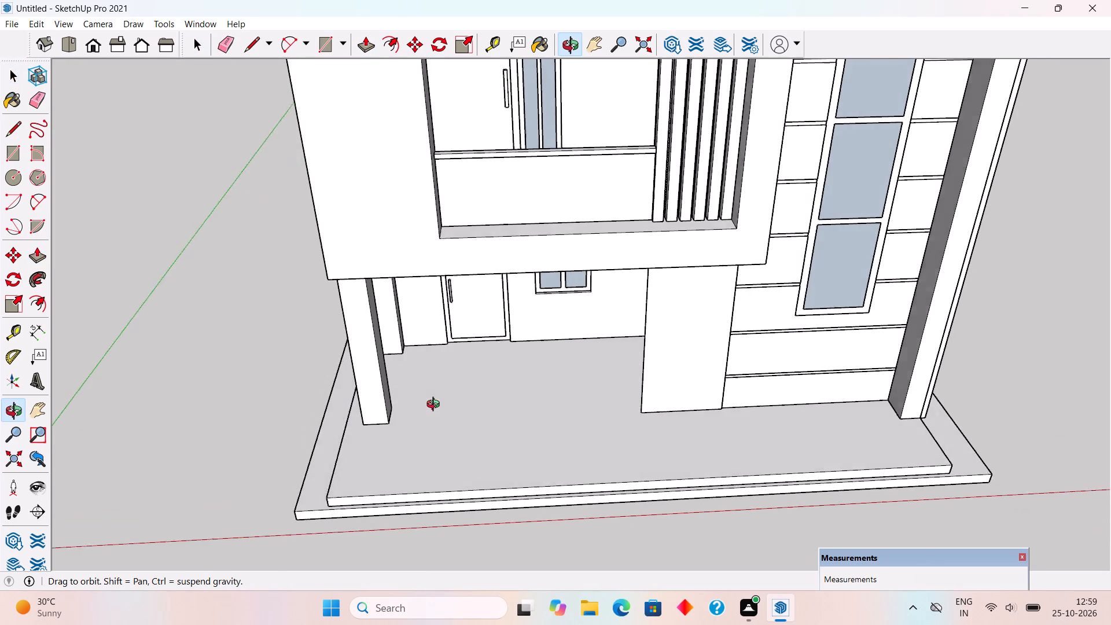
pyautogui.moveTo(436, 406); pyautogui.dragTo(690, 474, button='middle')
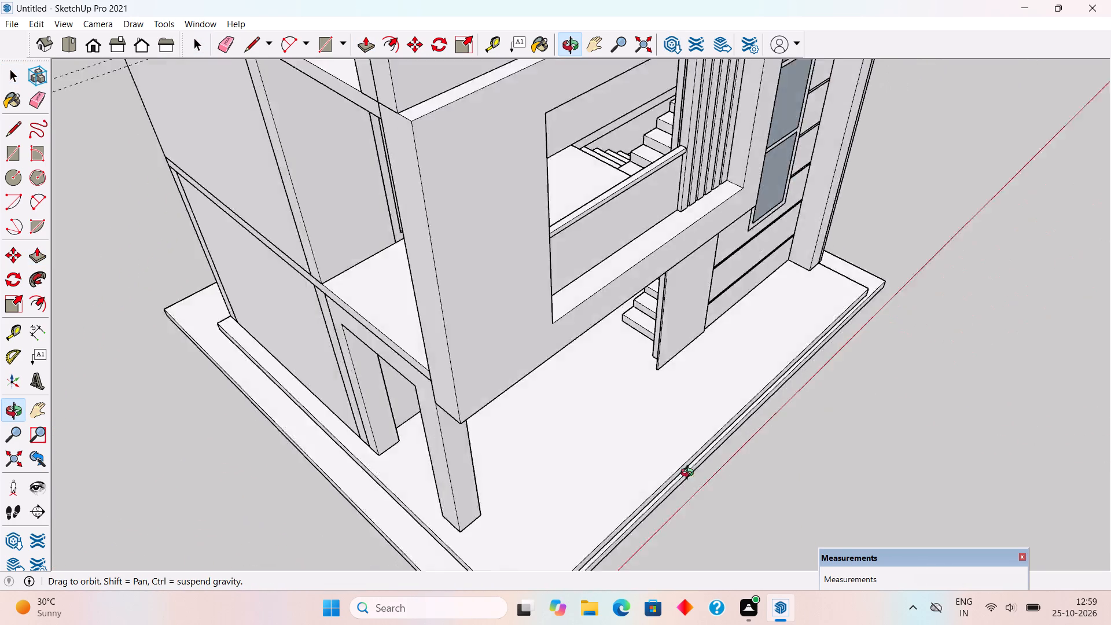
pyautogui.moveTo(690, 474); pyautogui.dragTo(778, 424, button='middle')
pyautogui.scroll(3, 775, 245)
pyautogui.scroll(6, 740, 277)
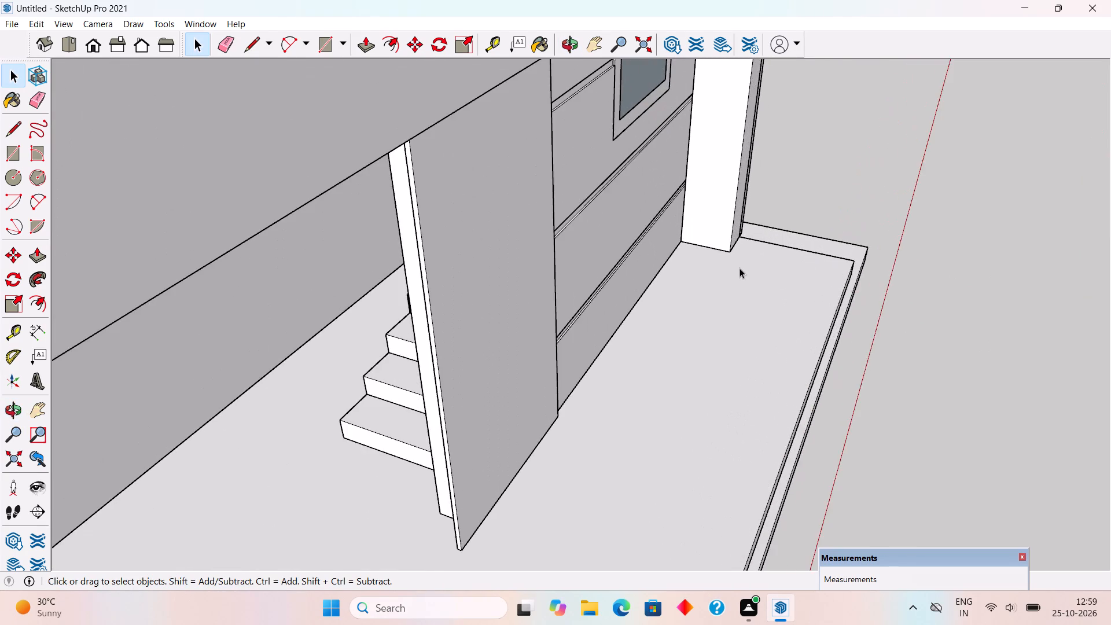
pyautogui.moveTo(740, 268); pyautogui.dragTo(644, 311, button='middle')
pyautogui.press('t')
pyautogui.scroll(4, 744, 280)
pyautogui.doubleClick(744, 280)
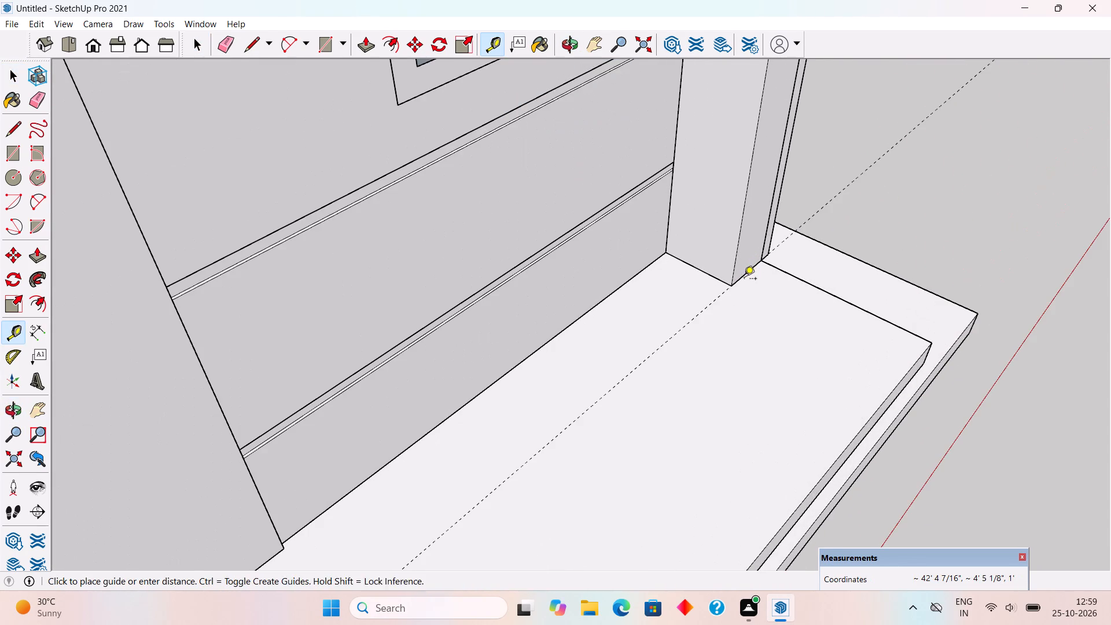
# Add a parallel guide 1' 6" back through the front porch column's front edge, and a guide along the column's inner side.
pyautogui.scroll(-16, 744, 279)
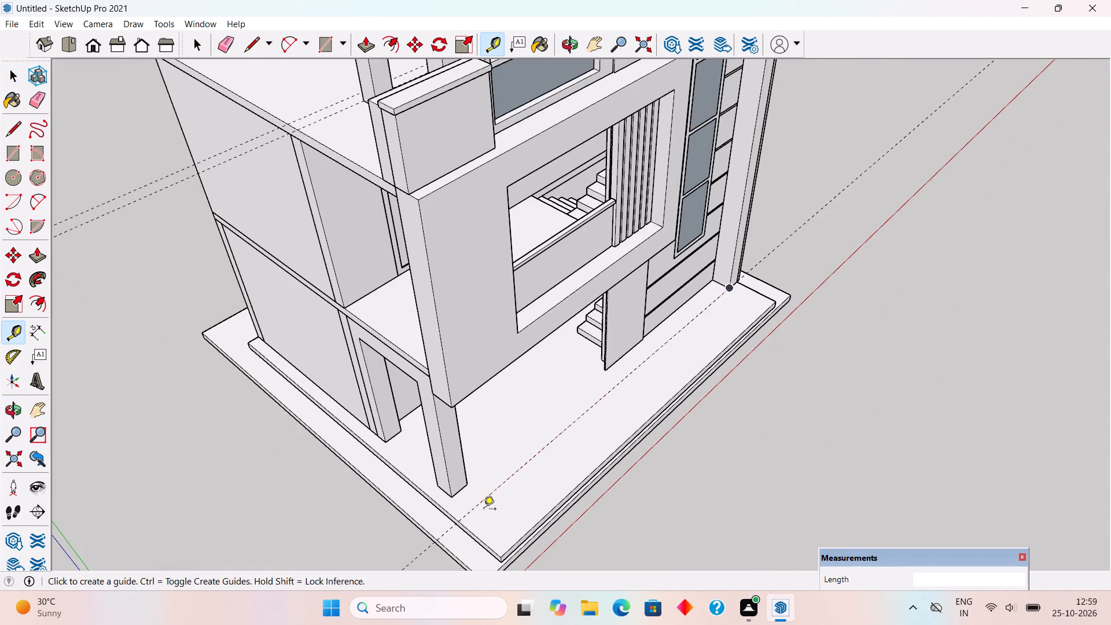
pyautogui.click(484, 501)
pyautogui.scroll(4, 466, 462)
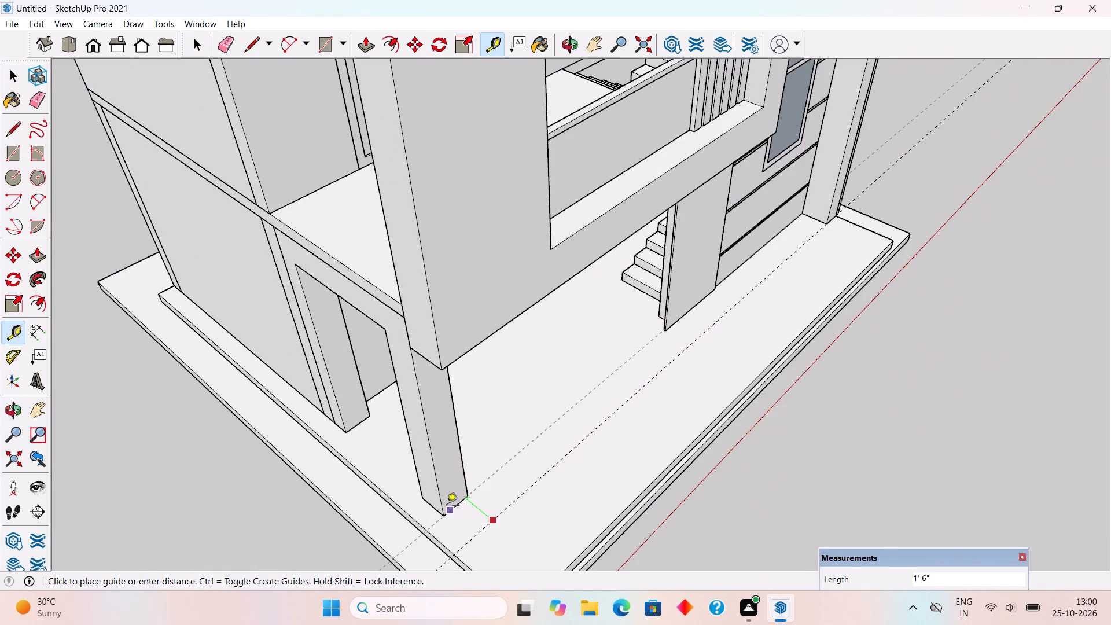
pyautogui.click(447, 506)
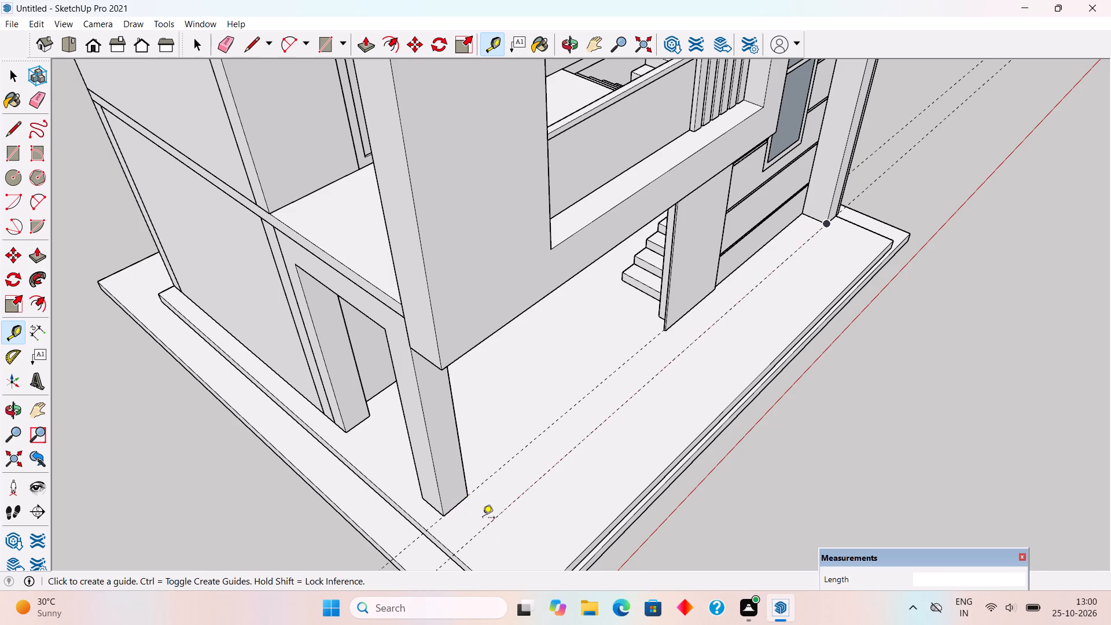
pyautogui.moveTo(450, 472); pyautogui.dragTo(104, 416, button='middle')
pyautogui.scroll(5, 400, 365)
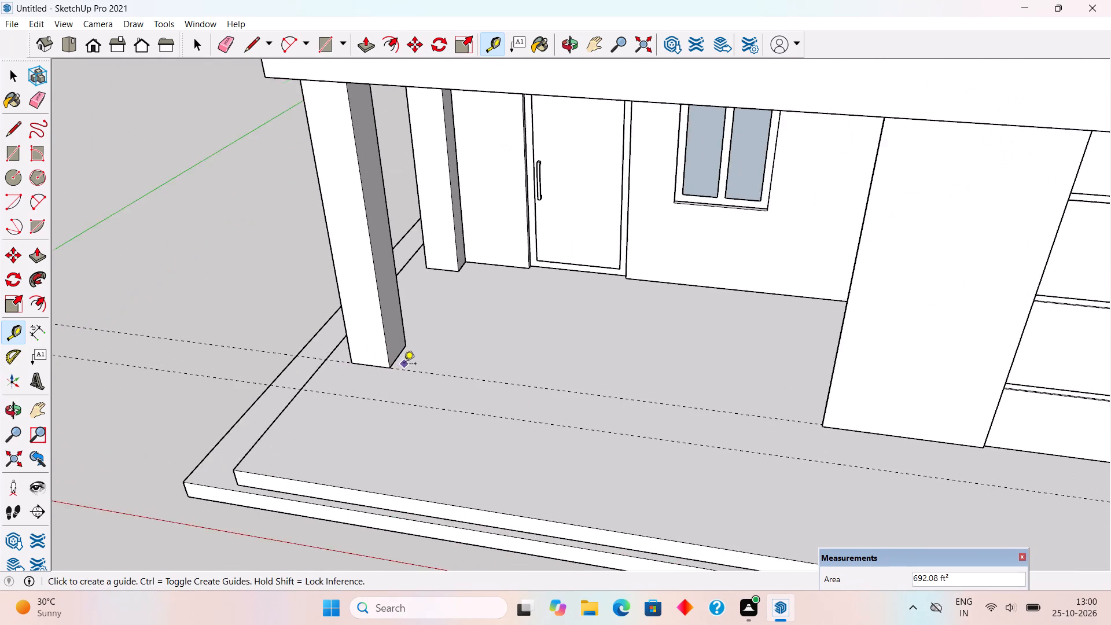
pyautogui.doubleClick(404, 354)
# Draw a rectangle about 2' by 1' 6" between the guides in front of the porch column, out to the slab's side edge.
pyautogui.moveTo(430, 459); pyautogui.dragTo(549, 484, button='middle')
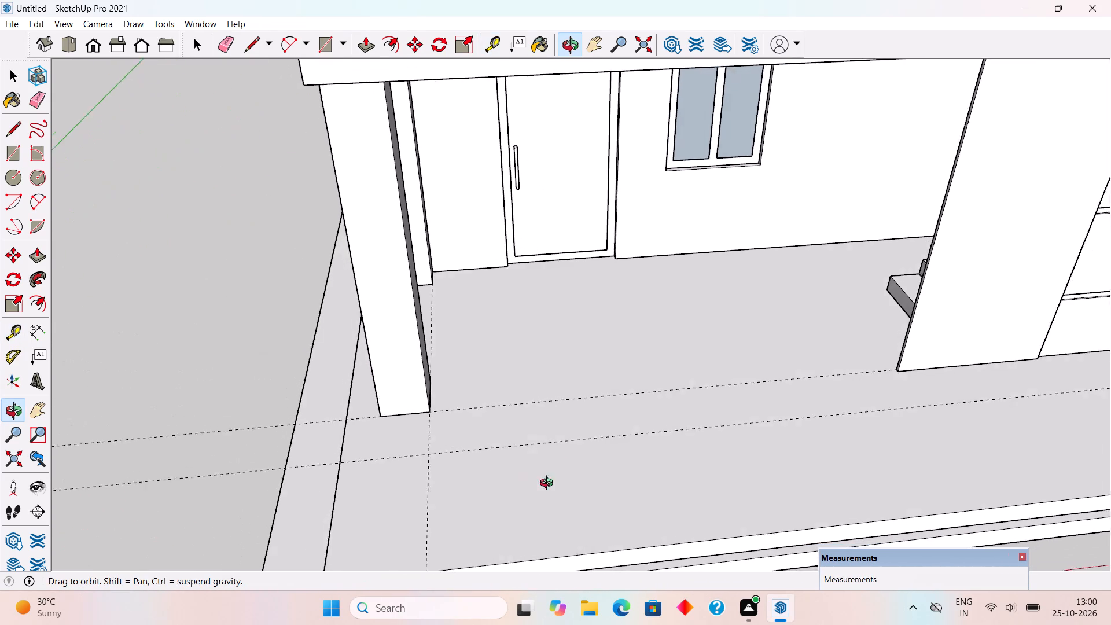
pyautogui.moveTo(549, 484); pyautogui.dragTo(560, 501, button='middle')
pyautogui.press('r')
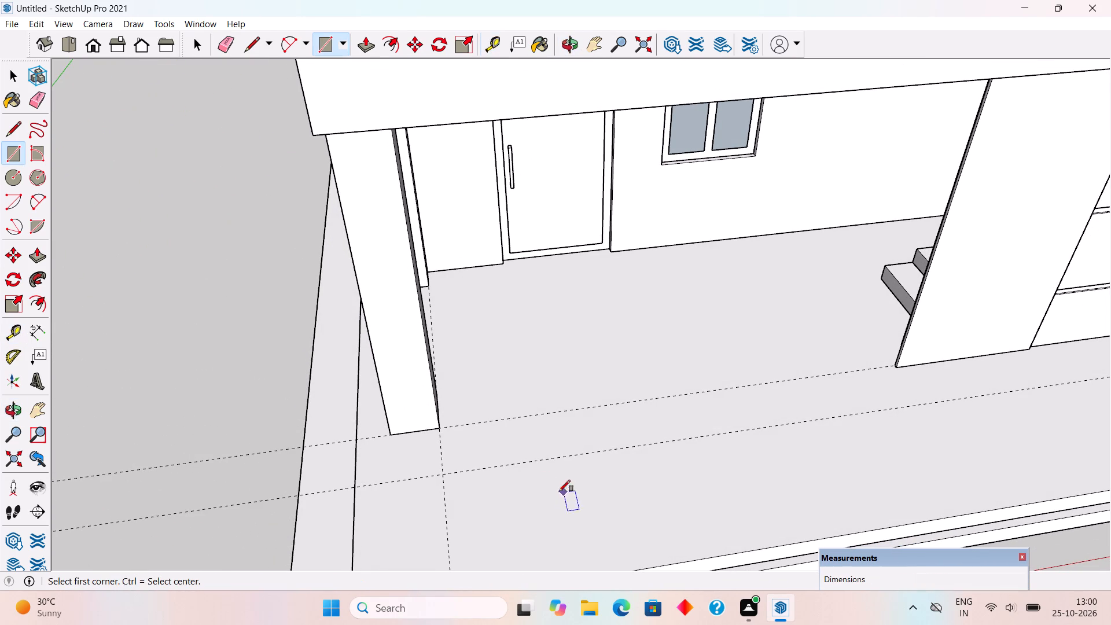
pyautogui.click(442, 473)
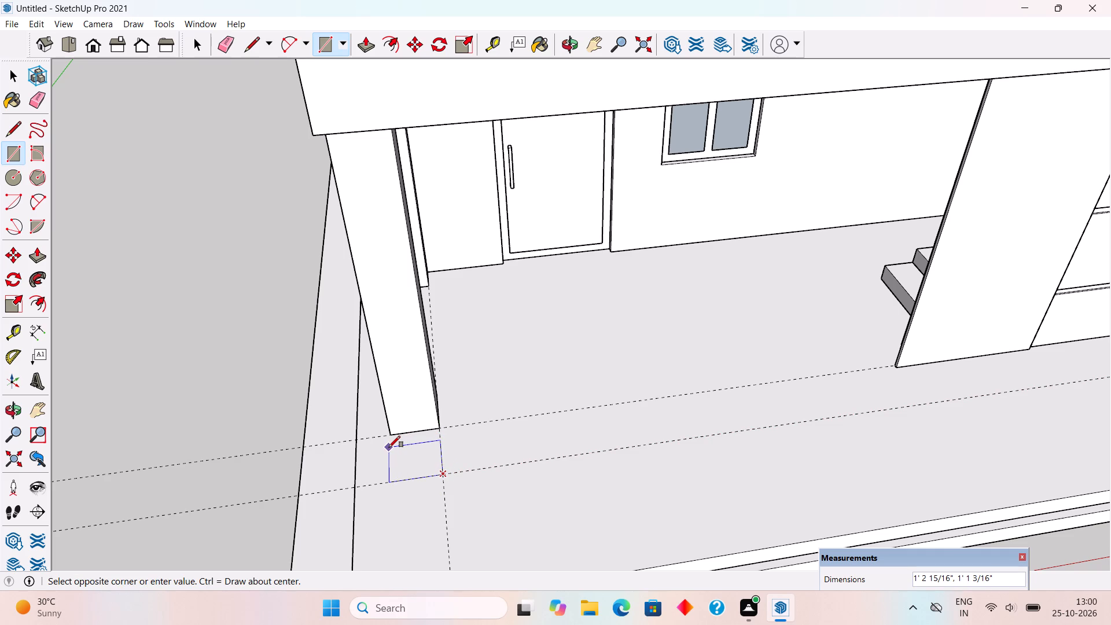
pyautogui.click(356, 441)
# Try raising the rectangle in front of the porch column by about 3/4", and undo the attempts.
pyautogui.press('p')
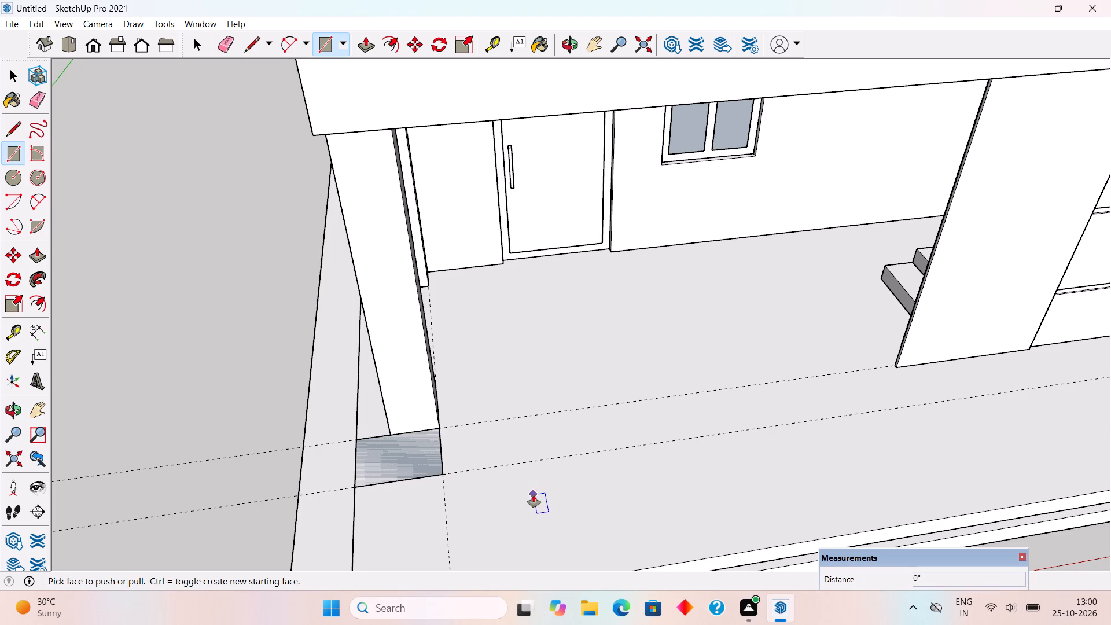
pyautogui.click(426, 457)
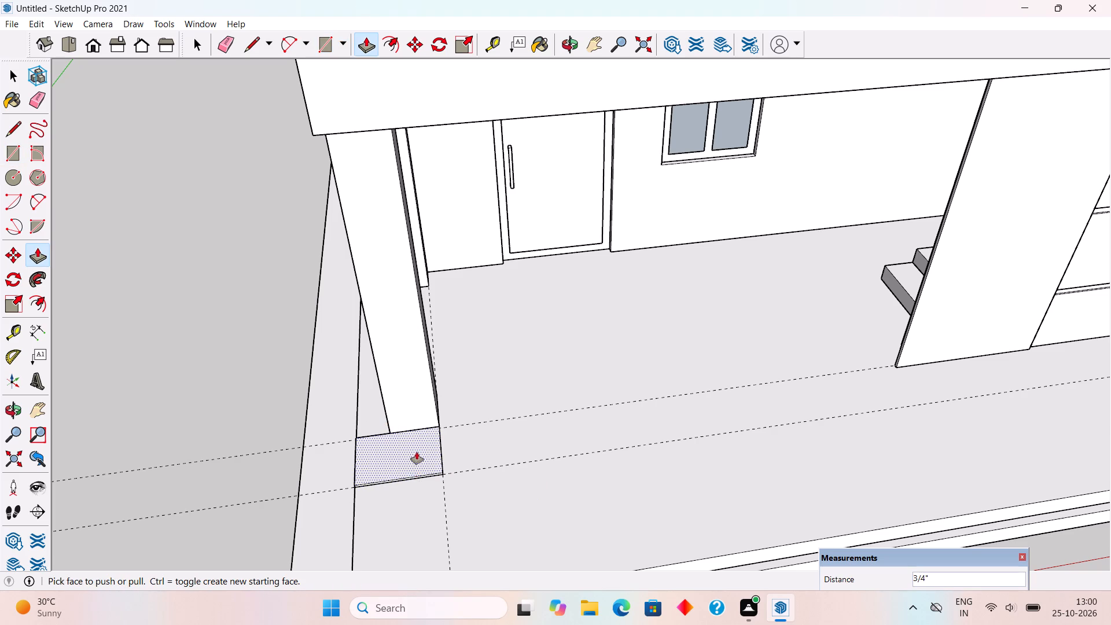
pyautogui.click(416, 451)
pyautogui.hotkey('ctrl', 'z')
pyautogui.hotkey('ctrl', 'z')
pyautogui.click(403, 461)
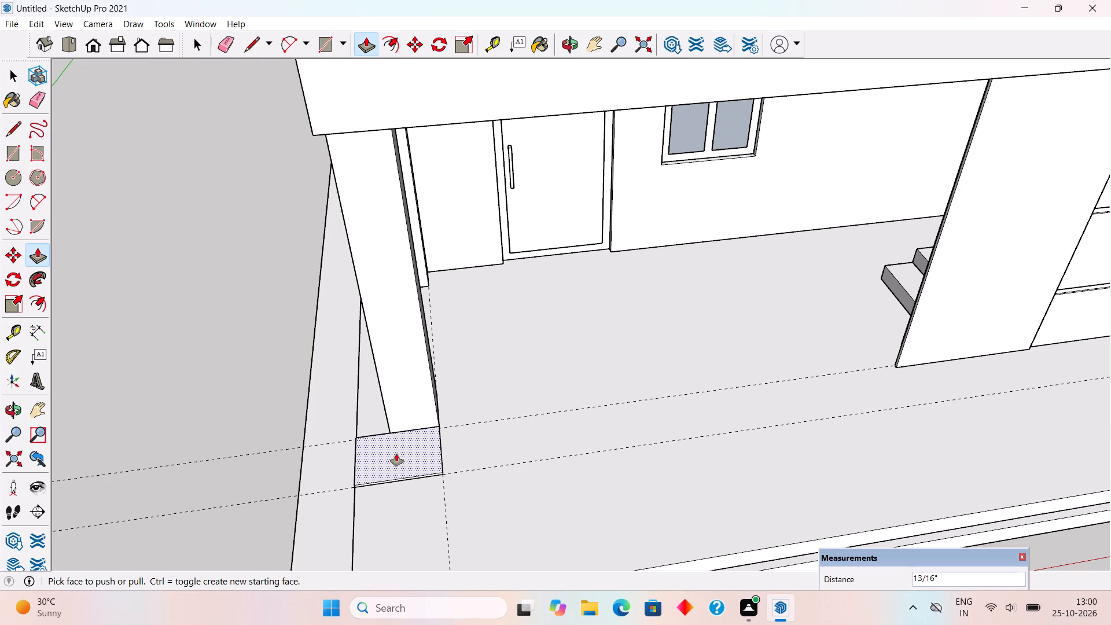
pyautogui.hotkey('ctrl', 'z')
# Pull the rectangle in front of the porch column upward into a vertical block.
pyautogui.click(391, 466)
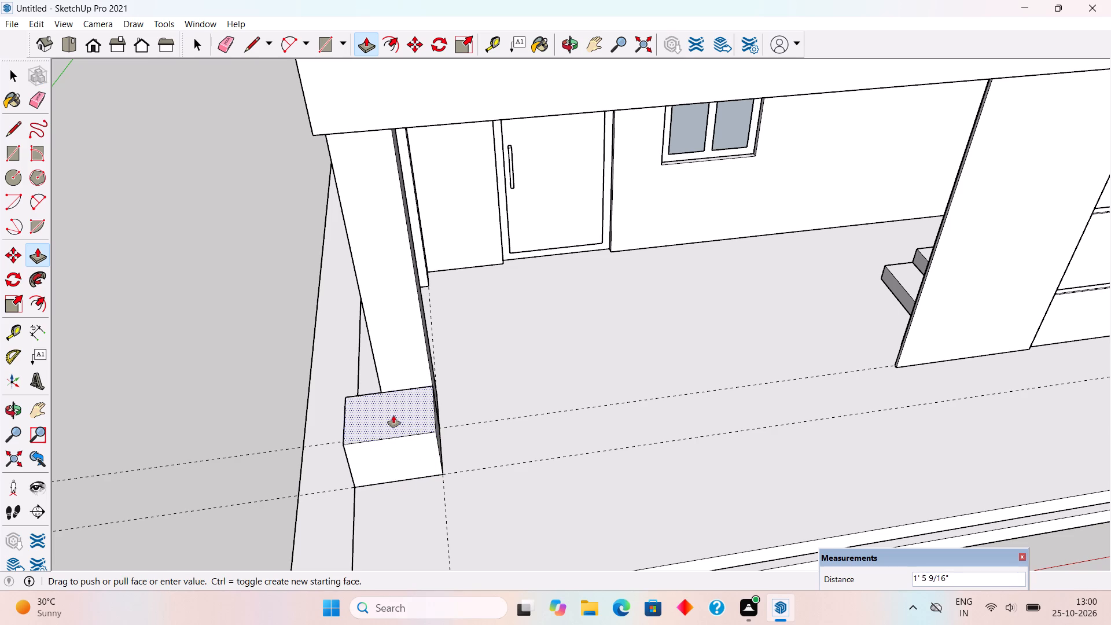
pyautogui.moveTo(393, 319); pyautogui.dragTo(389, 174, button='middle')
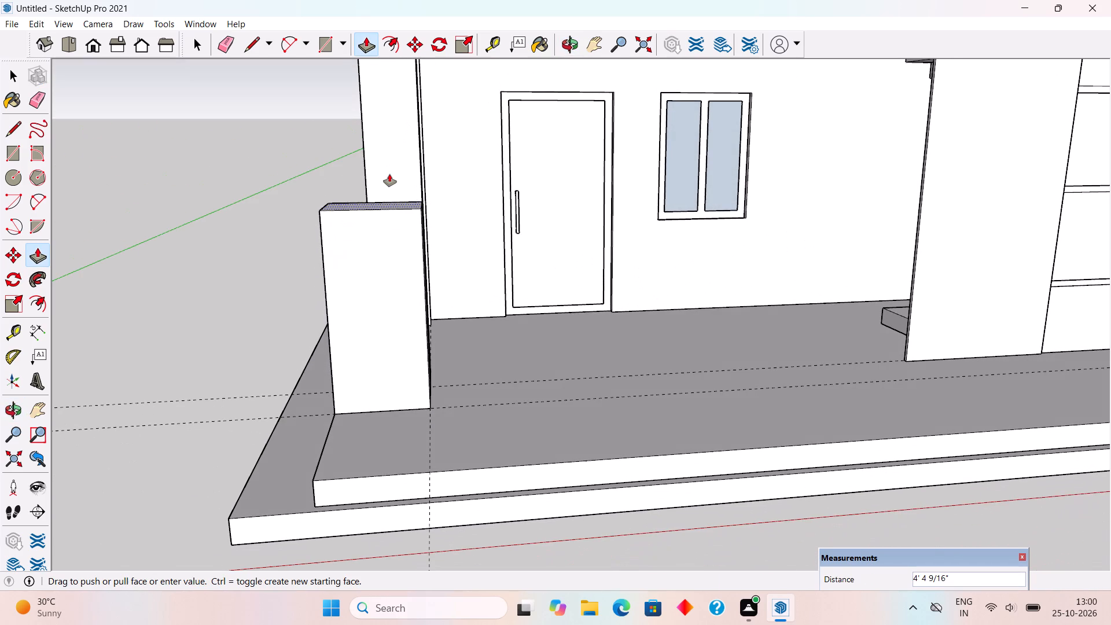
pyautogui.scroll(-2, 396, 197)
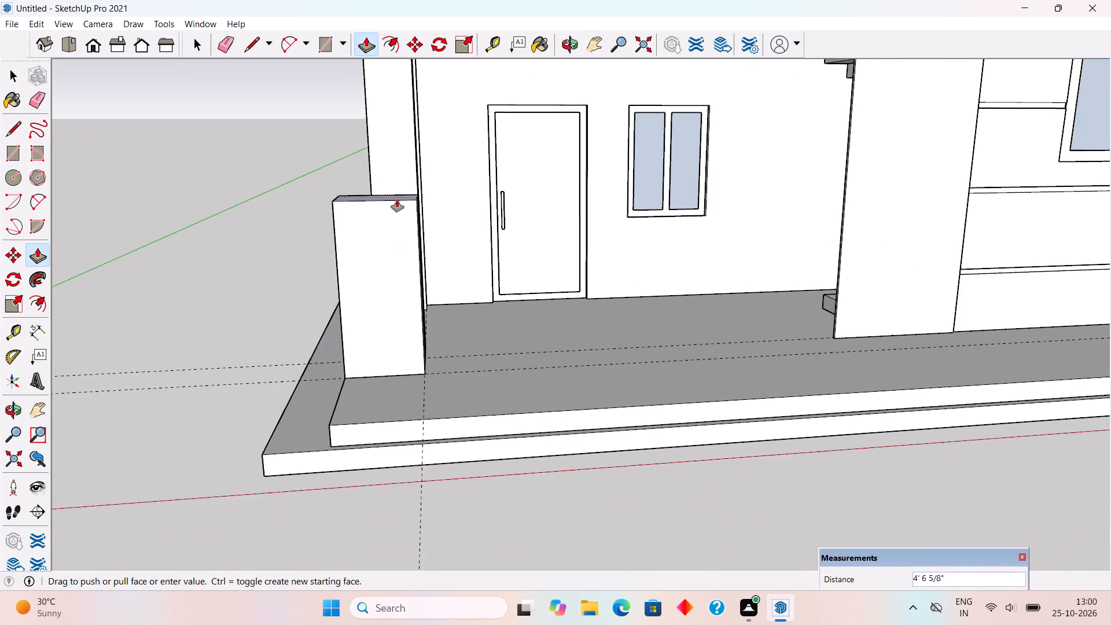
pyautogui.scroll(-6, 397, 200)
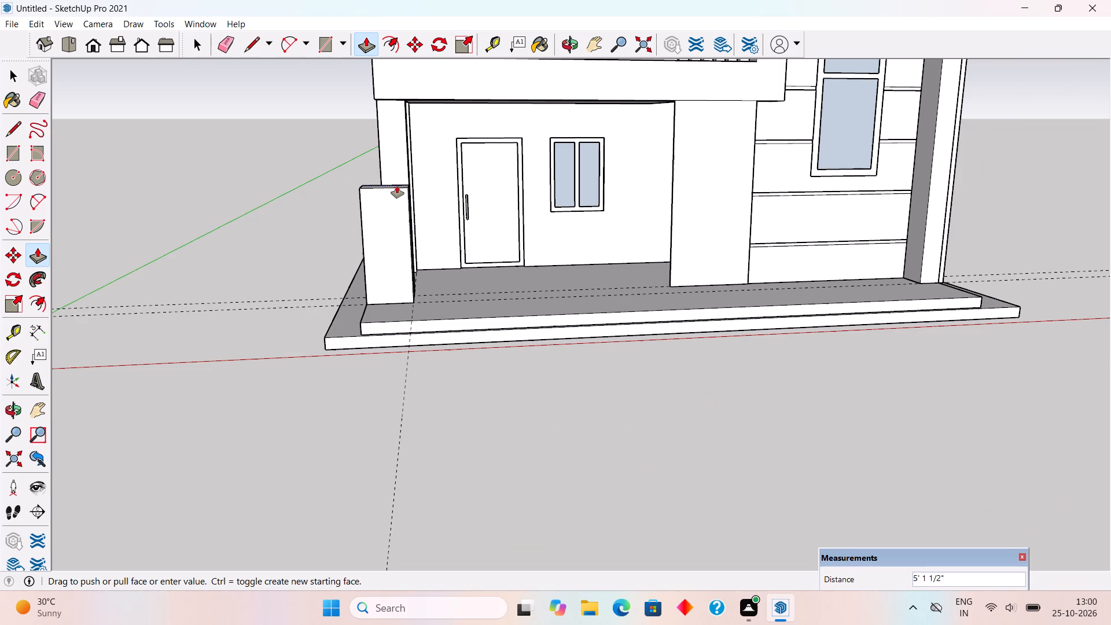
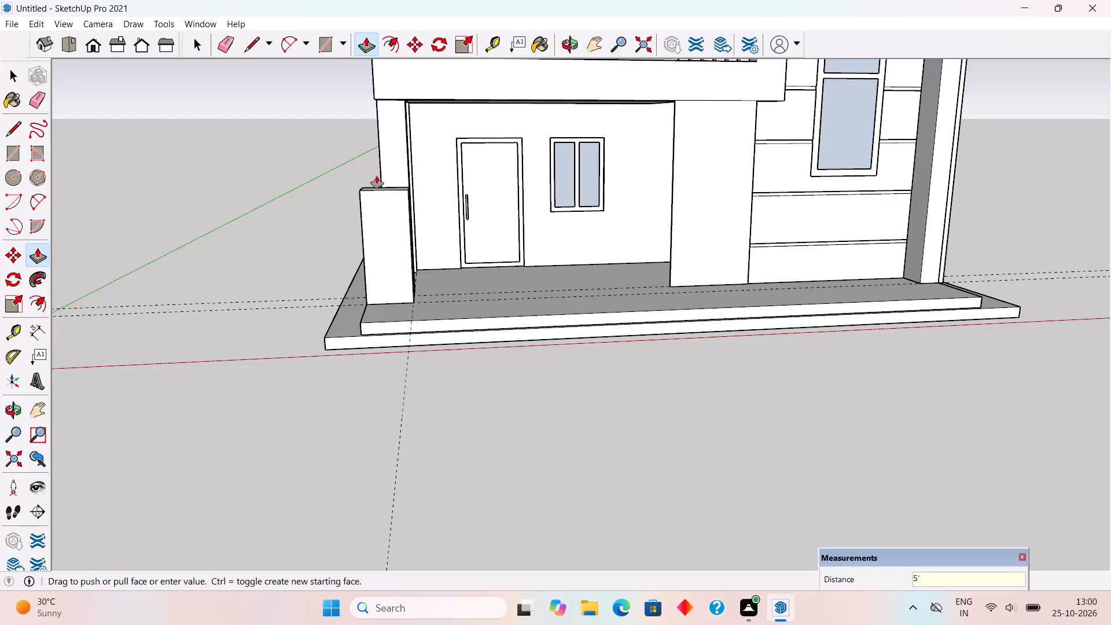
# Make a group from the vertical block in front of the porch column.
pyautogui.press('space')
pyautogui.tripleClick(378, 243)
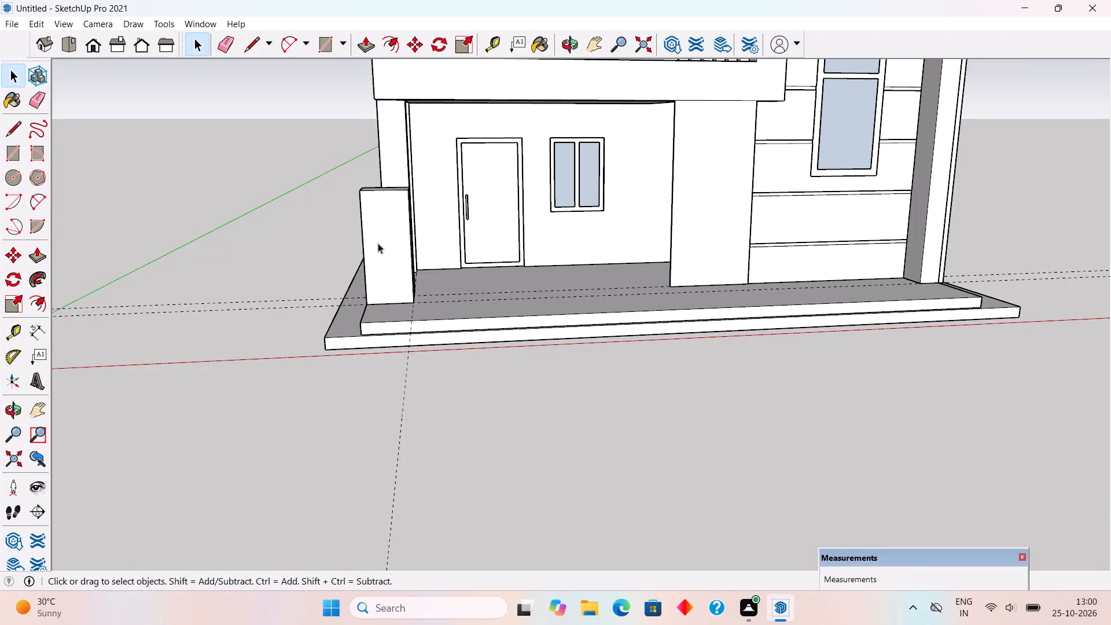
pyautogui.rightClick(378, 243)
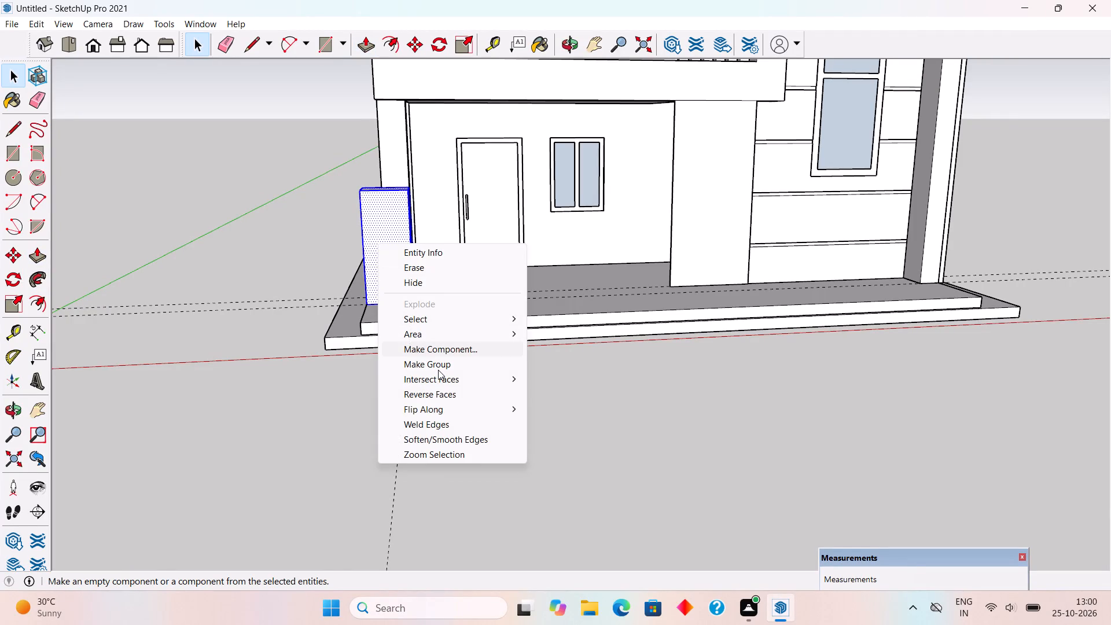
pyautogui.click(438, 370)
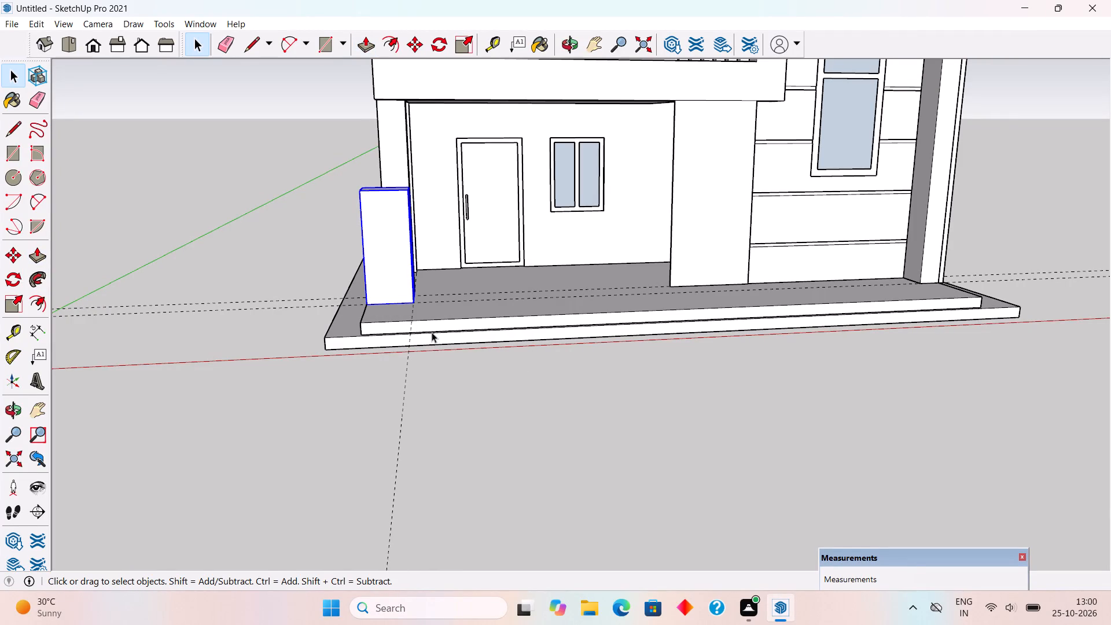
# Add a parallel guide on the porch floor 11' from the guide along the column's inner side, towards the wide wall column.
pyautogui.scroll(-1, 432, 336)
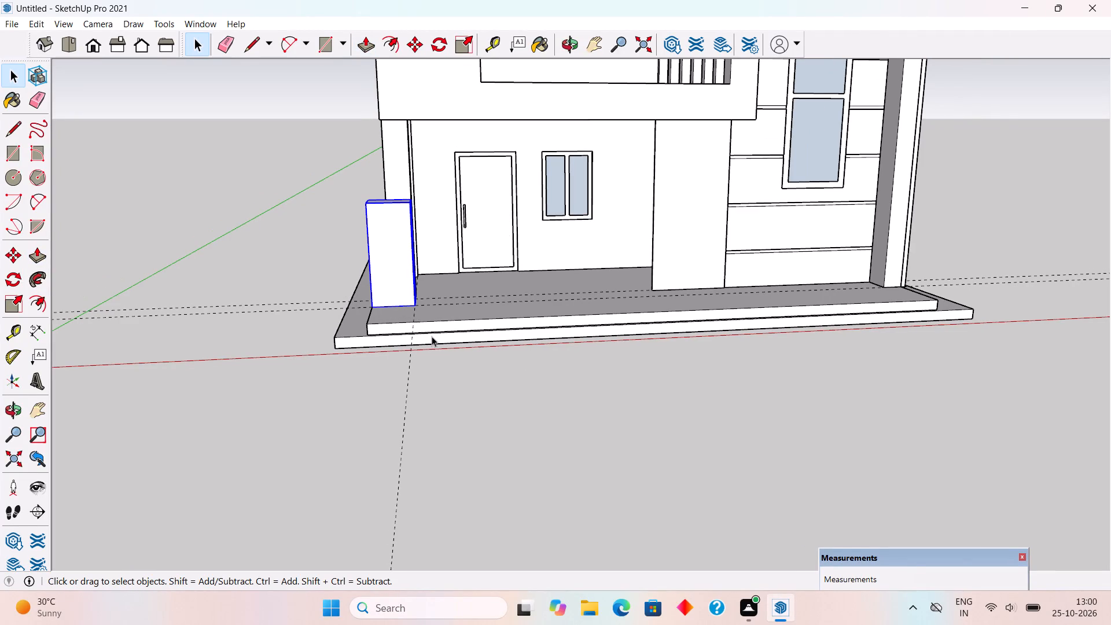
pyautogui.scroll(-1, 499, 390)
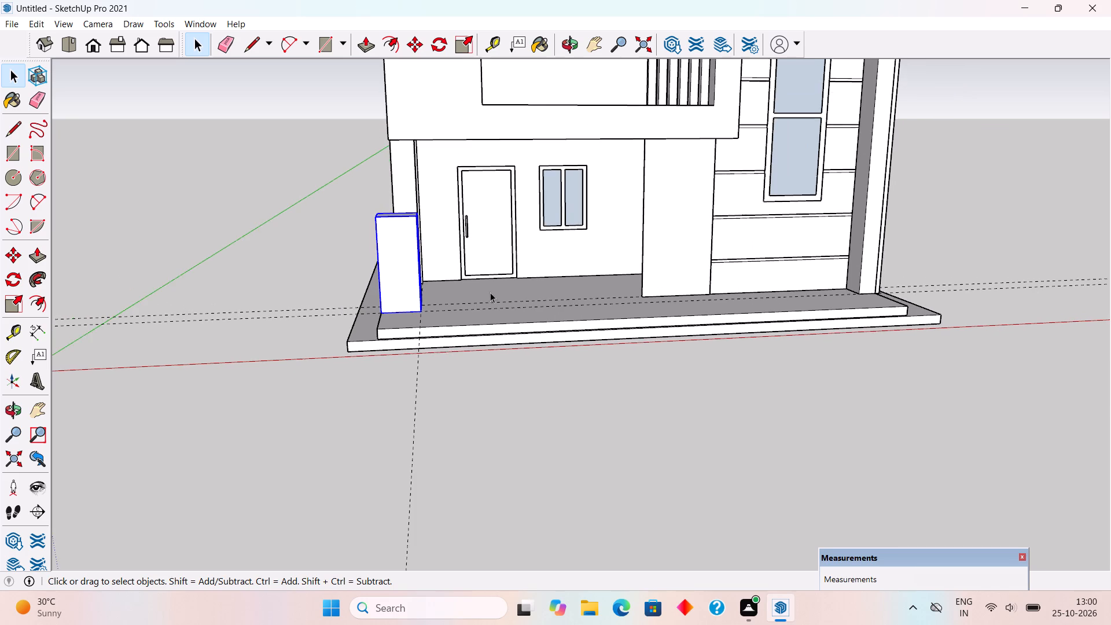
pyautogui.moveTo(490, 292); pyautogui.dragTo(419, 380, button='middle')
pyautogui.moveTo(434, 305); pyautogui.dragTo(462, 291, button='middle')
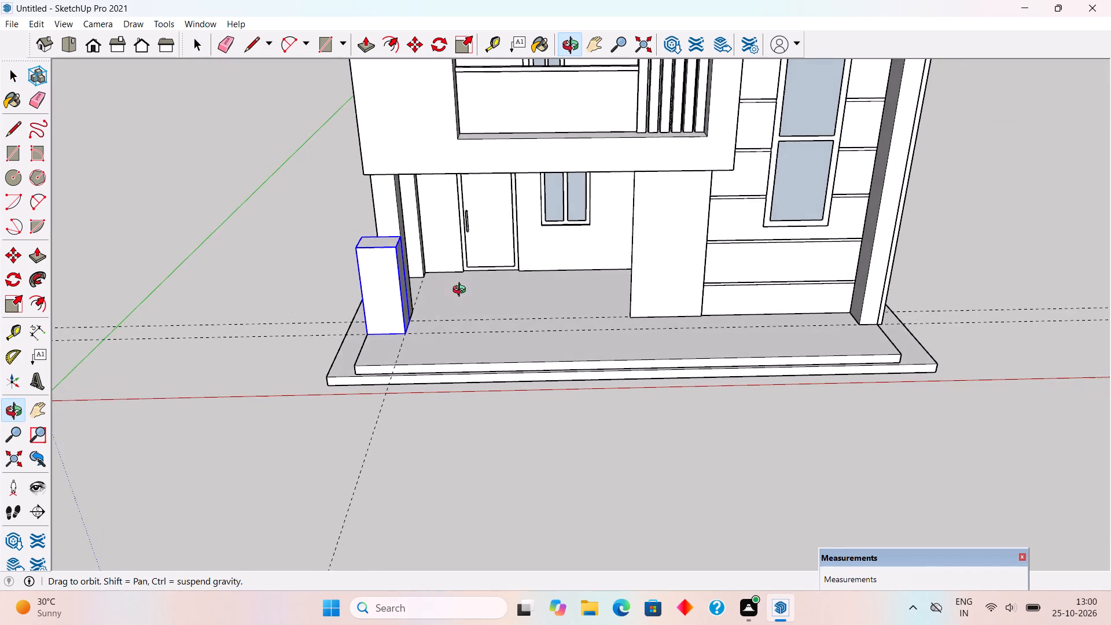
pyautogui.moveTo(462, 291); pyautogui.dragTo(289, 357, button='middle')
pyautogui.scroll(6, 727, 297)
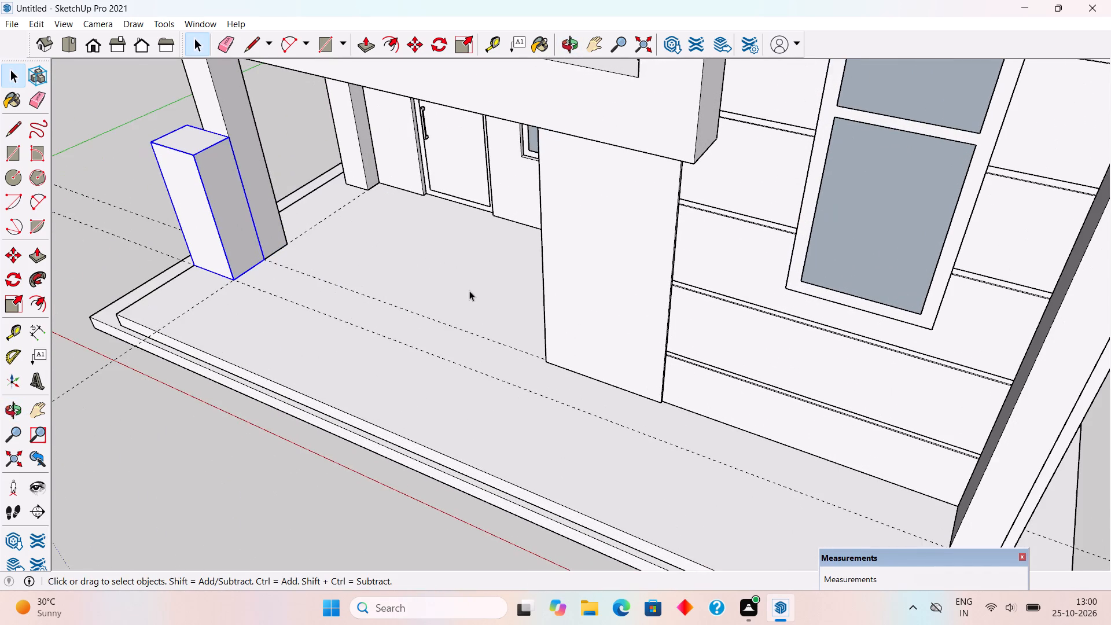
pyautogui.moveTo(467, 291); pyautogui.dragTo(533, 325, button='middle')
pyautogui.press('t')
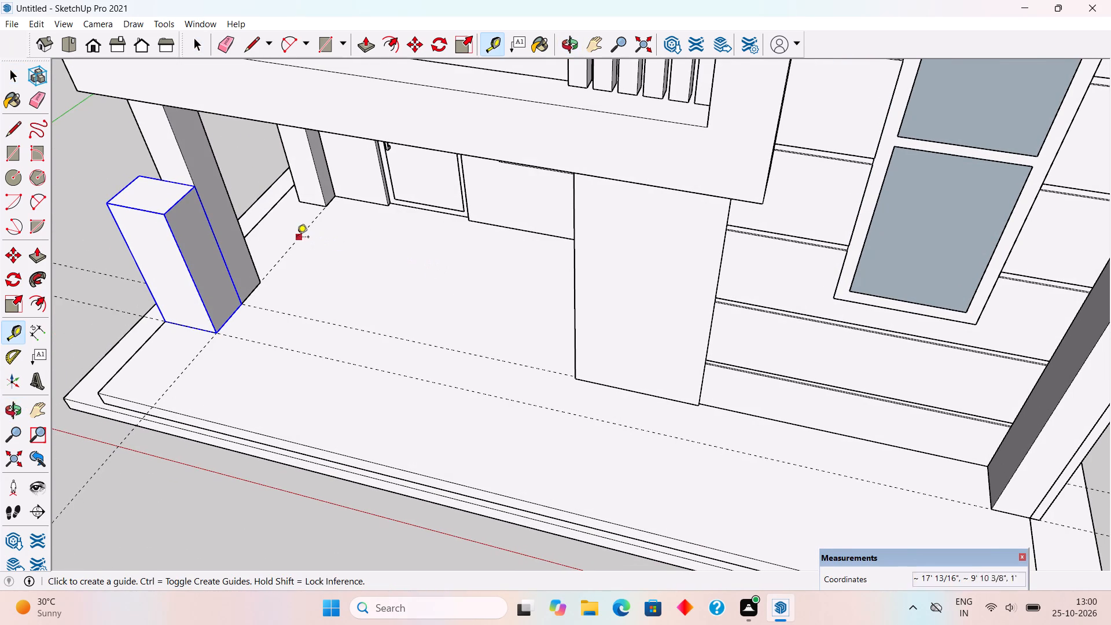
pyautogui.moveTo(289, 244); pyautogui.dragTo(303, 262)
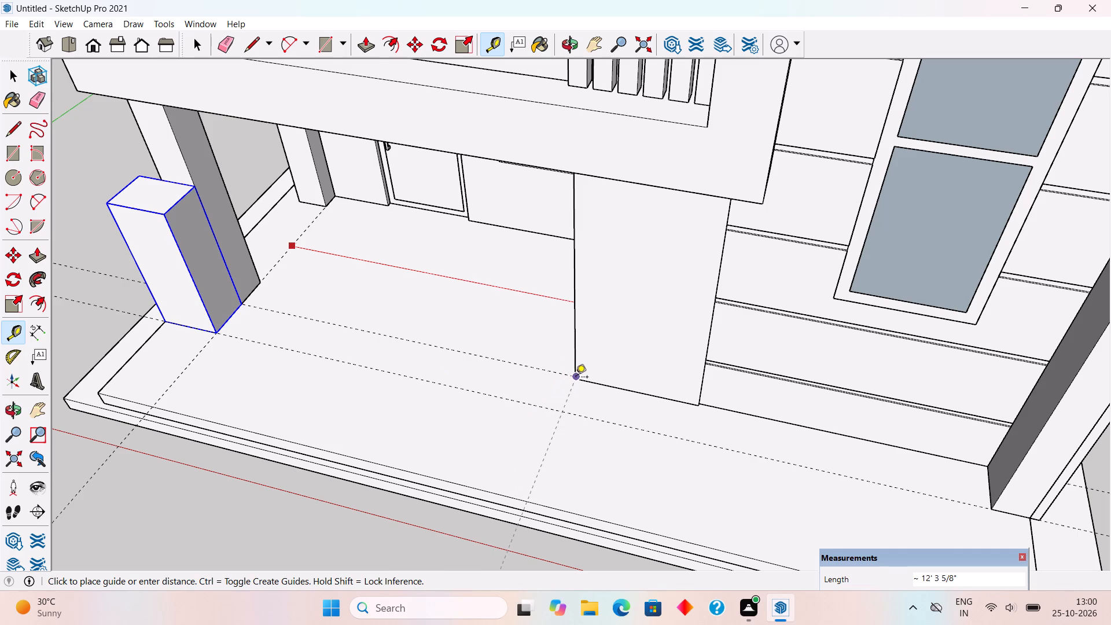
pyautogui.write("11'")
pyautogui.press('Return')
pyautogui.press('space')
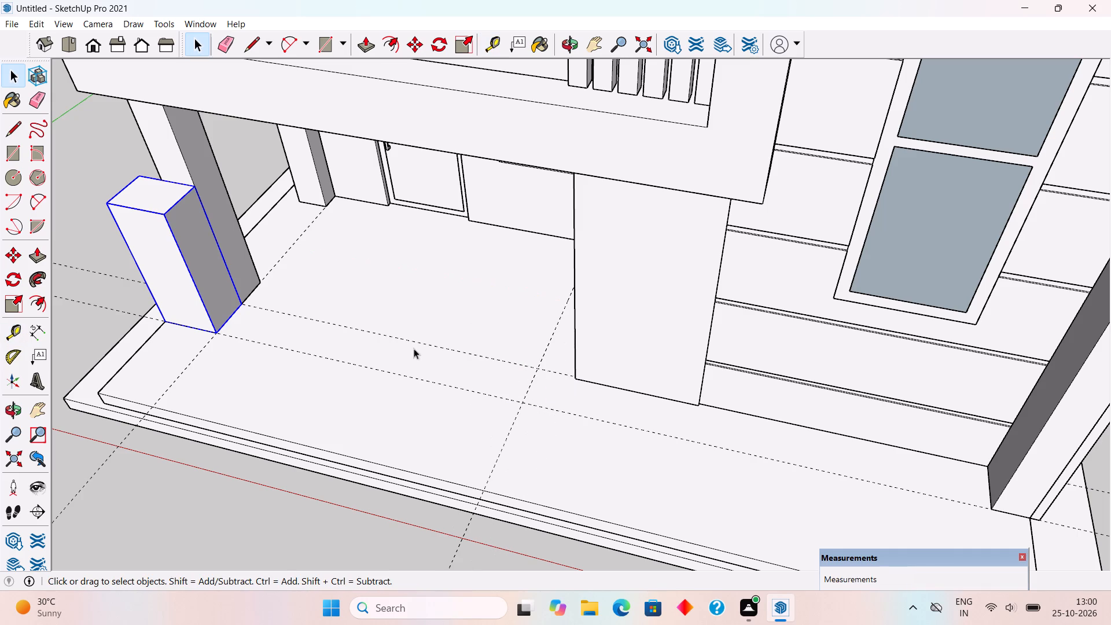
# Add another parallel guide 1' from the 11' guide, on the side facing the block.
pyautogui.moveTo(335, 303); pyautogui.dragTo(360, 301, button='middle')
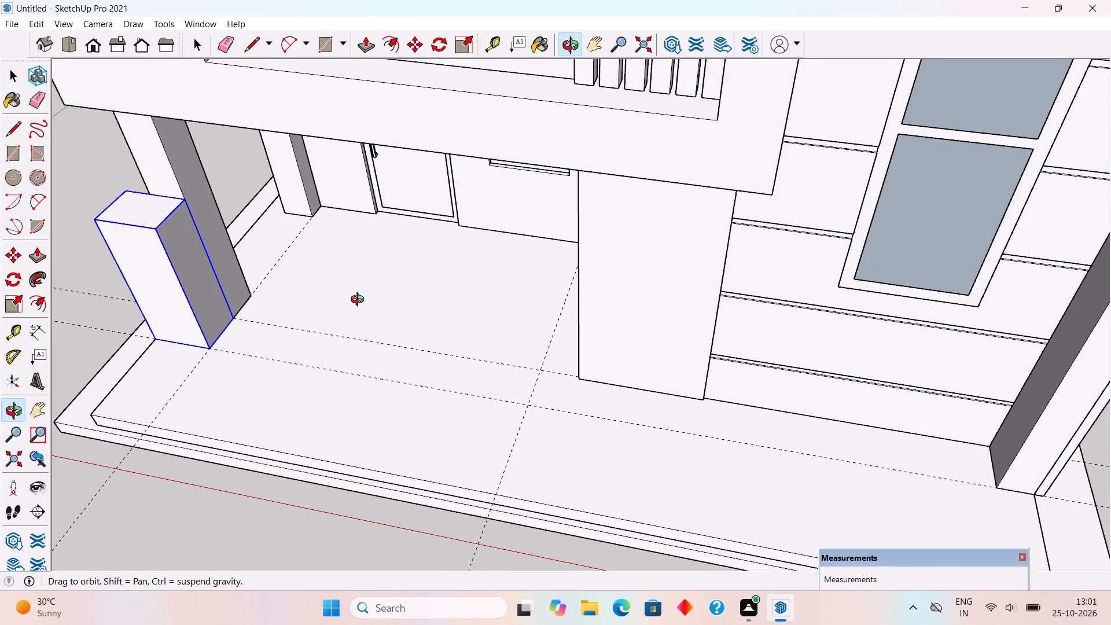
pyautogui.moveTo(360, 301); pyautogui.dragTo(418, 350, button='middle')
pyautogui.press('t')
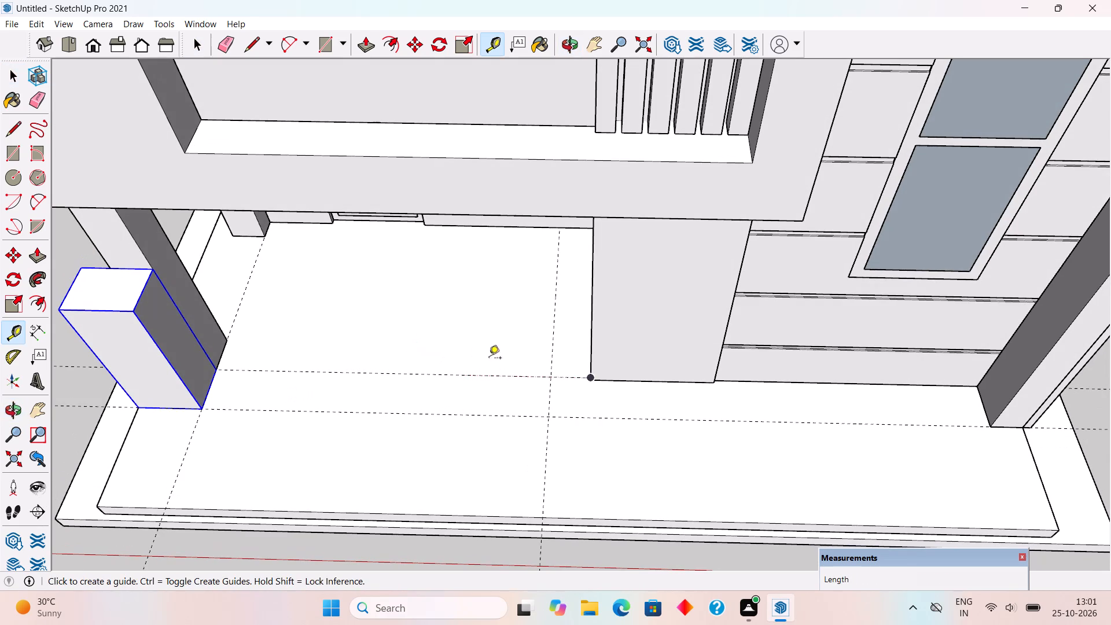
pyautogui.click(547, 406)
pyautogui.write("1'")
pyautogui.press('Return')
pyautogui.press('space')
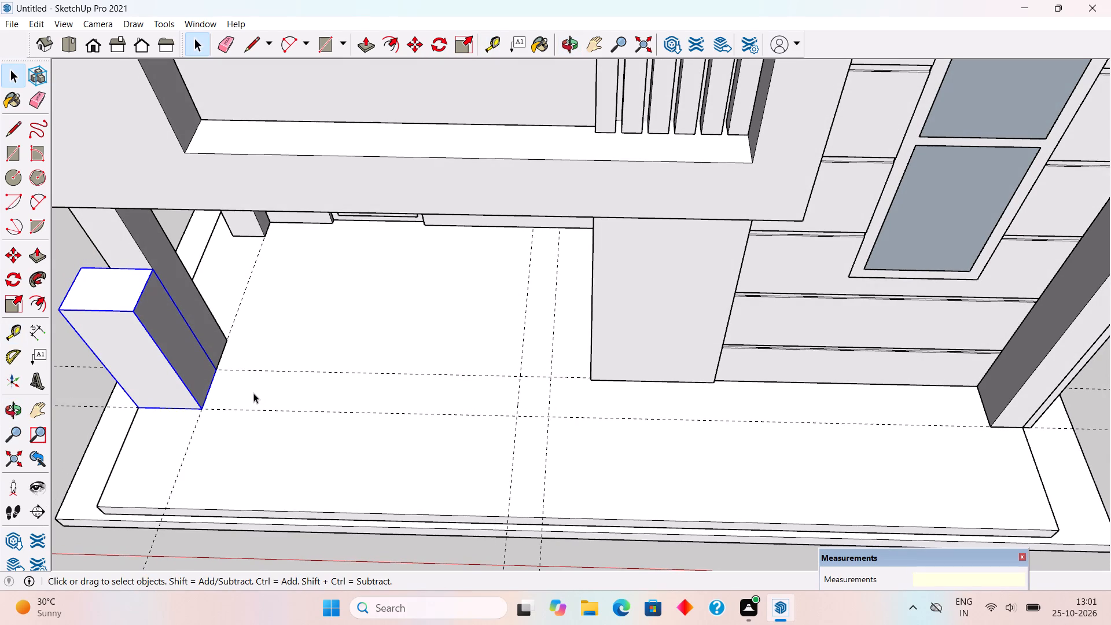
# Copy the block about 12' along the front guide, placing its front outer corner on the new 1' offset guide.
pyautogui.press('m')
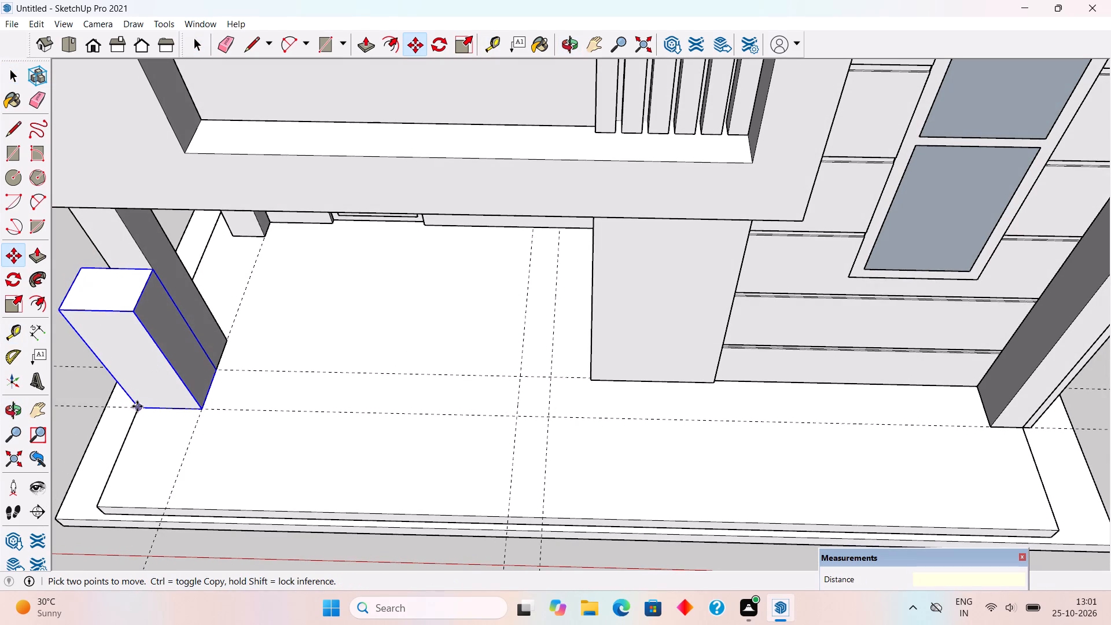
pyautogui.click(138, 406)
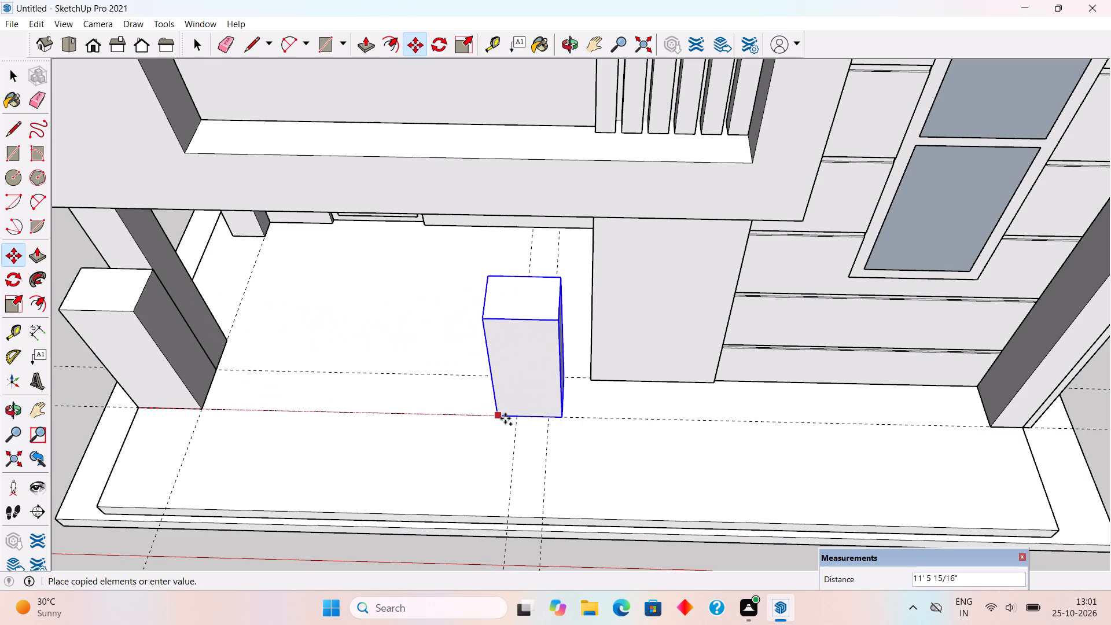
pyautogui.click(518, 420)
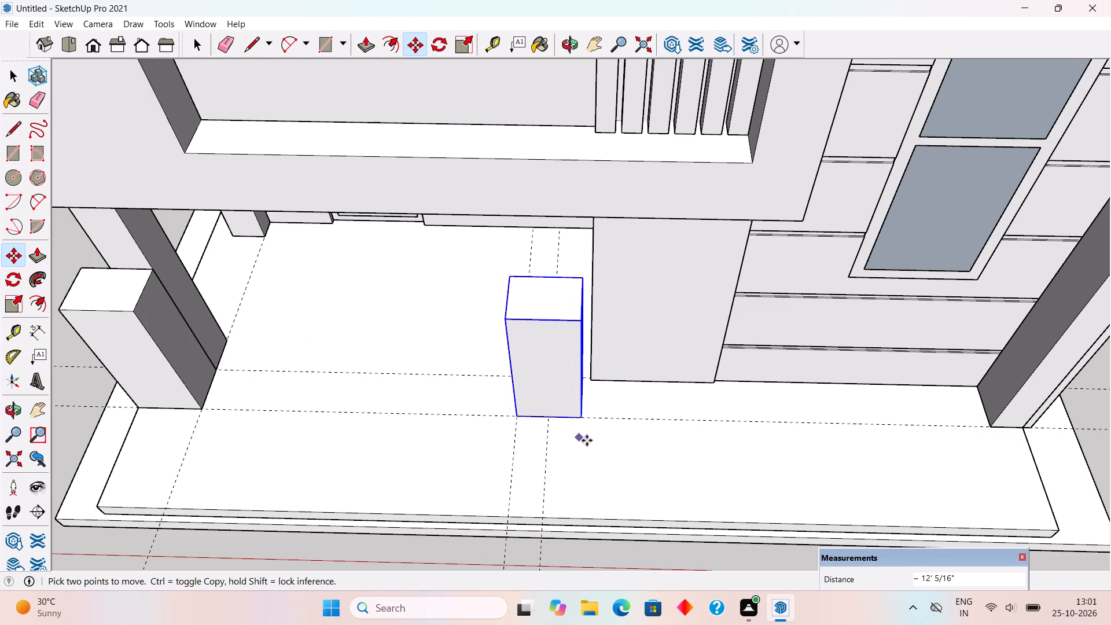
pyautogui.moveTo(604, 411); pyautogui.dragTo(653, 153, button='middle')
pyautogui.scroll(-4, 657, 155)
pyautogui.scroll(-2, 564, 223)
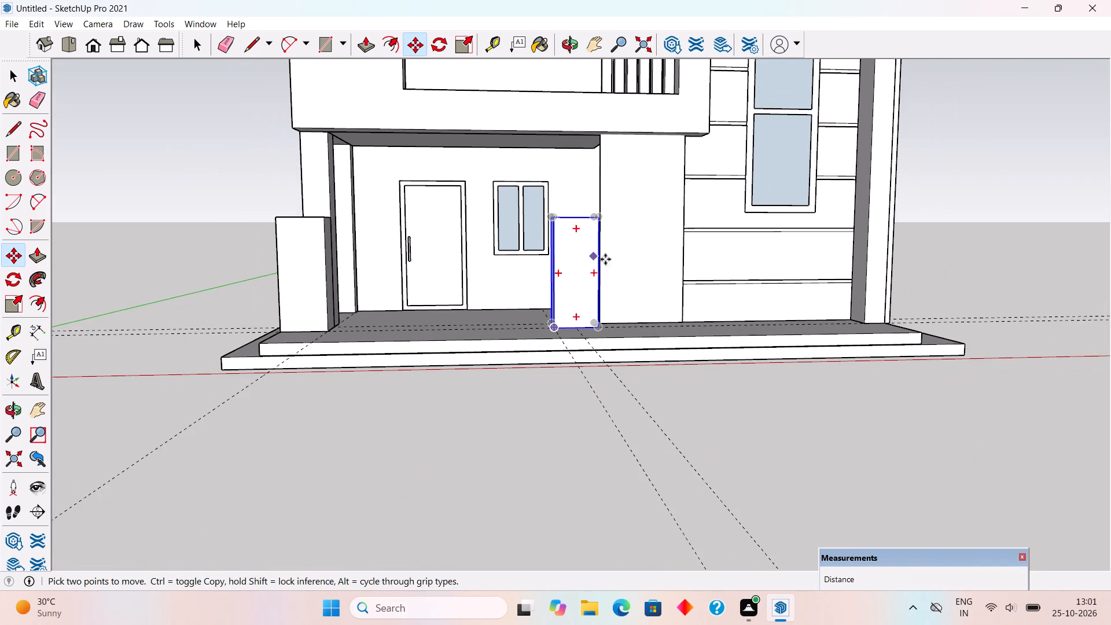
pyautogui.press('space')
# Move the copied block about 9 5/16" further along the front guide, towards the 11' guide.
pyautogui.moveTo(599, 325); pyautogui.dragTo(547, 447, button='middle')
pyautogui.scroll(7, 512, 381)
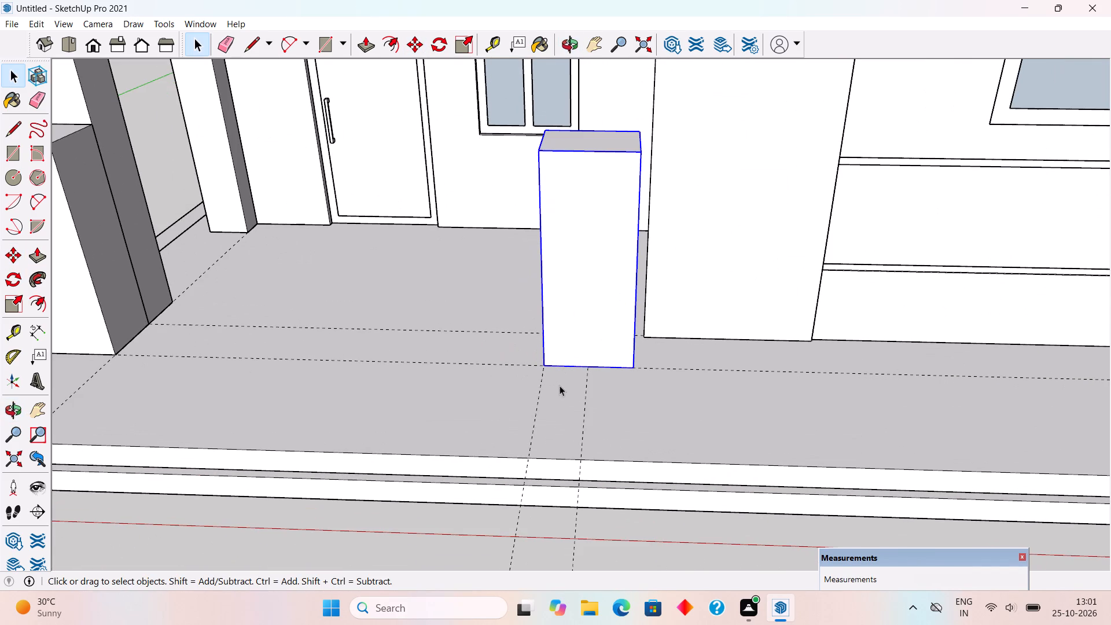
pyautogui.press('m')
pyautogui.click(543, 362)
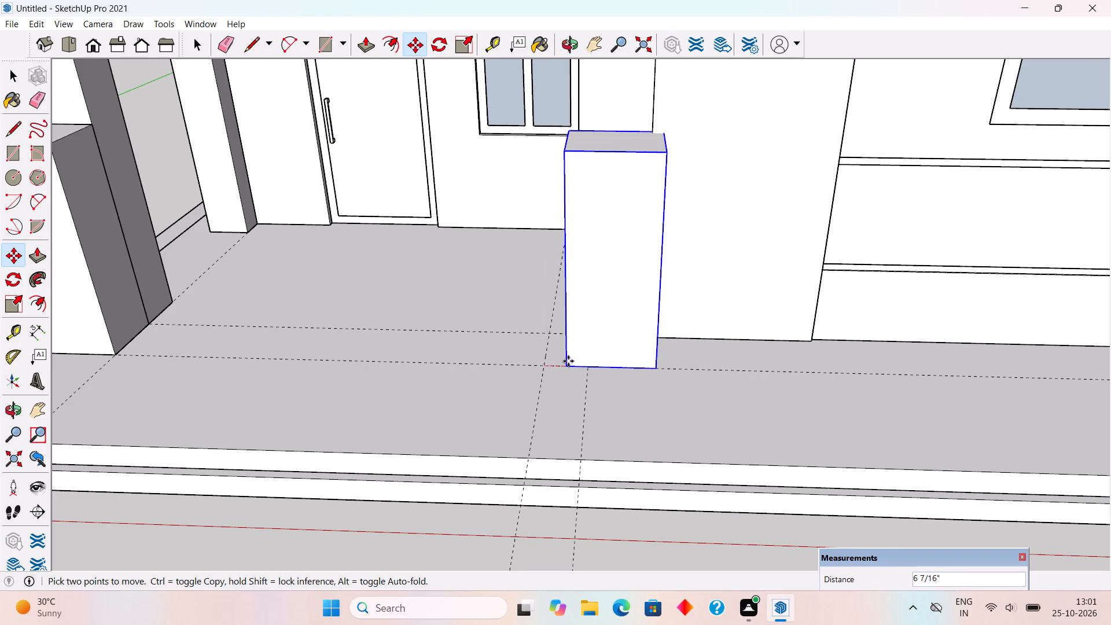
pyautogui.click(578, 366)
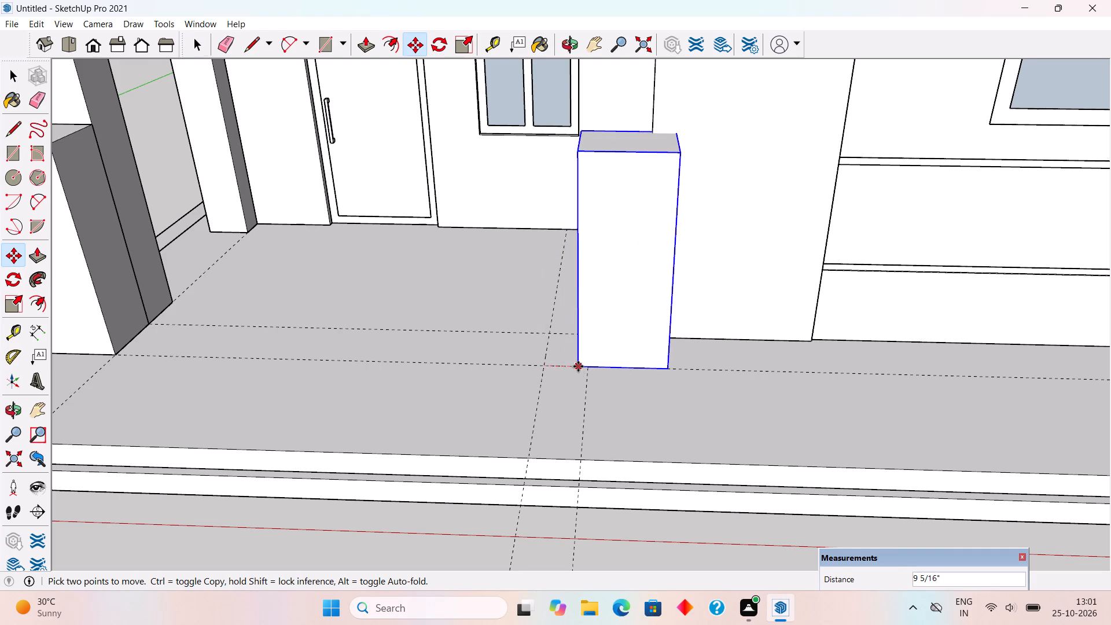
pyautogui.press('space')
pyautogui.scroll(-4, 578, 366)
pyautogui.moveTo(597, 350); pyautogui.dragTo(605, 253, button='middle')
pyautogui.scroll(-3, 605, 252)
pyautogui.click(577, 442)
# Trace the copied block's rear vertical edge, about 5' high, where it meets the wide wall column.
pyautogui.moveTo(548, 308); pyautogui.dragTo(498, 387, button='middle')
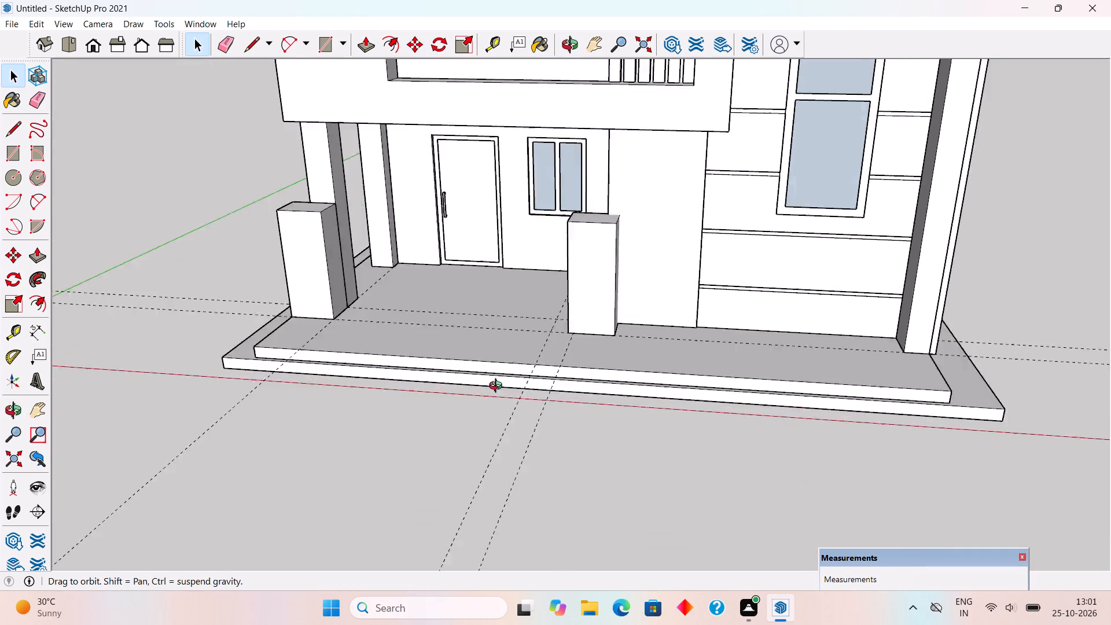
pyautogui.moveTo(498, 387); pyautogui.dragTo(334, 417, button='middle')
pyautogui.scroll(3, 846, 447)
pyautogui.press('l')
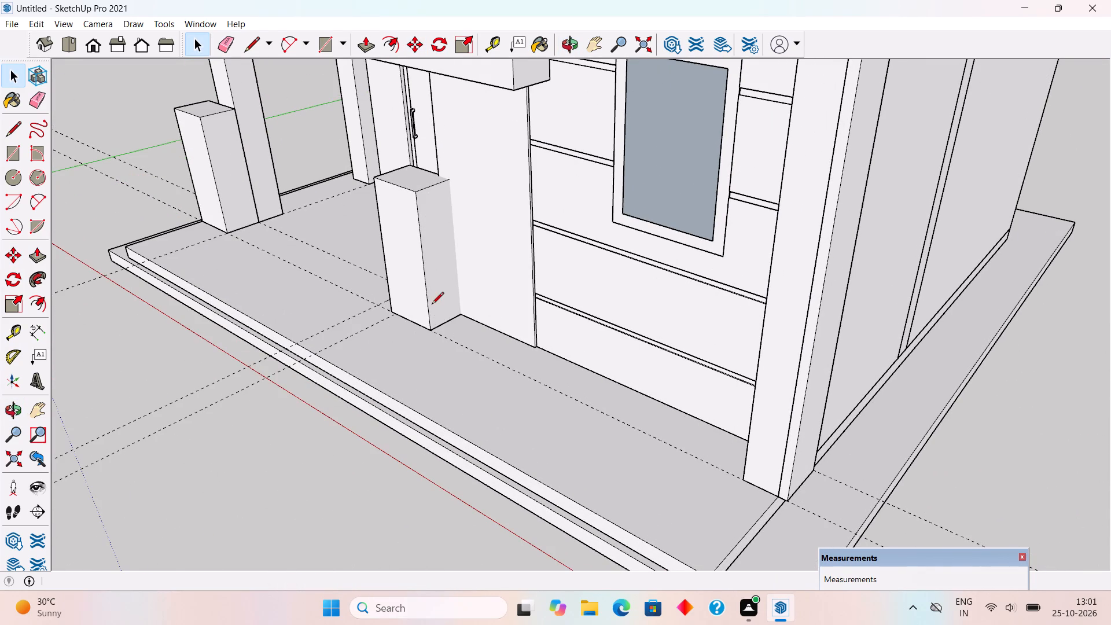
pyautogui.click(459, 315)
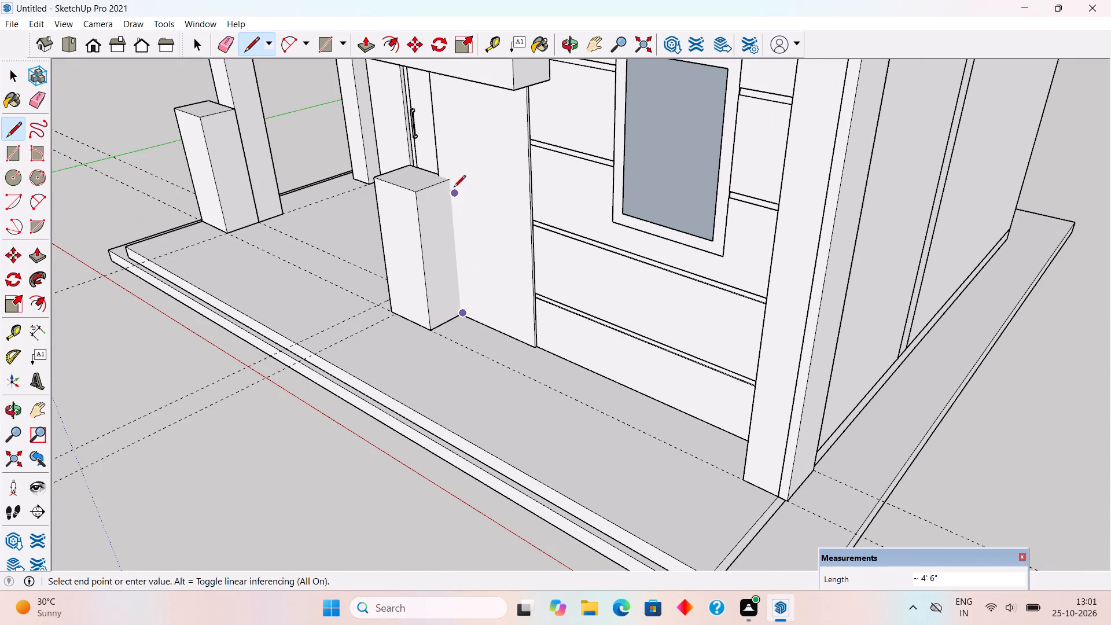
pyautogui.click(447, 181)
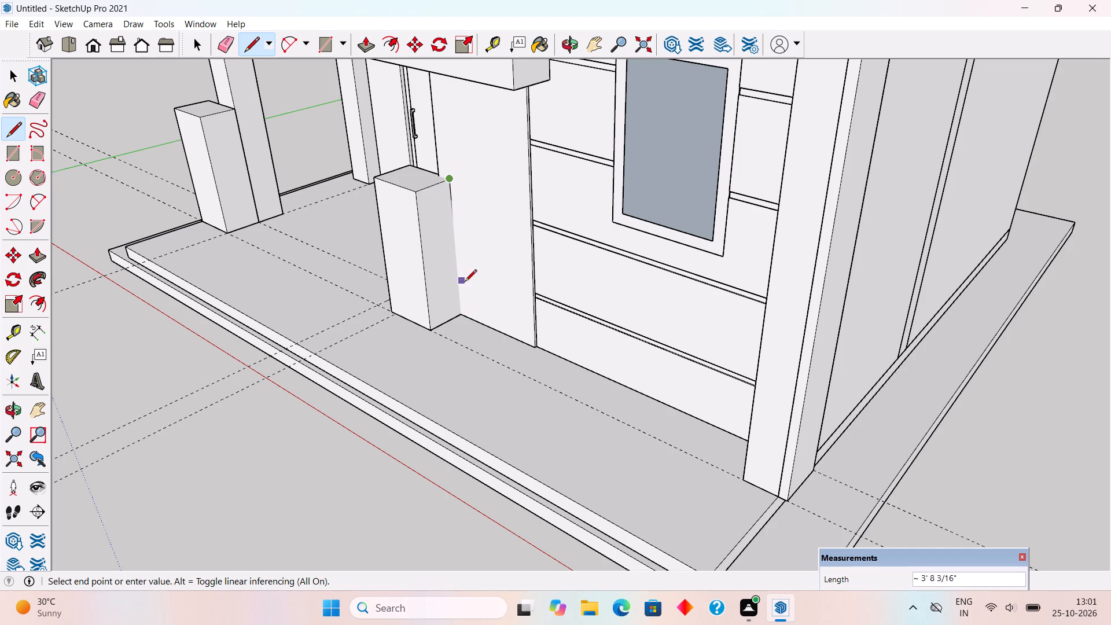
pyautogui.scroll(6, 463, 310)
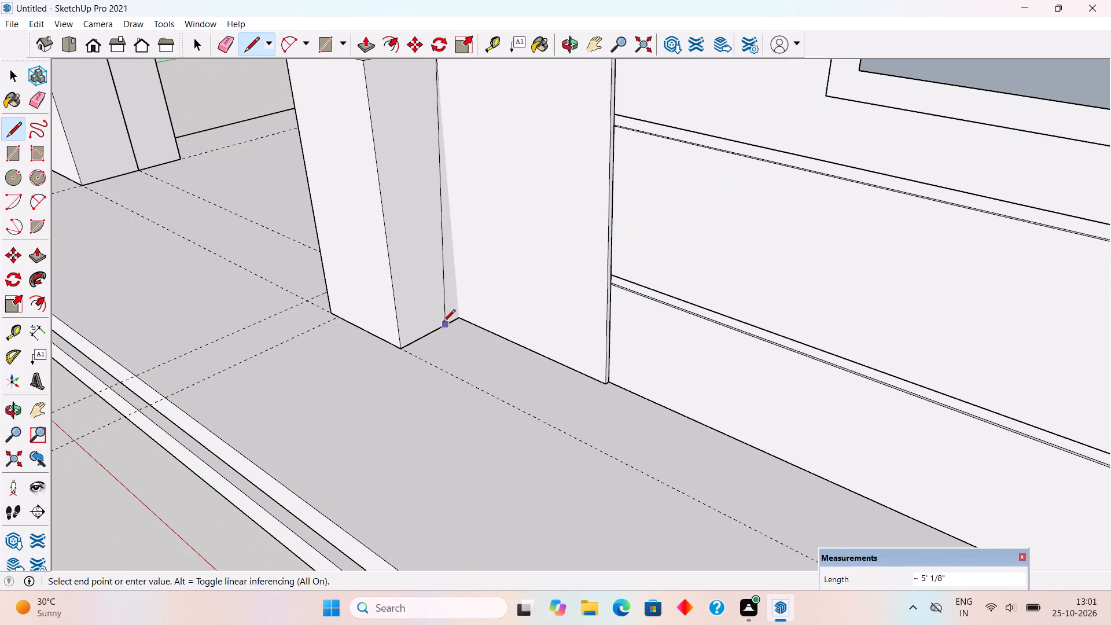
pyautogui.click(457, 312)
pyautogui.press('space')
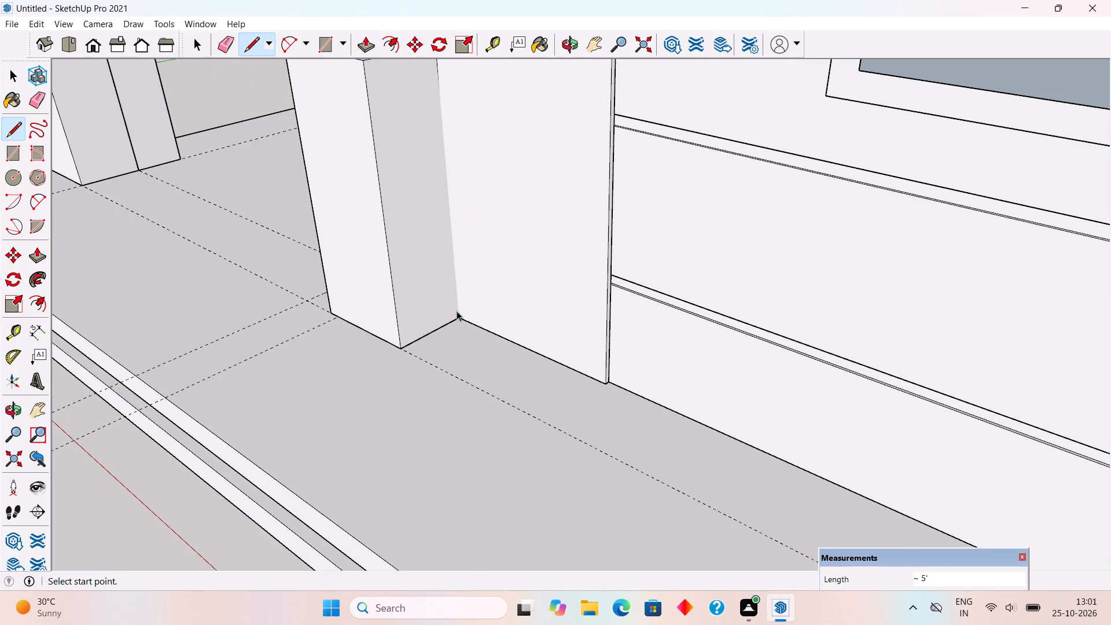
# Inspect the copied block from several sides, checking its edges and how it sits against the wide wall column.
pyautogui.moveTo(459, 332); pyautogui.dragTo(394, 378, button='middle')
pyautogui.scroll(-1, 459, 332)
pyautogui.scroll(6, 400, 135)
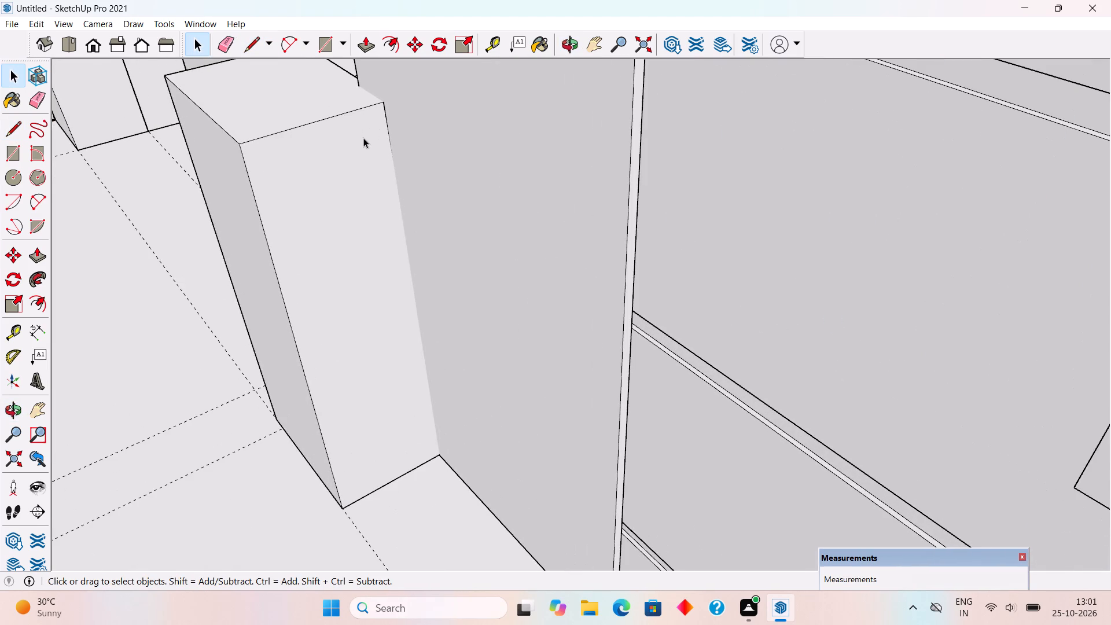
pyautogui.moveTo(330, 123); pyautogui.dragTo(1007, 184, button='middle')
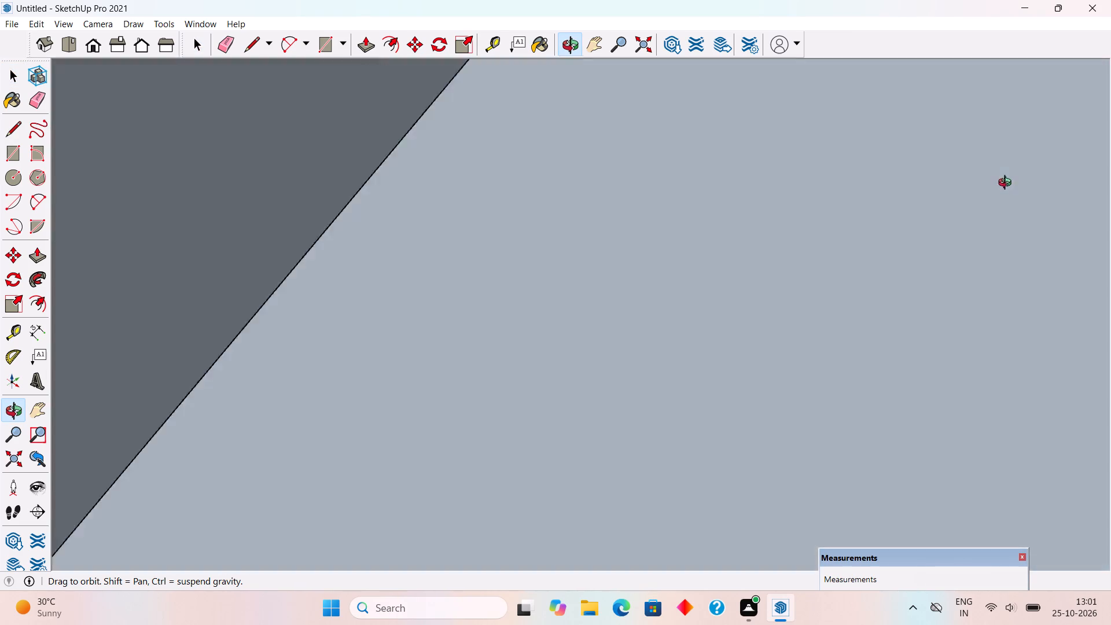
pyautogui.moveTo(1007, 184); pyautogui.dragTo(975, 87, button='middle')
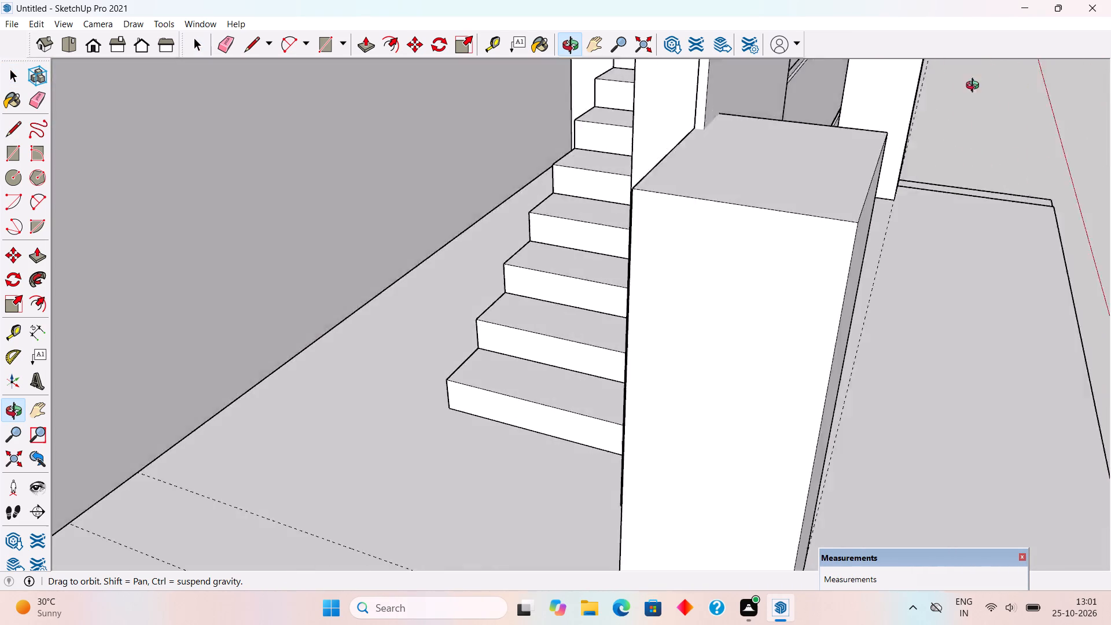
pyautogui.moveTo(975, 87); pyautogui.dragTo(785, 85, button='middle')
pyautogui.scroll(-4, 764, 83)
pyautogui.scroll(-9, 708, 168)
pyautogui.moveTo(696, 202); pyautogui.dragTo(613, 135, button='middle')
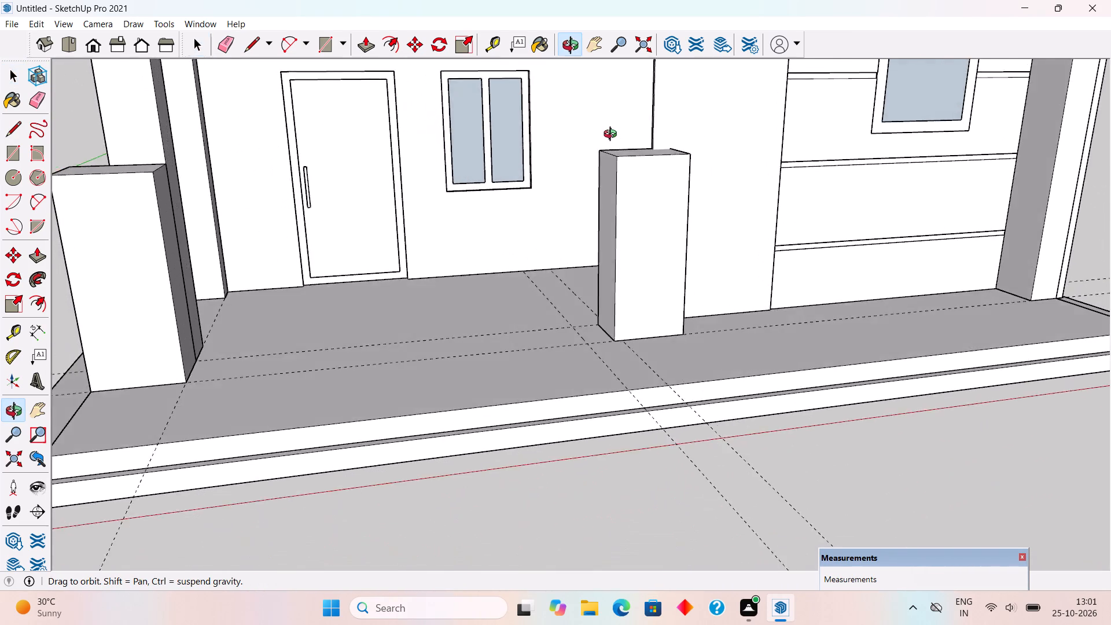
pyautogui.moveTo(613, 135); pyautogui.dragTo(562, 149, button='middle')
pyautogui.scroll(-3, 564, 148)
pyautogui.moveTo(663, 220); pyautogui.dragTo(584, 228, button='middle')
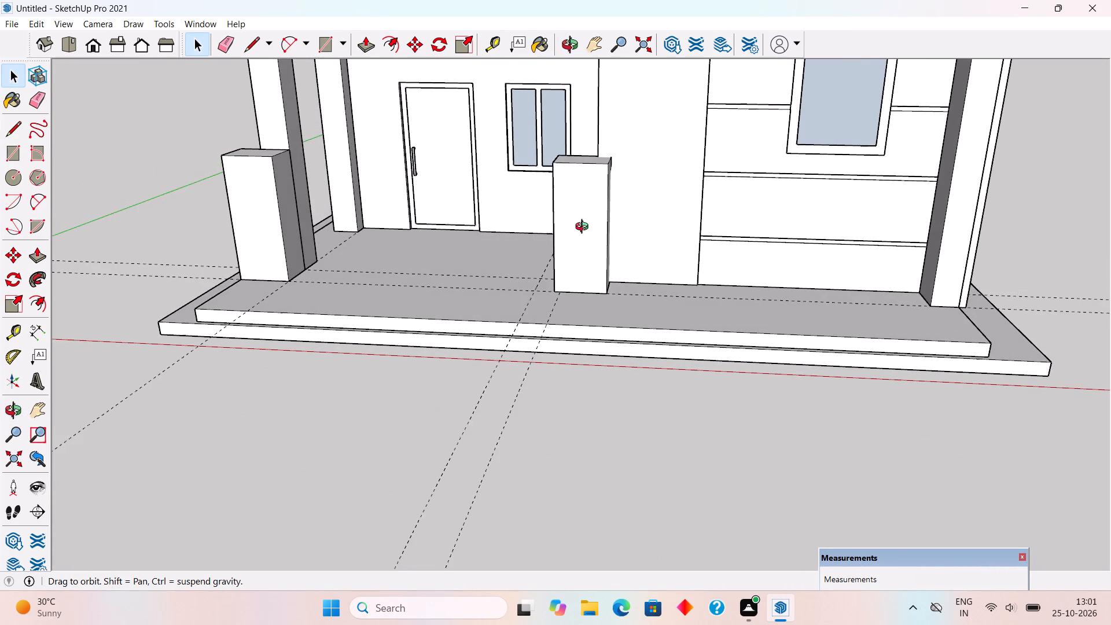
pyautogui.moveTo(584, 228); pyautogui.dragTo(676, 236, button='middle')
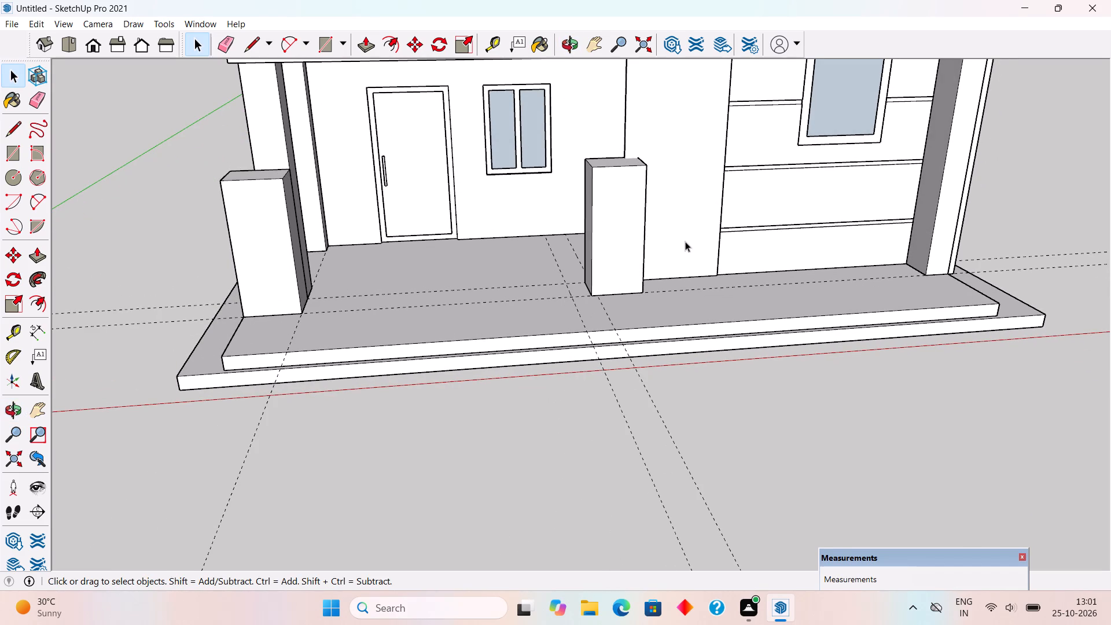
# Draw a rectangle about 12' by 1' 3/4" on the slab between the copied block and the far side column.
pyautogui.moveTo(752, 226); pyautogui.dragTo(719, 304, button='middle')
pyautogui.scroll(9, 1018, 324)
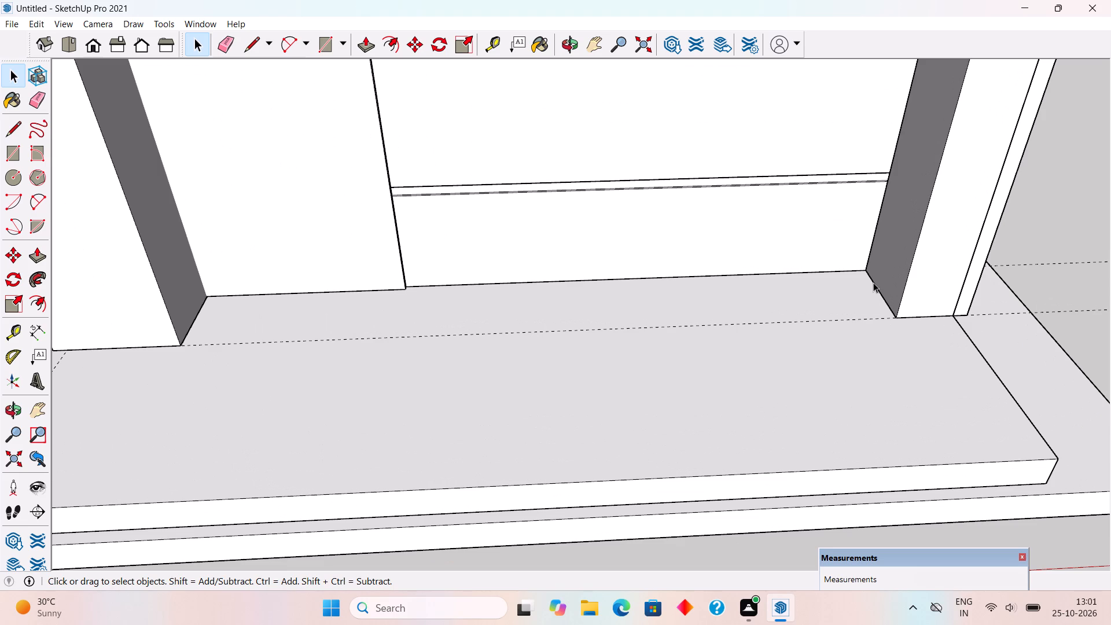
pyautogui.press('t')
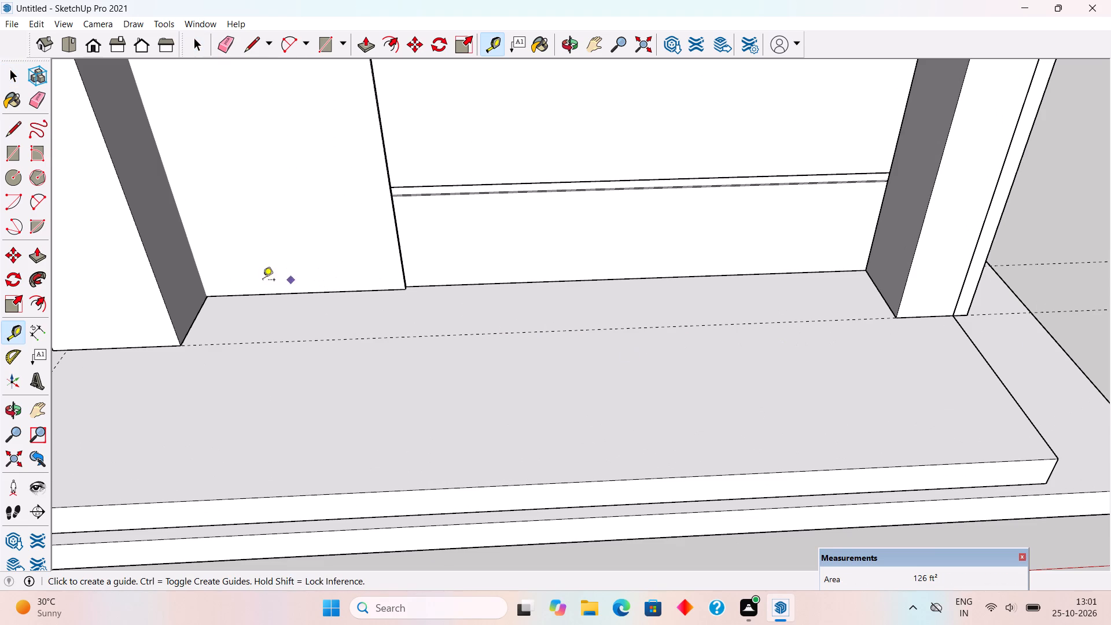
pyautogui.click(208, 295)
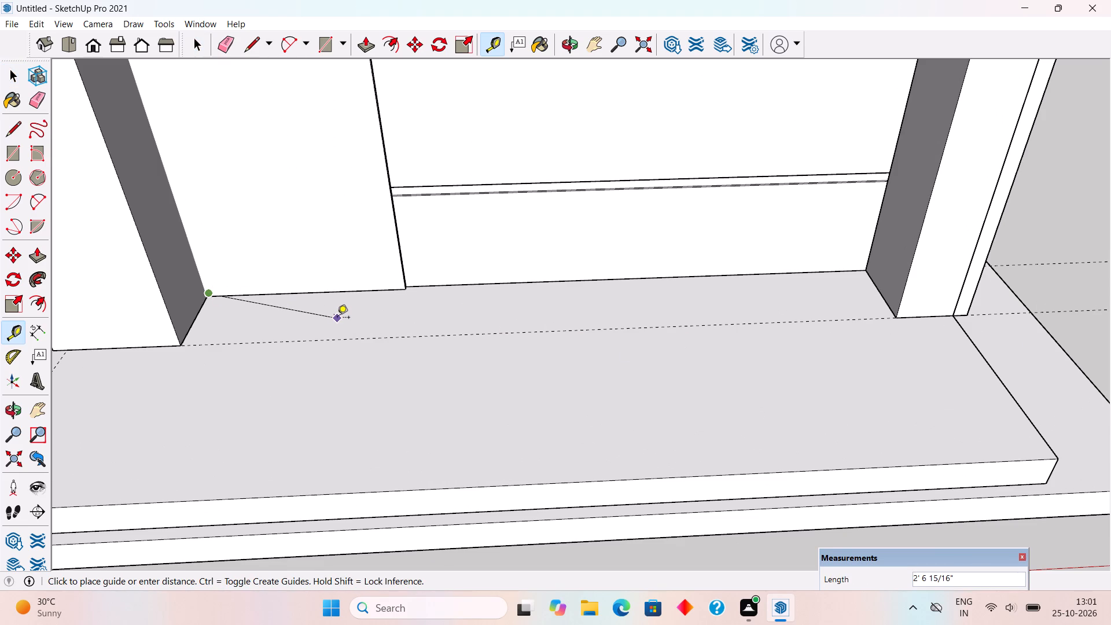
pyautogui.press('r')
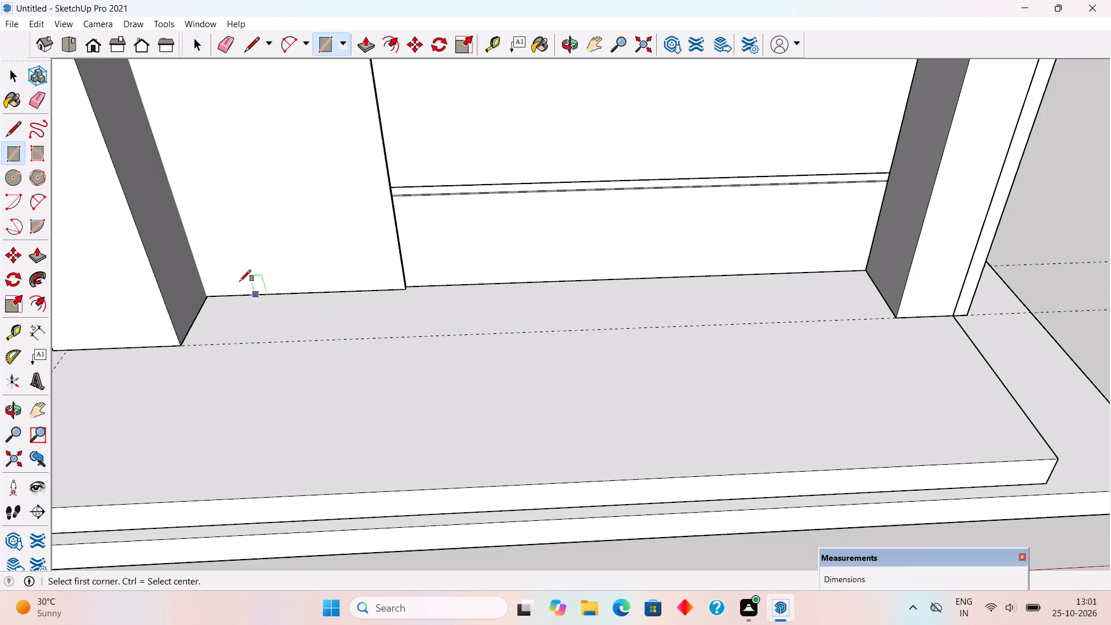
pyautogui.click(866, 270)
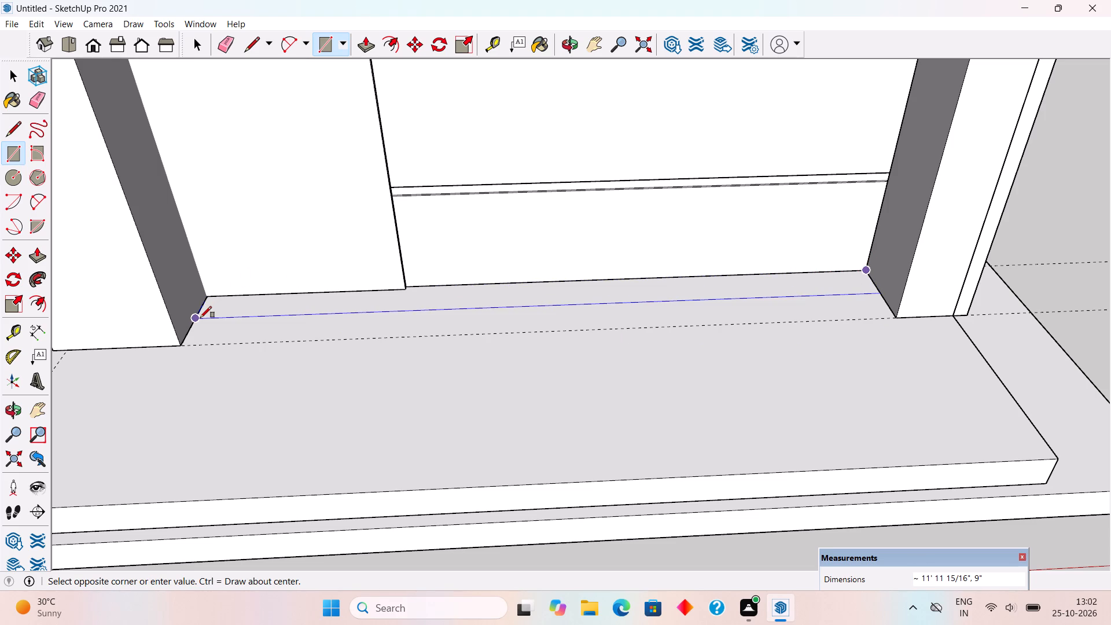
pyautogui.click(191, 330)
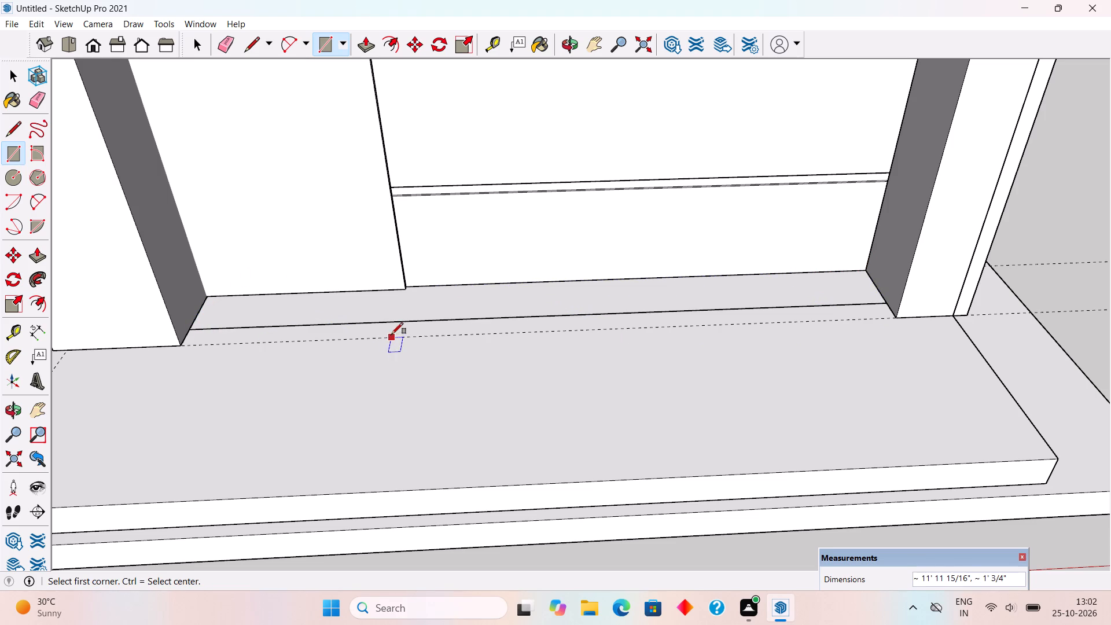
# Extrude the new slab rectangle up 4.5' to form a low wall between the block and the side column.
pyautogui.press('p')
pyautogui.click(337, 317)
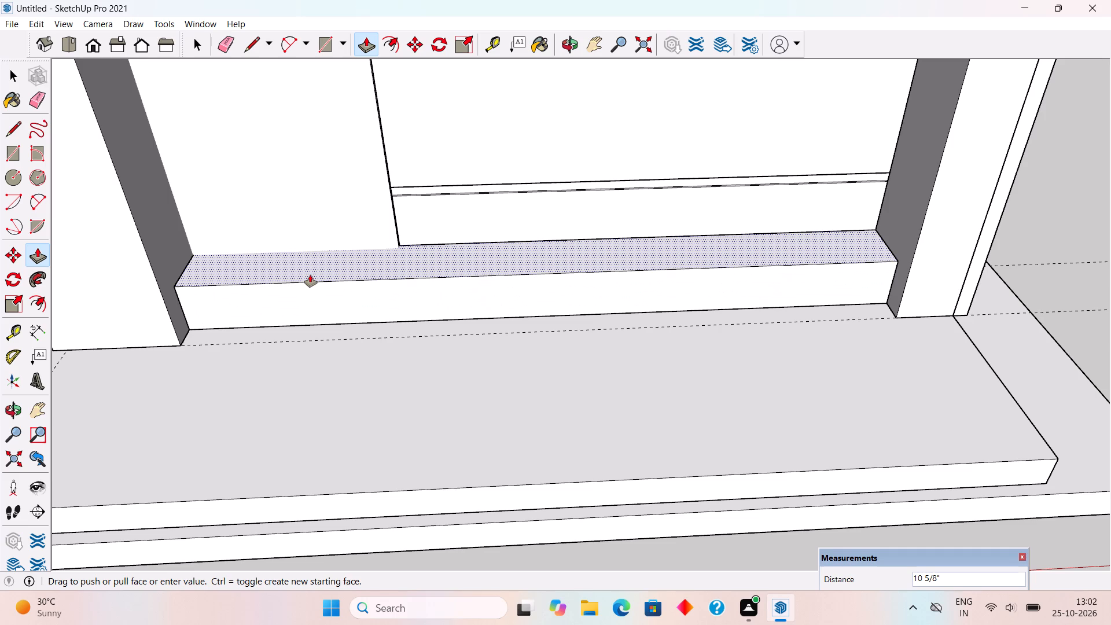
pyautogui.write("4.5'")
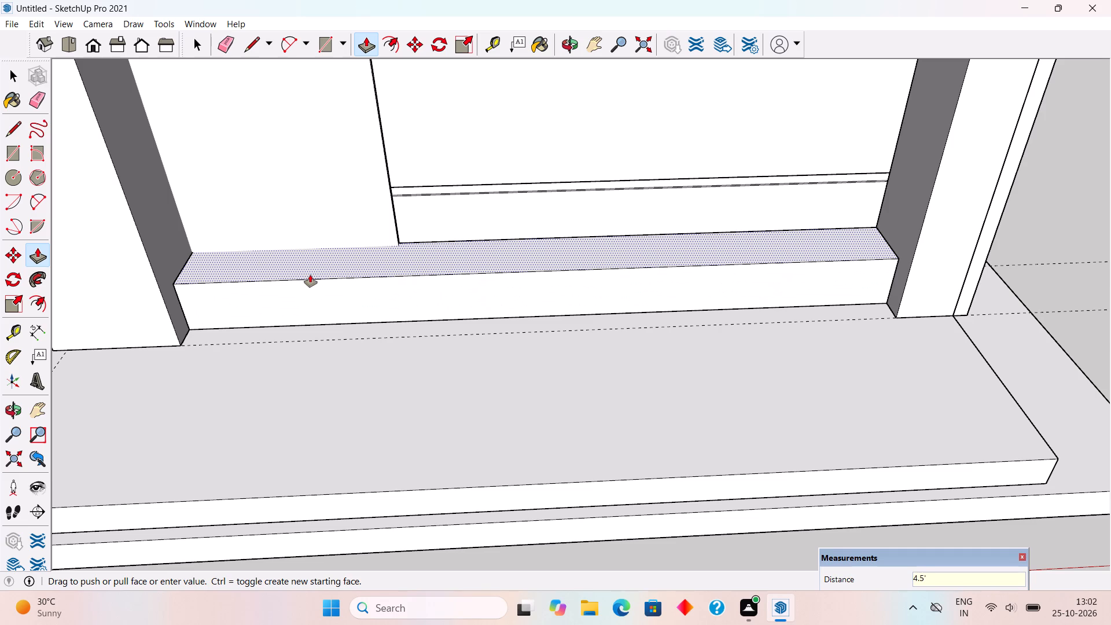
pyautogui.press('Return')
pyautogui.press('space')
pyautogui.scroll(-9, 381, 317)
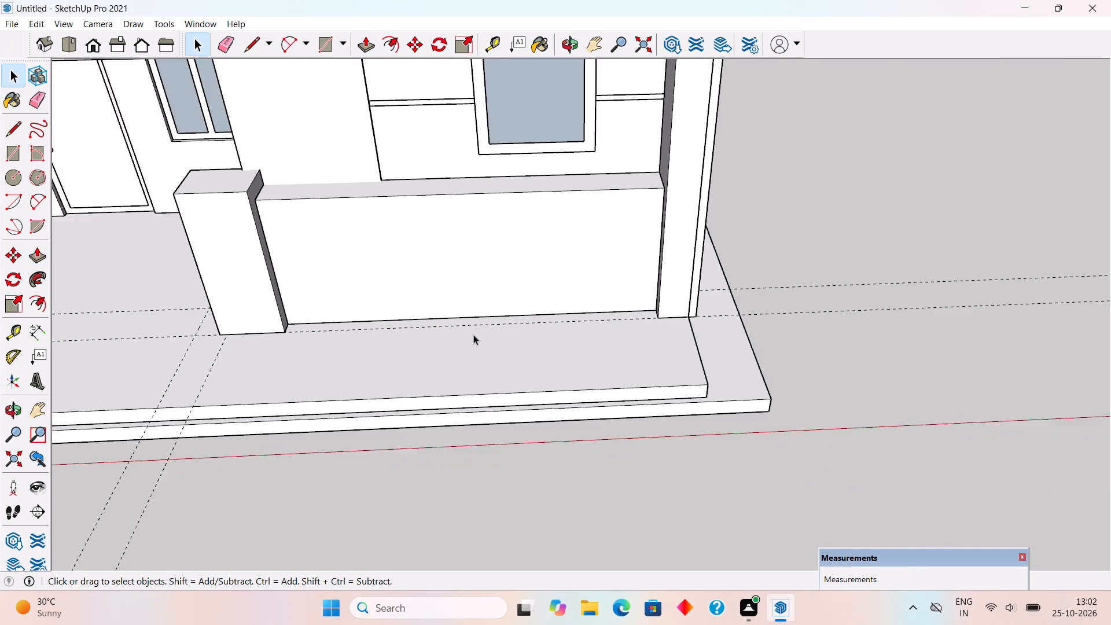
# Offset the low wall's front face outline inward by about 6 13/16".
pyautogui.scroll(-1, 473, 334)
pyautogui.moveTo(430, 273); pyautogui.dragTo(431, 56, button='middle')
pyautogui.moveTo(426, 194); pyautogui.dragTo(485, 319, button='middle')
pyautogui.scroll(5, 941, 396)
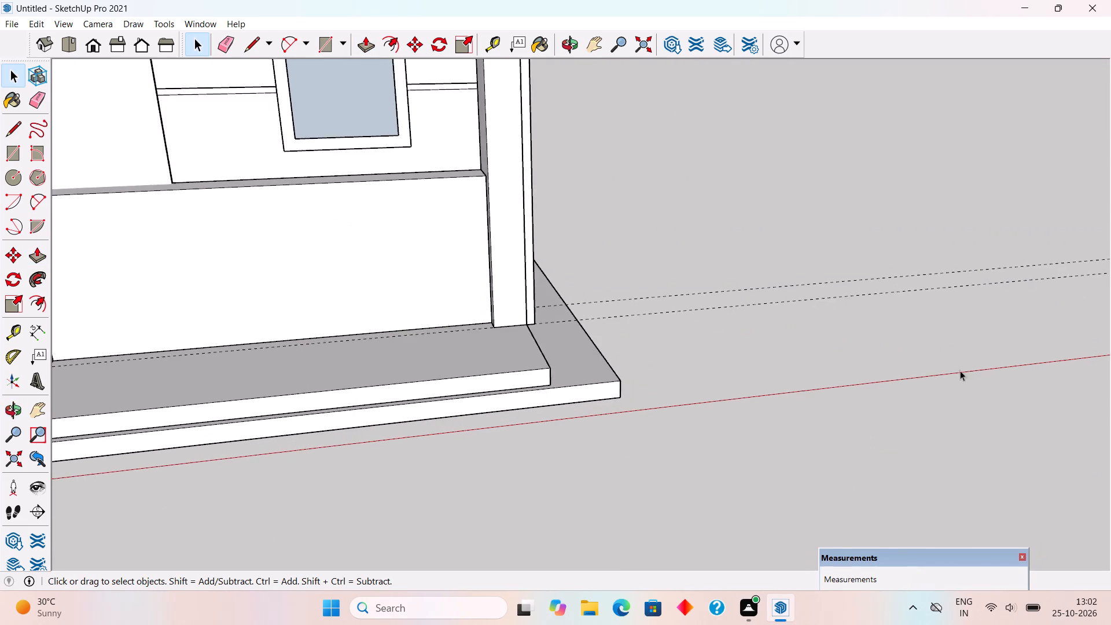
pyautogui.scroll(-4, 960, 362)
pyautogui.scroll(-2, 553, 288)
pyautogui.moveTo(526, 304); pyautogui.dragTo(524, 275, button='middle')
pyautogui.scroll(1, 477, 307)
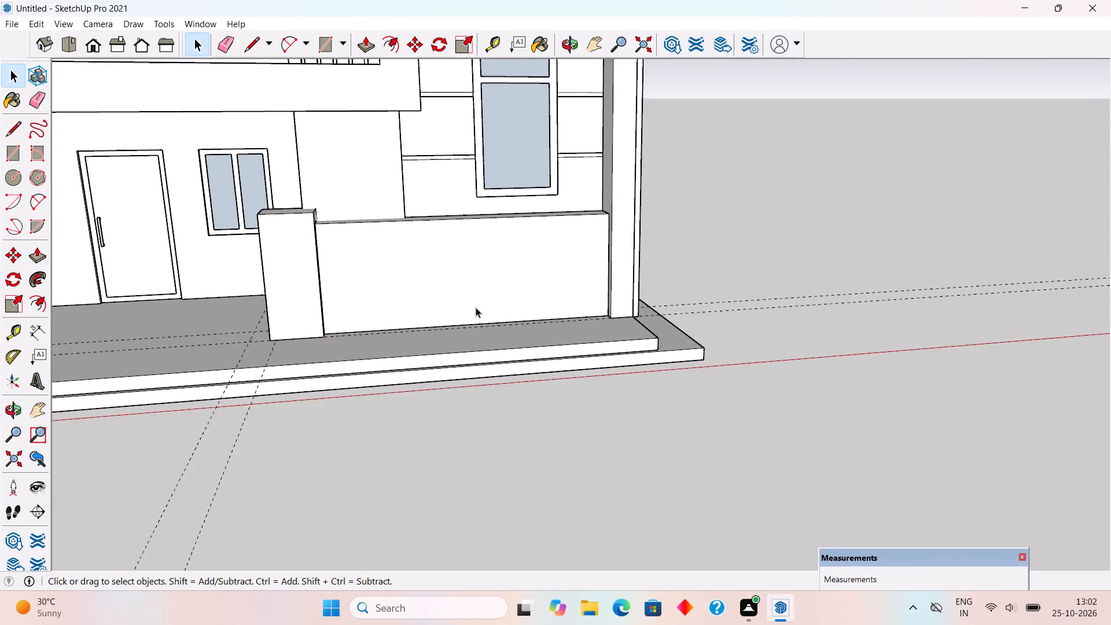
pyautogui.scroll(2, 476, 307)
pyautogui.press('f')
pyautogui.click(472, 323)
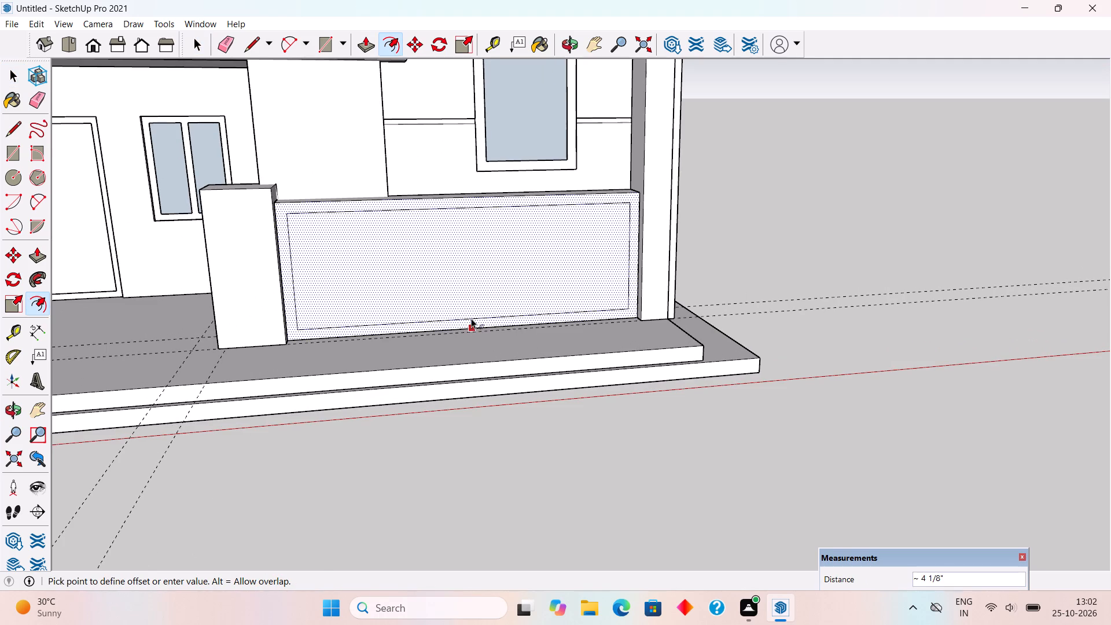
pyautogui.click(471, 312)
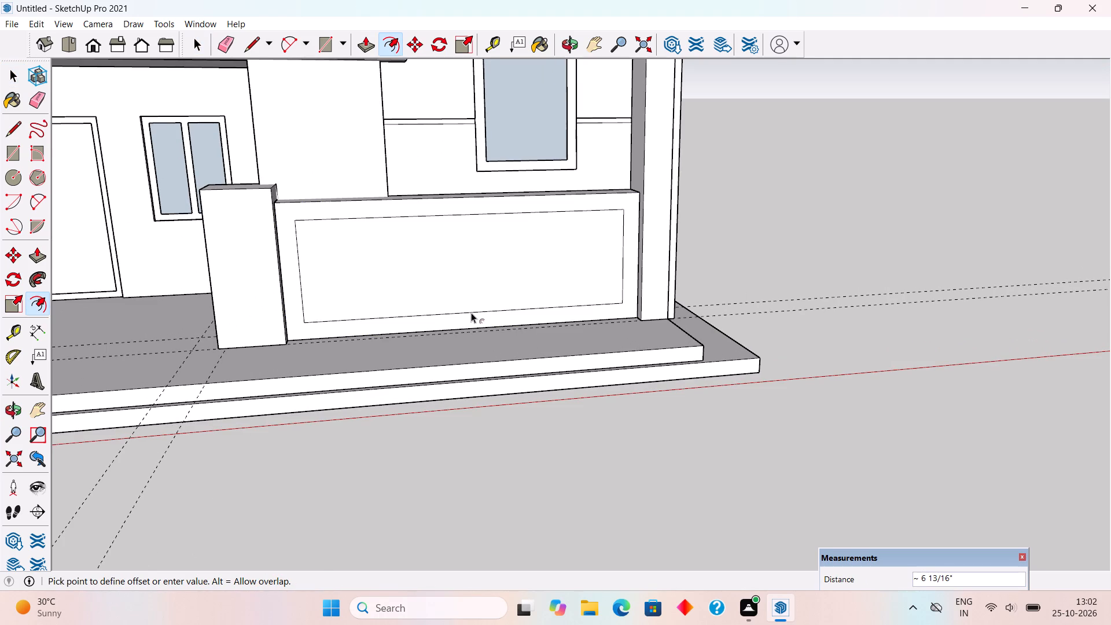
pyautogui.press('space')
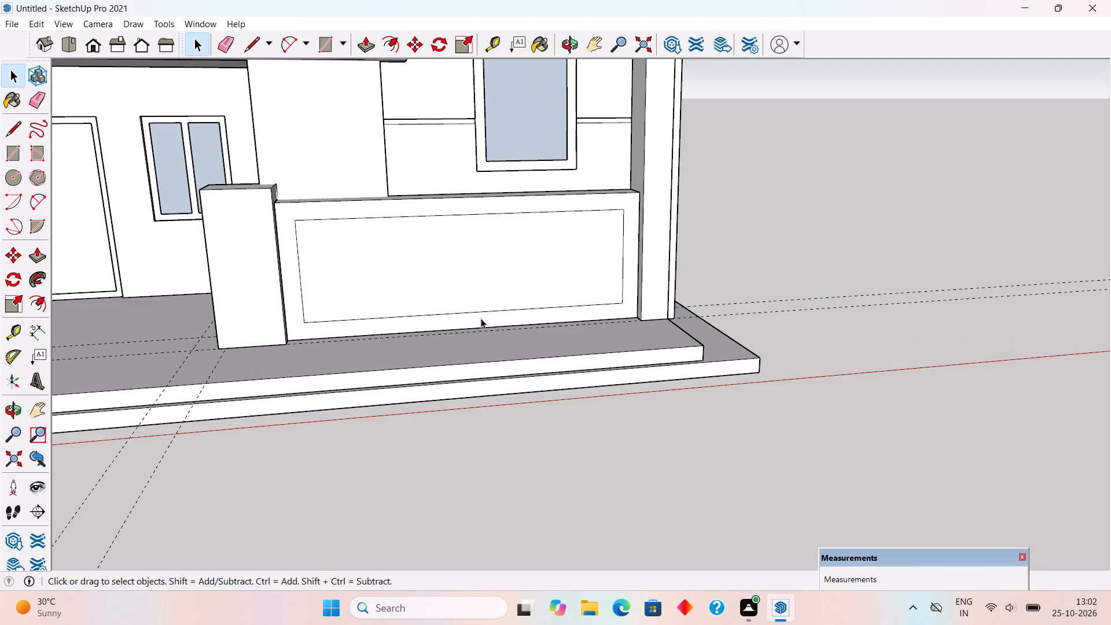
# Pull the border around the low wall's front face out about 5 1/4", flush with the copied block's front face.
pyautogui.click(482, 318)
pyautogui.press('p')
pyautogui.click(482, 318)
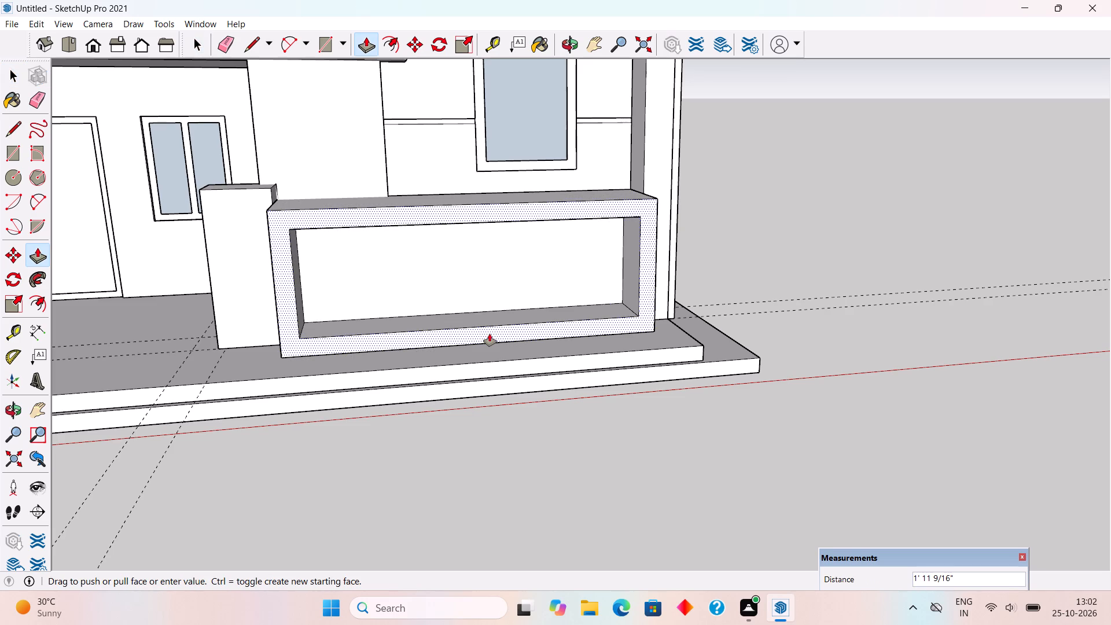
pyautogui.click(263, 194)
pyautogui.press('space')
# Draw a thin horizontal strip about 11/16" high and 10' 10 1/4" long across the recessed panel of the low wall.
pyautogui.scroll(1, 360, 263)
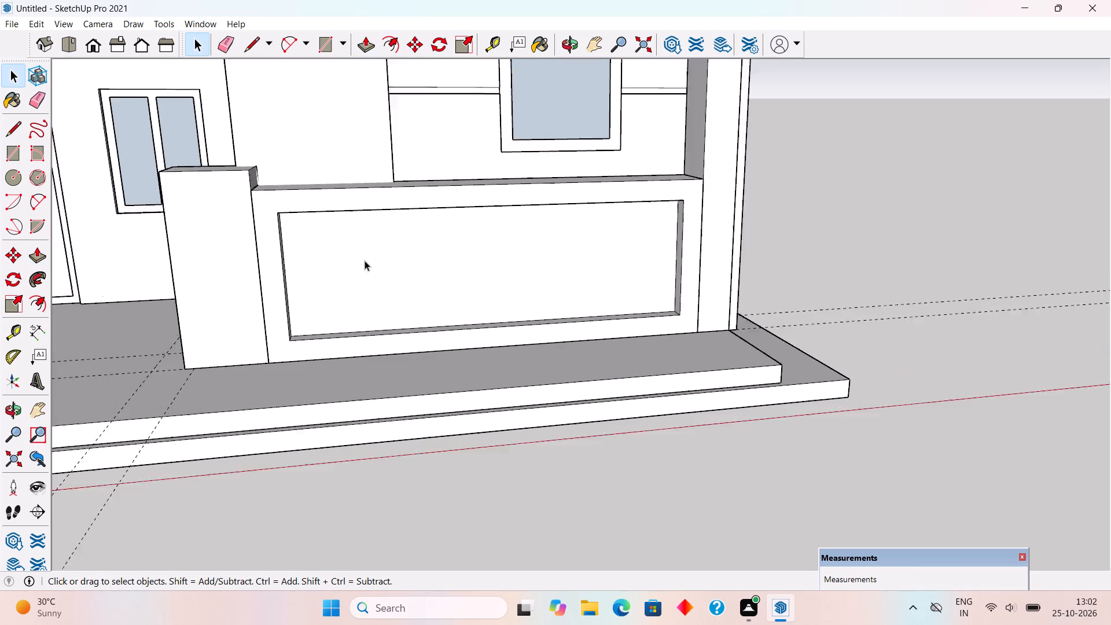
pyautogui.scroll(5, 365, 260)
pyautogui.moveTo(529, 251); pyautogui.dragTo(459, 197, button='middle')
pyautogui.scroll(5, 391, 216)
pyautogui.press('r')
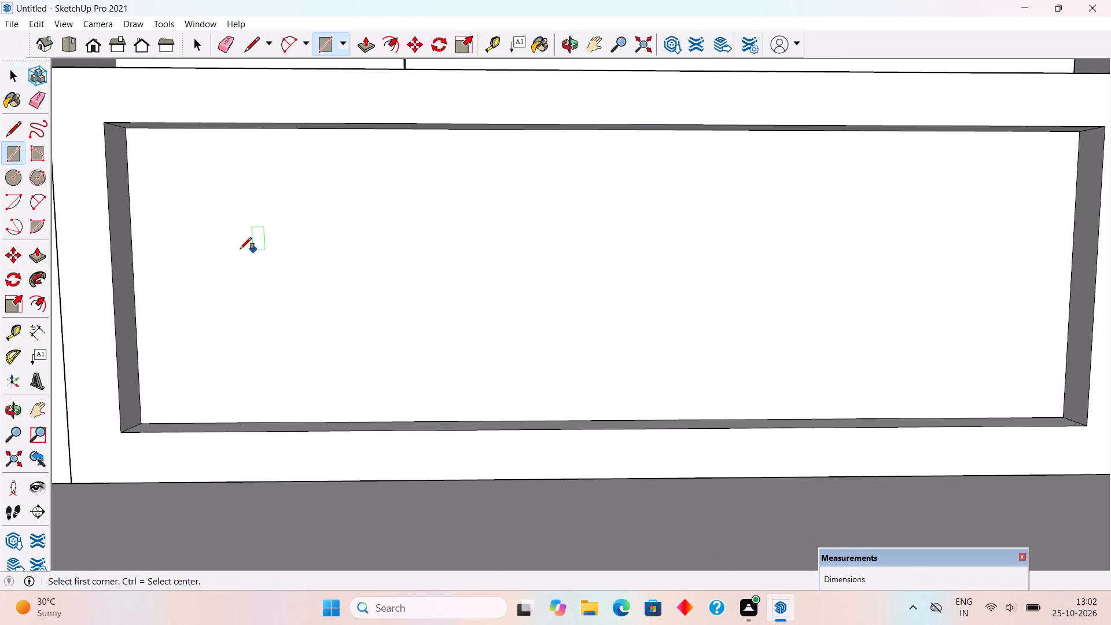
pyautogui.click(134, 262)
pyautogui.scroll(4, 1059, 278)
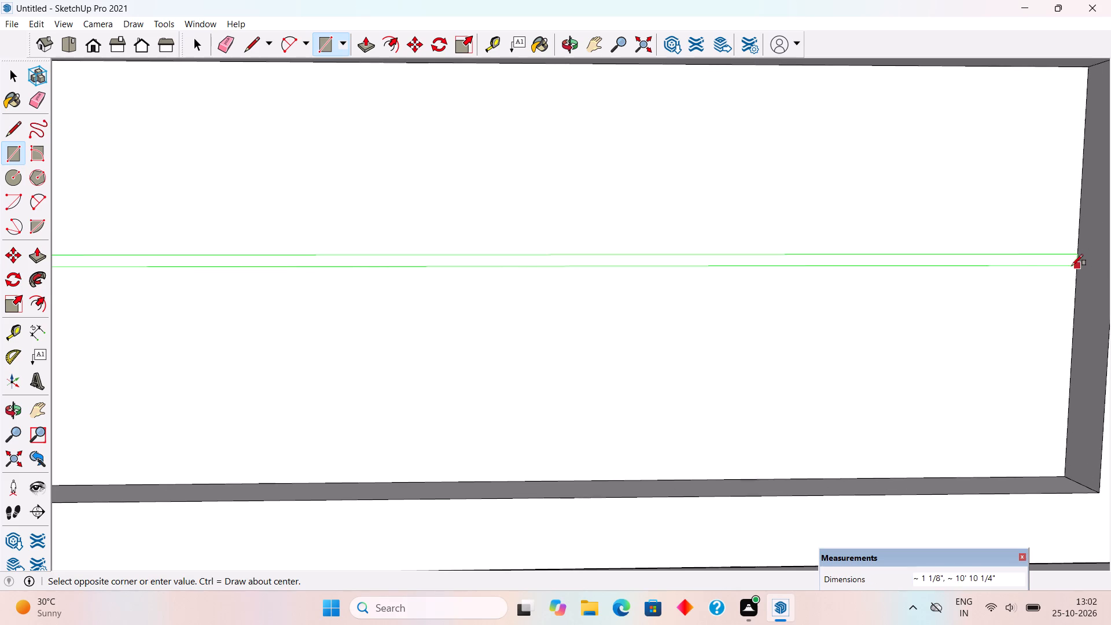
pyautogui.scroll(8, 1069, 270)
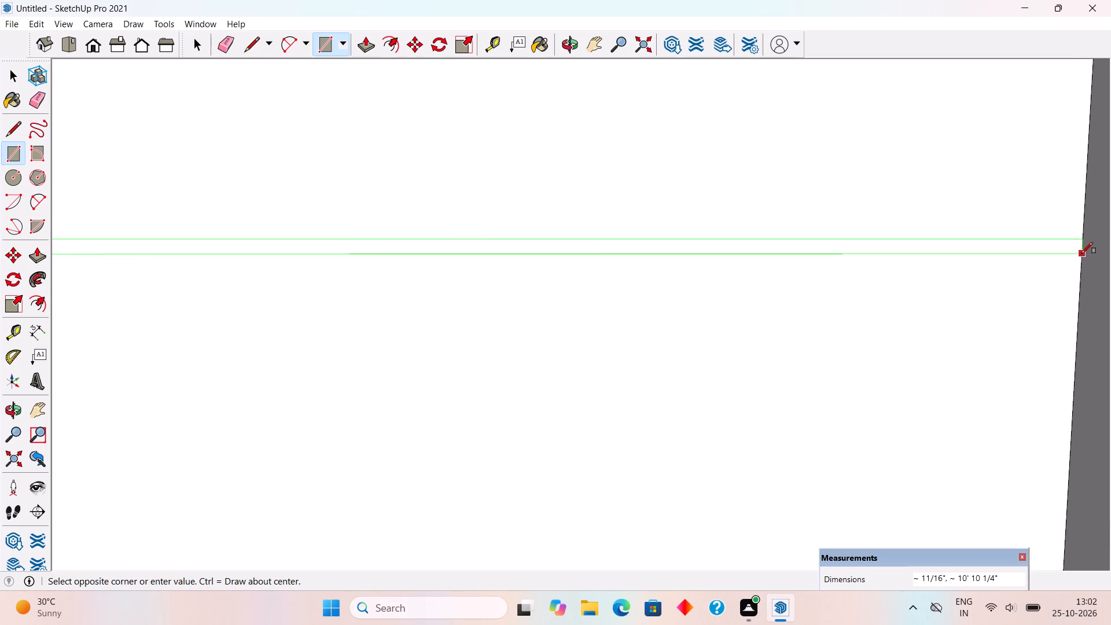
pyautogui.click(1081, 253)
pyautogui.scroll(-4, 1068, 271)
pyautogui.scroll(-15, 829, 381)
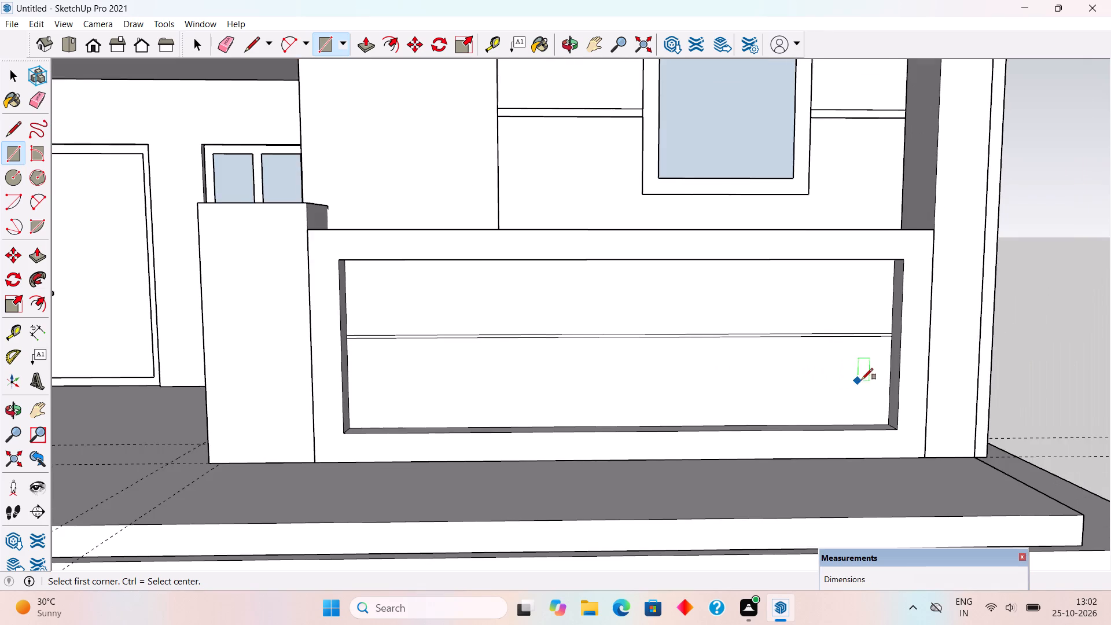
# Push the thin strip 0.5" into the recessed panel as a groove.
pyautogui.moveTo(867, 378); pyautogui.dragTo(924, 371, button='middle')
pyautogui.press('space')
pyautogui.write('p')
pyautogui.scroll(7, 866, 321)
pyautogui.click(874, 331)
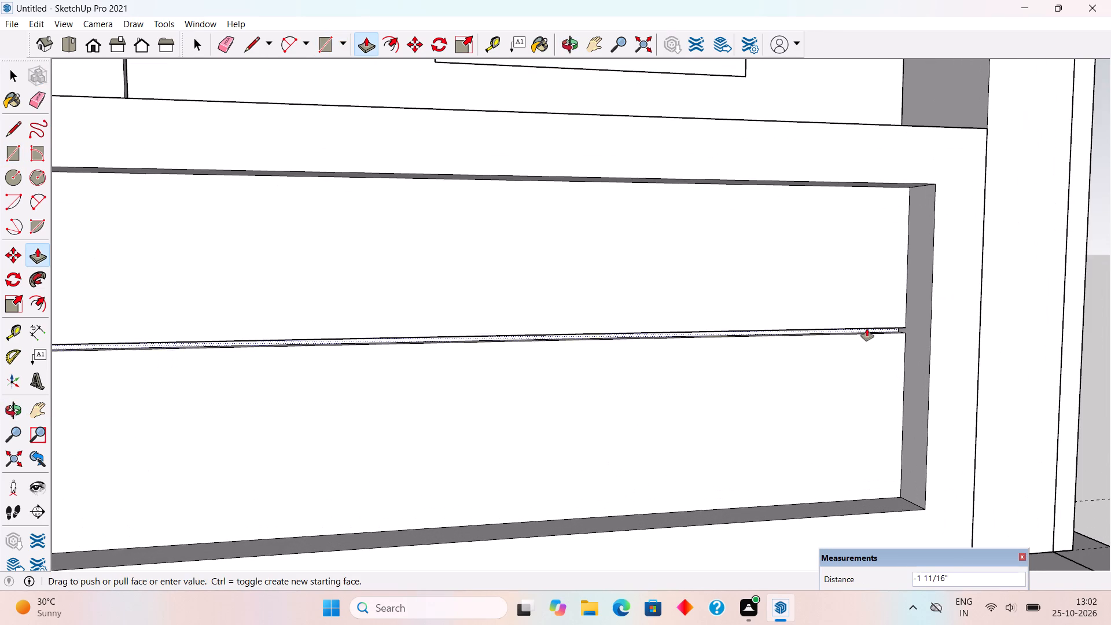
pyautogui.write('.5"')
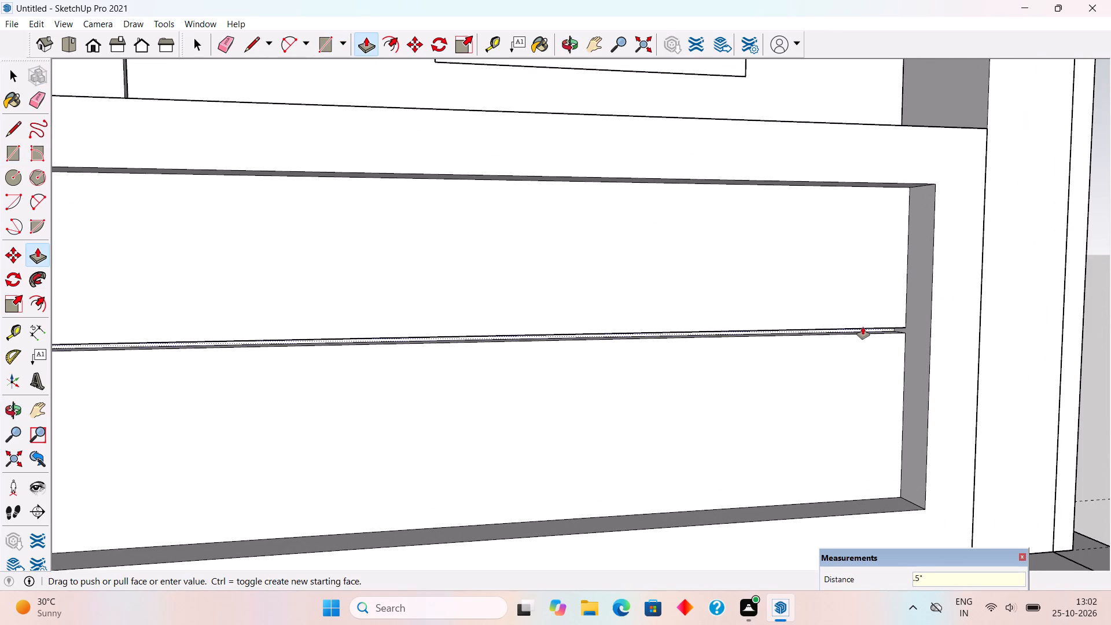
pyautogui.press('Return')
pyautogui.press('space')
pyautogui.scroll(-11, 863, 326)
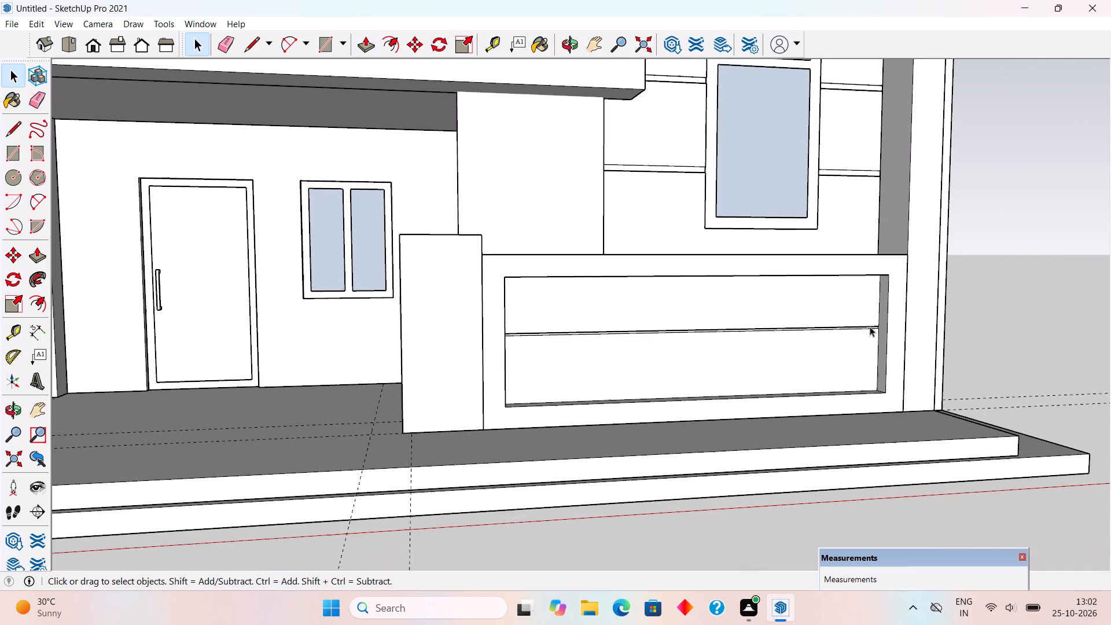
# Make the whole low wall, with its frame, recessed panel and groove, into a group and deselect it.
pyautogui.tripleClick(842, 361)
pyautogui.click(842, 361)
pyautogui.rightClick(842, 361)
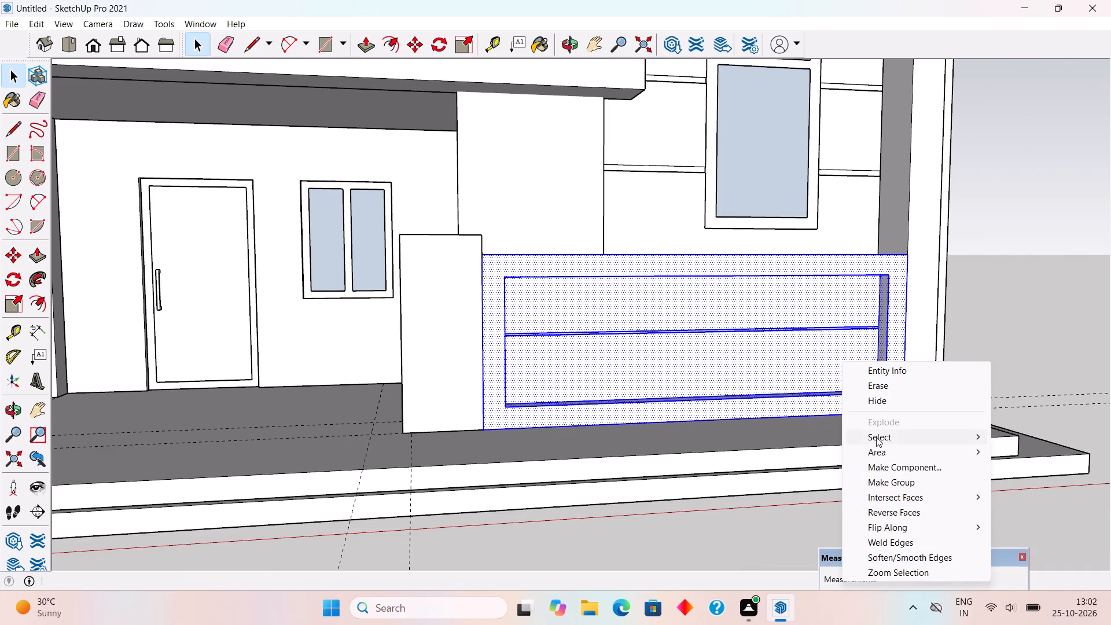
pyautogui.click(885, 478)
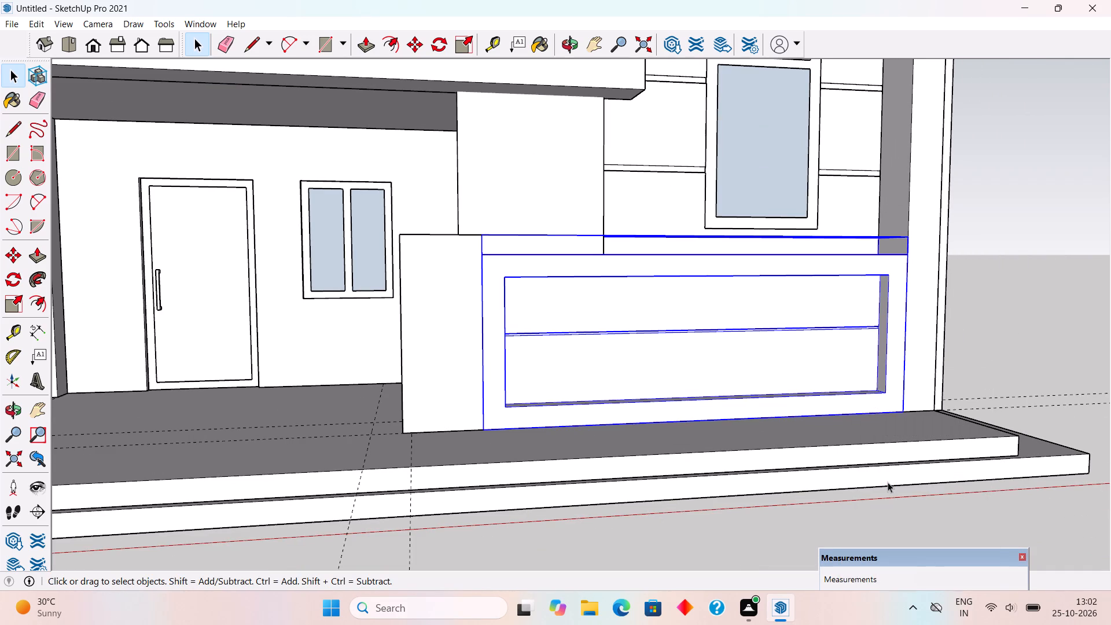
pyautogui.scroll(-1, 1039, 502)
pyautogui.click(1083, 343)
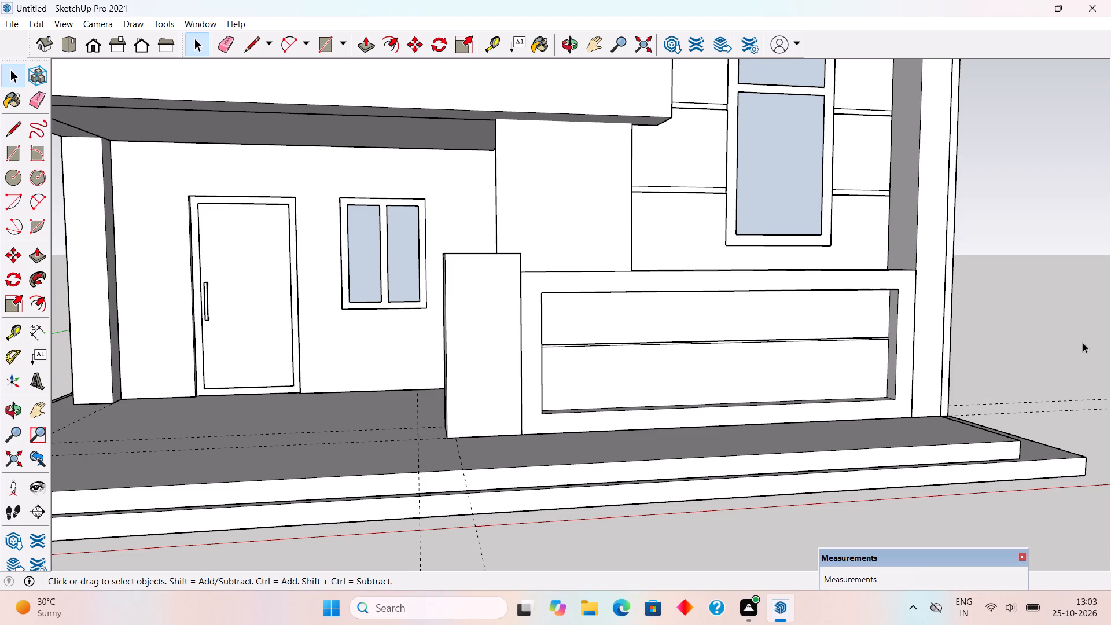
# Open the low wall group and push its raised front frame back 3" from the block's front face.
pyautogui.scroll(-3, 1087, 343)
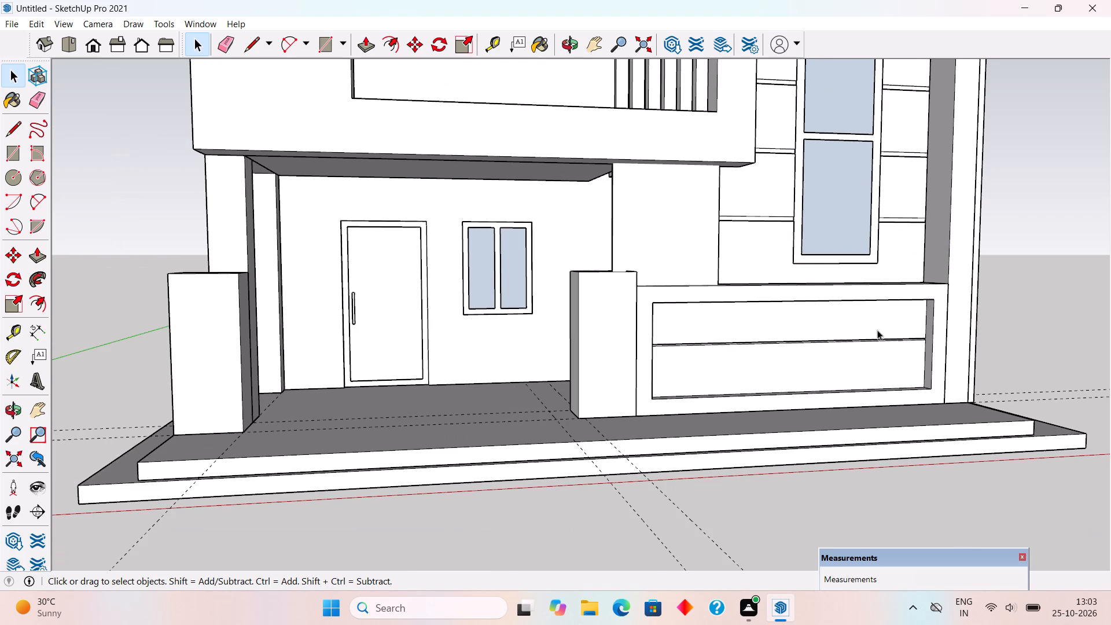
pyautogui.moveTo(846, 326); pyautogui.dragTo(917, 356, button='middle')
pyautogui.scroll(-1, 846, 326)
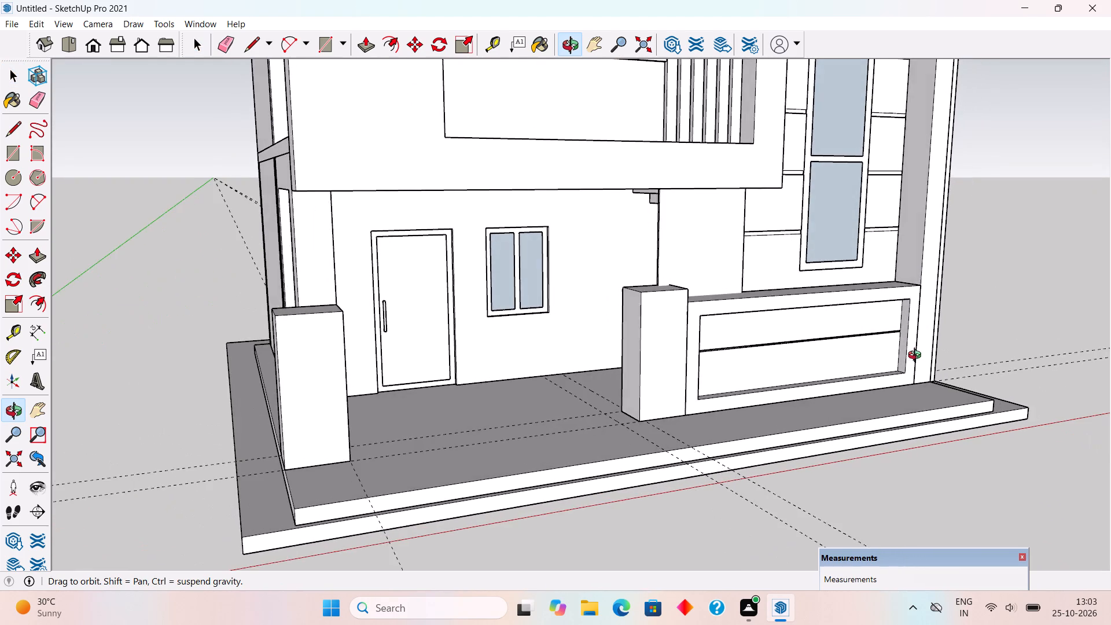
pyautogui.moveTo(917, 356); pyautogui.dragTo(690, 370, button='middle')
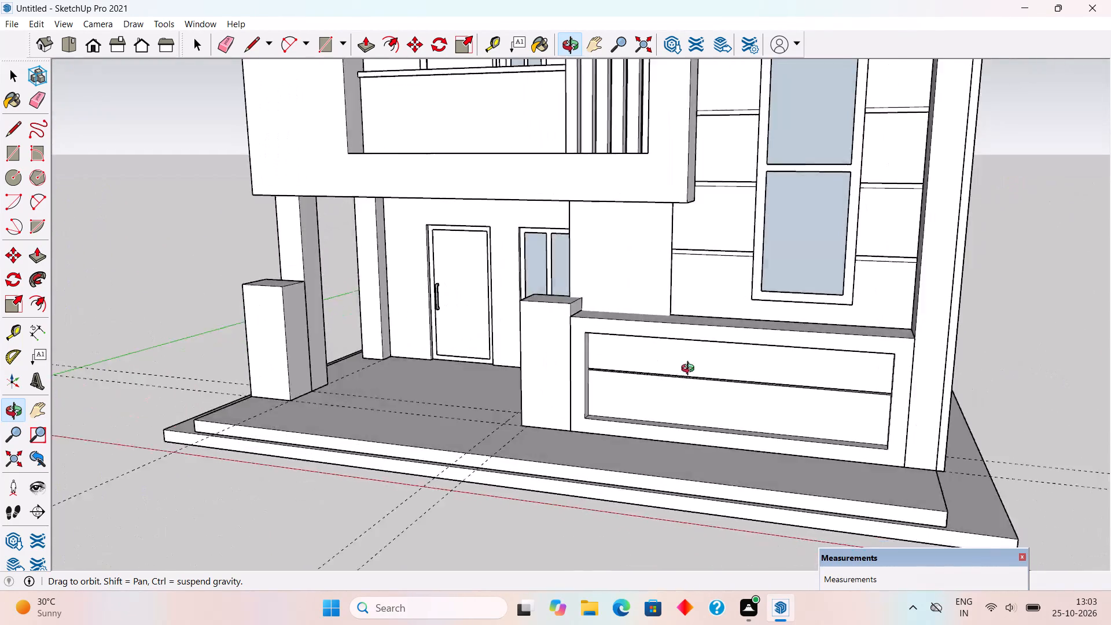
pyautogui.moveTo(690, 370); pyautogui.dragTo(855, 400, button='middle')
pyautogui.scroll(5, 928, 310)
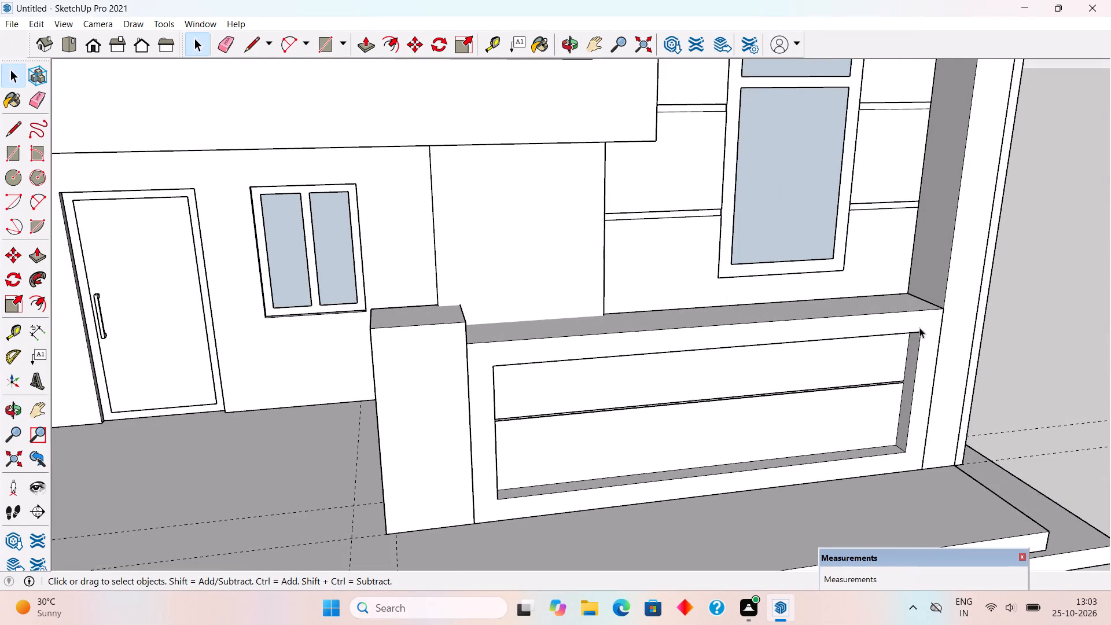
pyautogui.tripleClick(922, 326)
pyautogui.click(924, 325)
pyautogui.click(924, 325)
pyautogui.scroll(3, 924, 325)
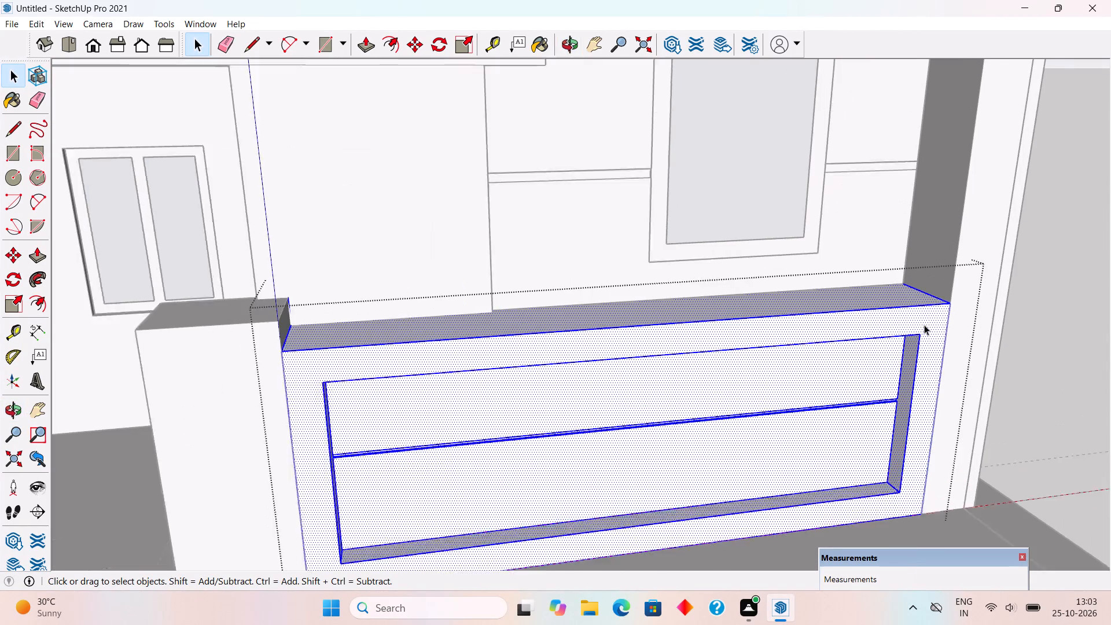
pyautogui.scroll(2, 924, 325)
pyautogui.click(924, 325)
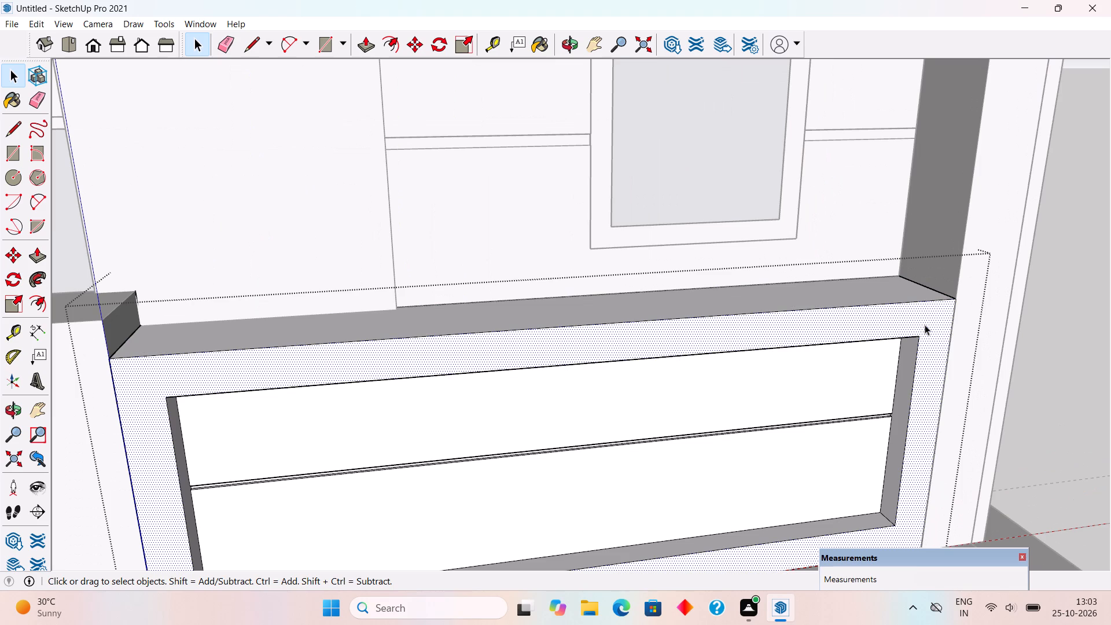
pyautogui.press('p')
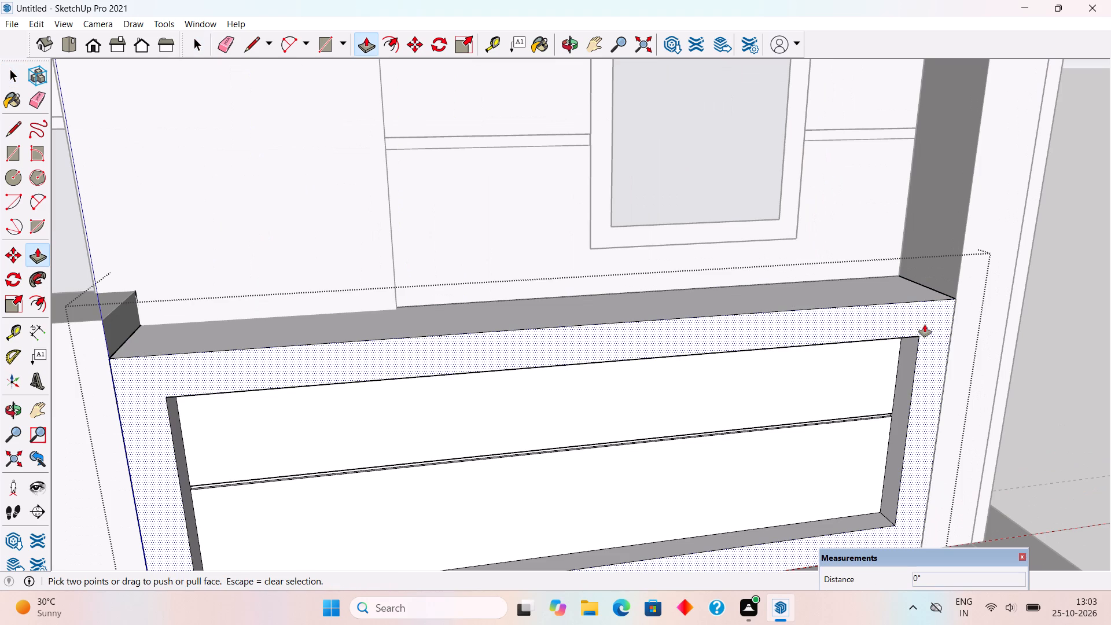
pyautogui.click(934, 380)
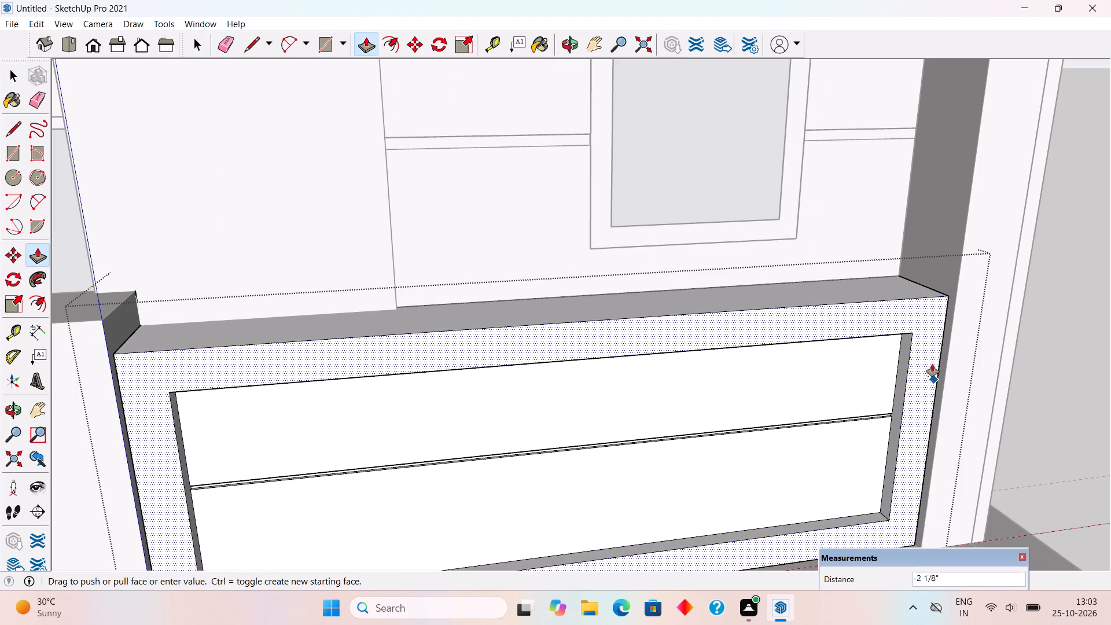
pyautogui.write('3"')
pyautogui.press('Return')
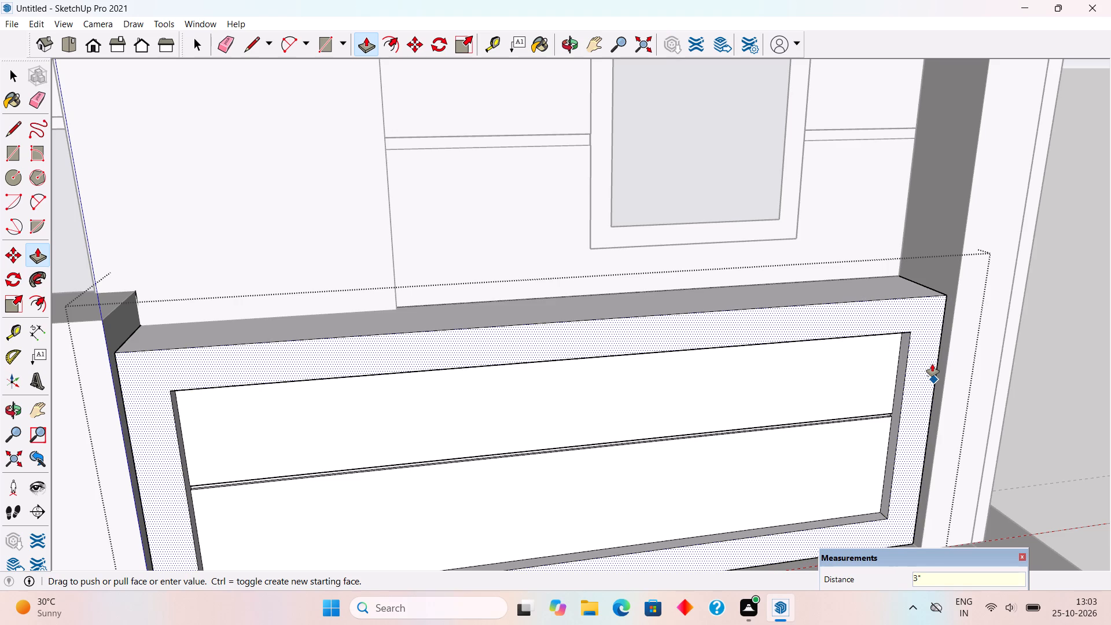
# Finish editing the low wall group and close it.
pyautogui.press('space')
pyautogui.scroll(-4, 932, 364)
pyautogui.click(1036, 354)
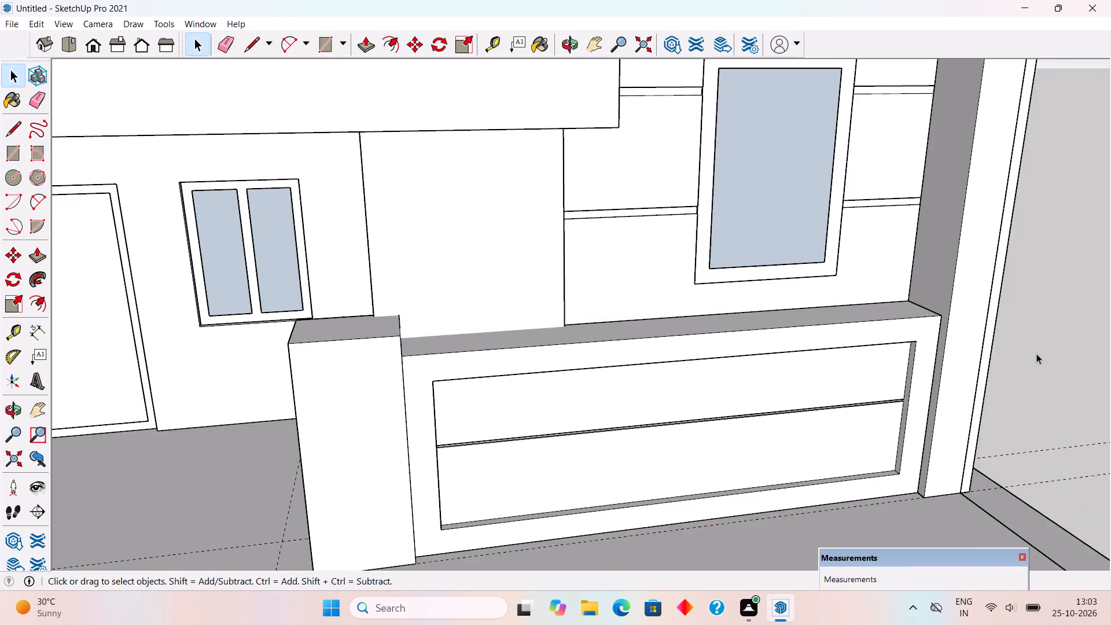
# Draw a gate panel rectangle about 10' 9 5/16" by 5' across the opening between the two front blocks.
pyautogui.scroll(-6, 1032, 351)
pyautogui.moveTo(846, 385); pyautogui.dragTo(558, 502, button='middle')
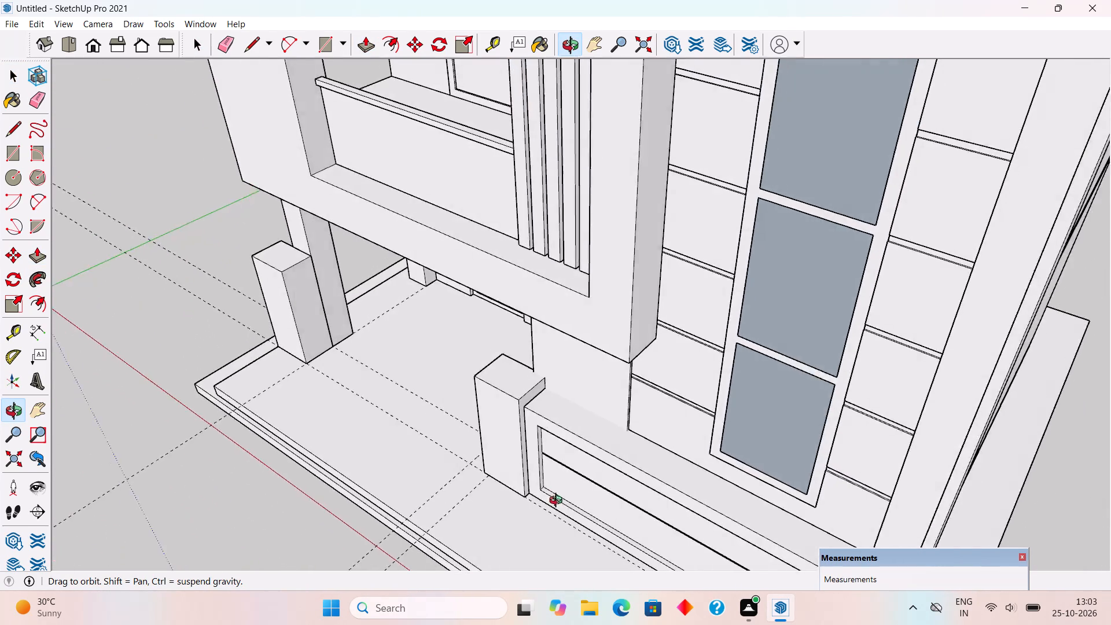
pyautogui.moveTo(558, 502); pyautogui.dragTo(797, 387, button='middle')
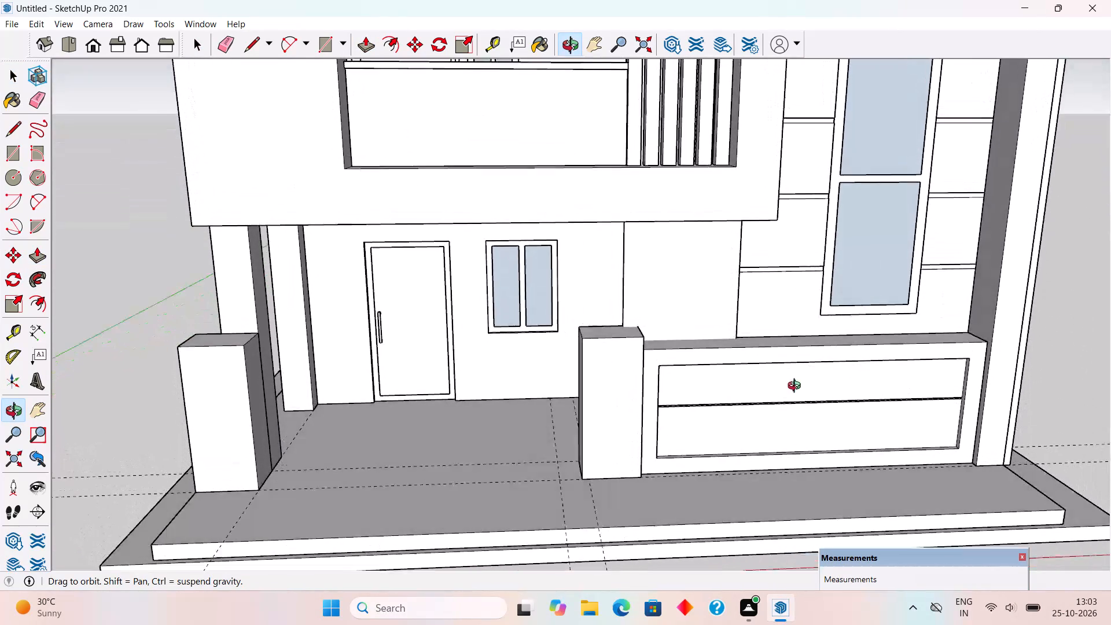
pyautogui.moveTo(797, 387); pyautogui.dragTo(801, 394, button='middle')
pyautogui.scroll(-3, 551, 410)
pyautogui.moveTo(551, 406); pyautogui.dragTo(574, 332, button='middle')
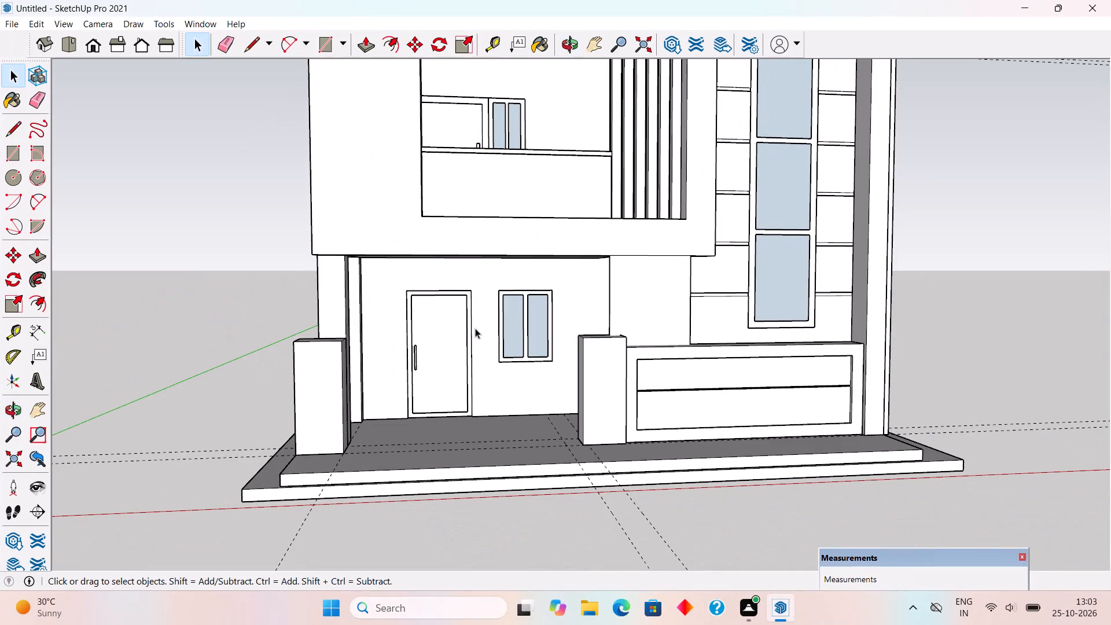
pyautogui.moveTo(324, 436); pyautogui.dragTo(351, 477, button='middle')
pyautogui.scroll(1, 362, 483)
pyautogui.press('r')
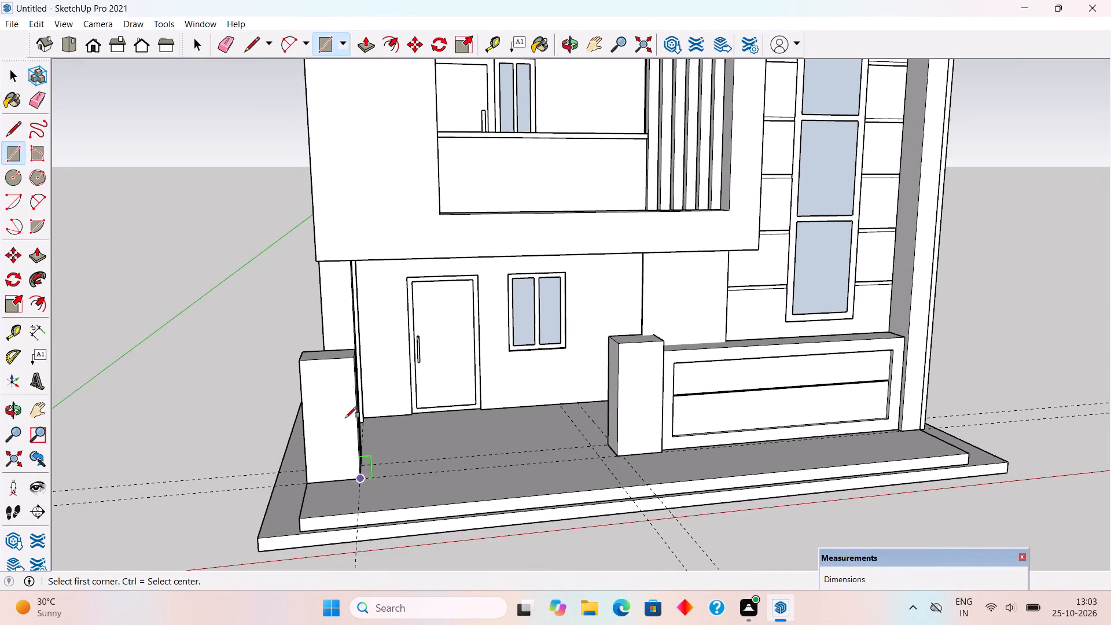
pyautogui.click(356, 356)
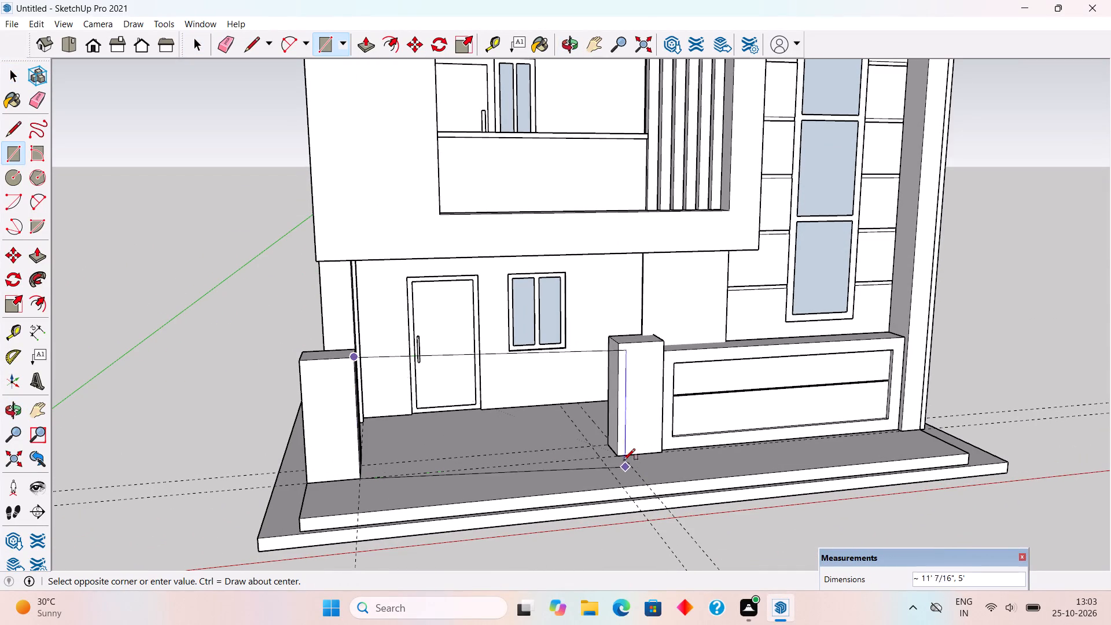
pyautogui.click(622, 456)
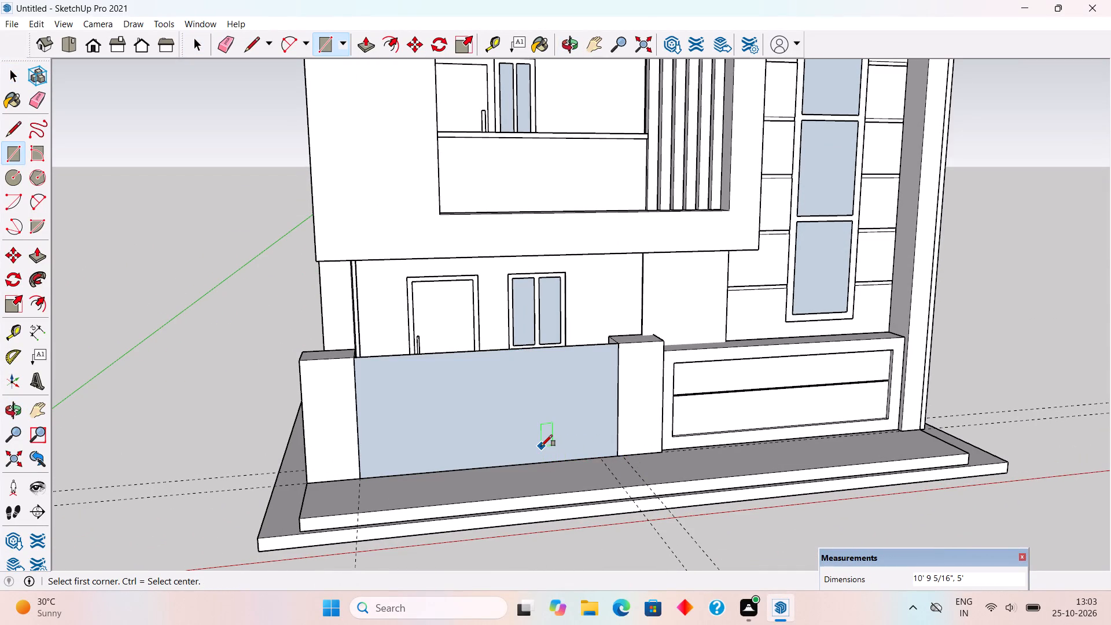
pyautogui.press('space')
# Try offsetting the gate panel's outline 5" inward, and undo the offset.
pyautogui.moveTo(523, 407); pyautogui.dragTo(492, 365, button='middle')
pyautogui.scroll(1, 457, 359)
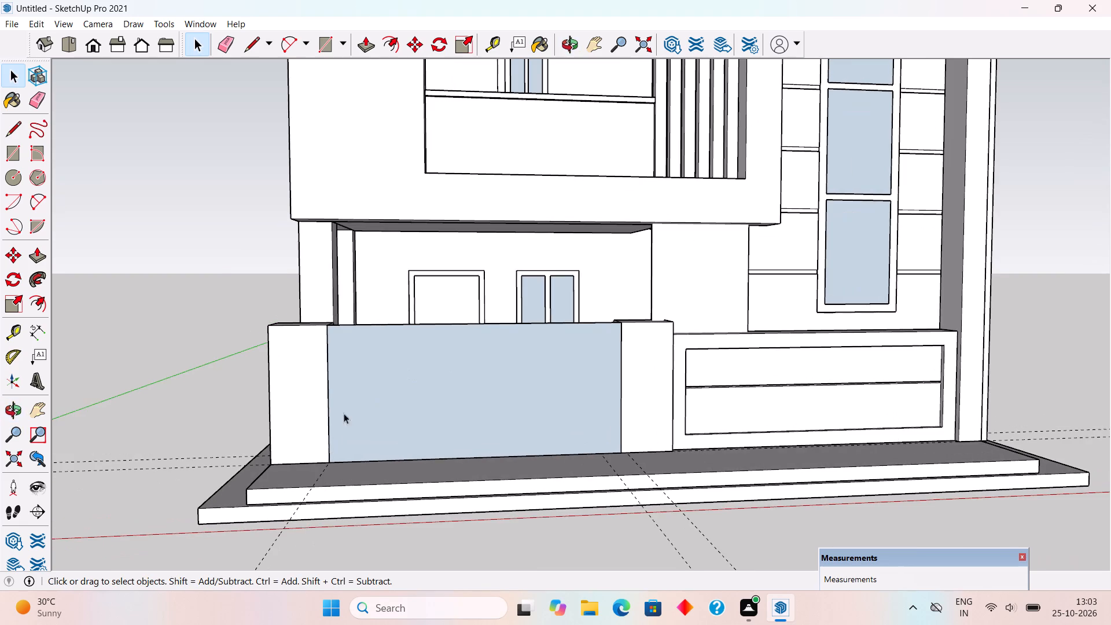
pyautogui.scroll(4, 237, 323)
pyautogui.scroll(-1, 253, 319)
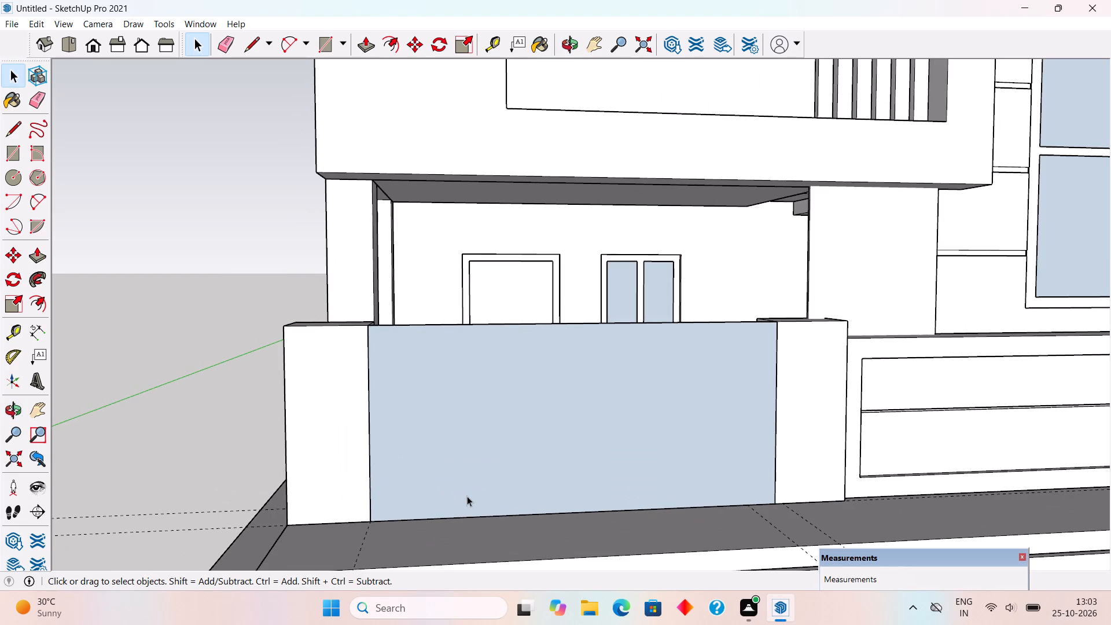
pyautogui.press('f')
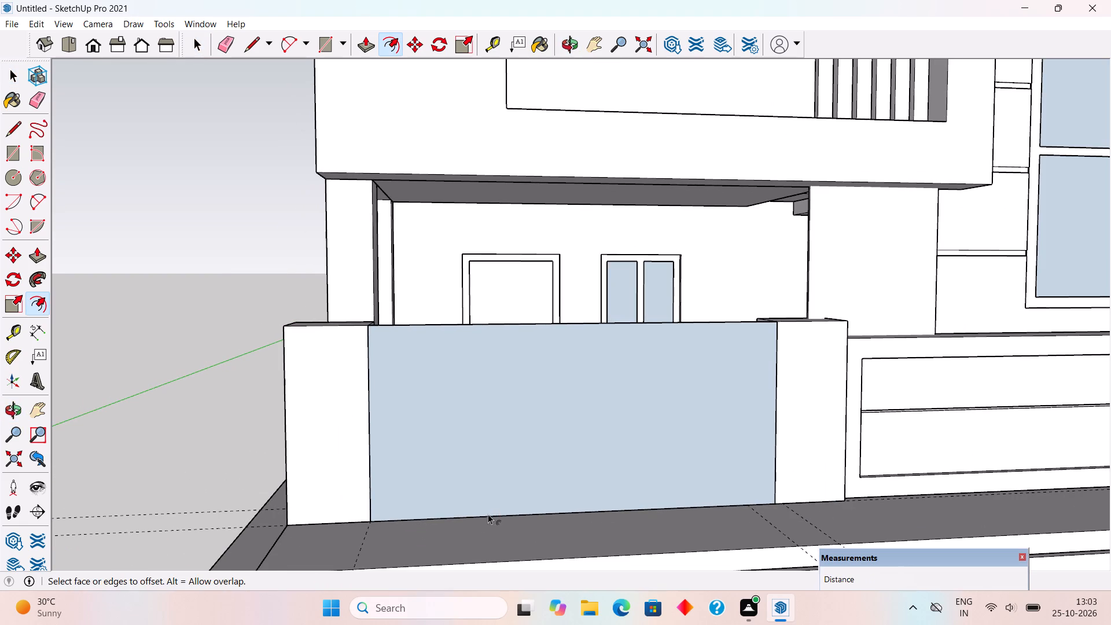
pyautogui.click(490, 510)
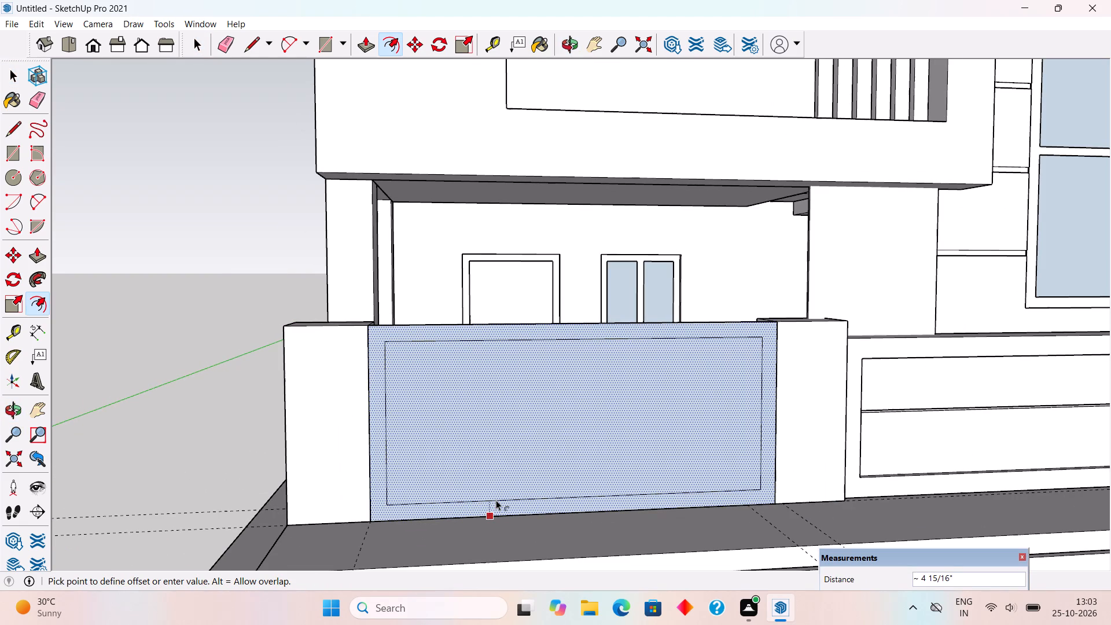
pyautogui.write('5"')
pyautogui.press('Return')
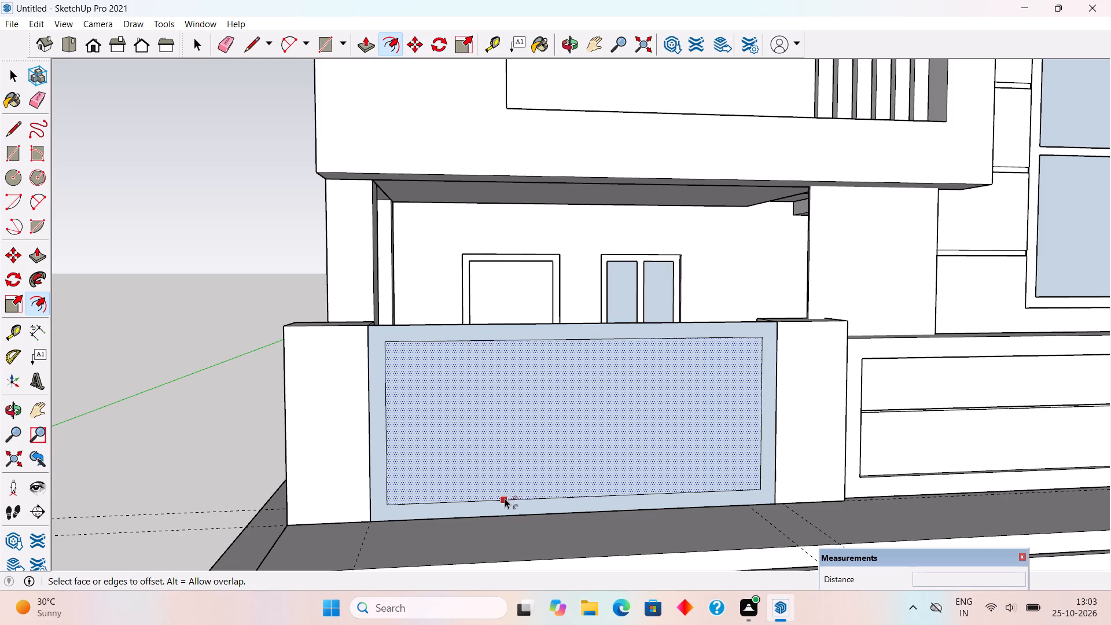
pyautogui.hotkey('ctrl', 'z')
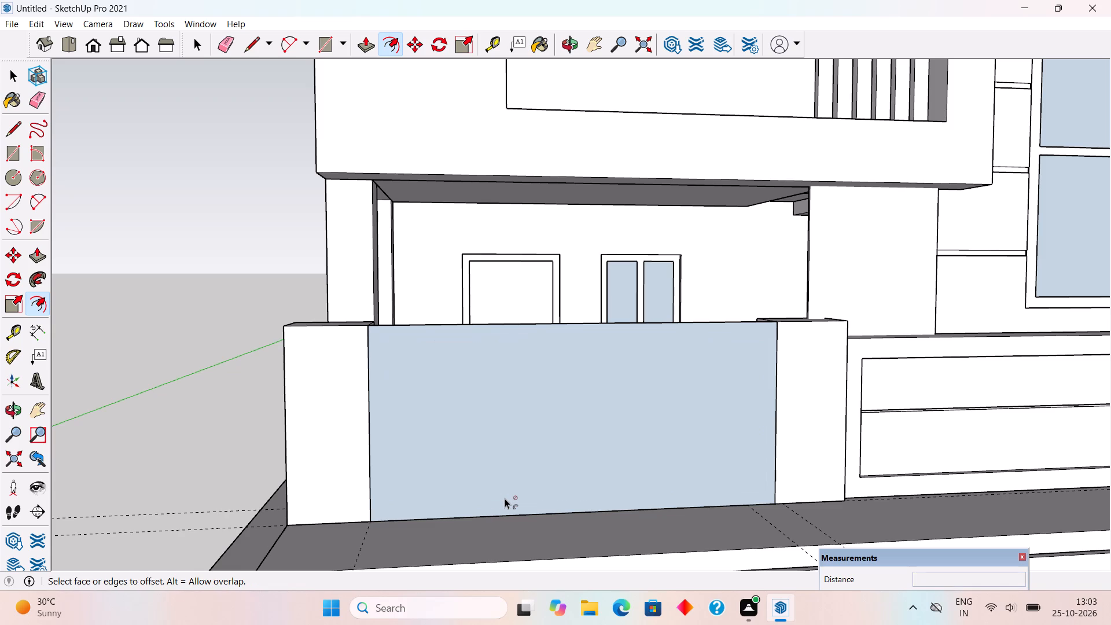
# Place a vertical guide parallel to the gate panel's left edge, through the midpoint of its bottom edge.
pyautogui.press('t')
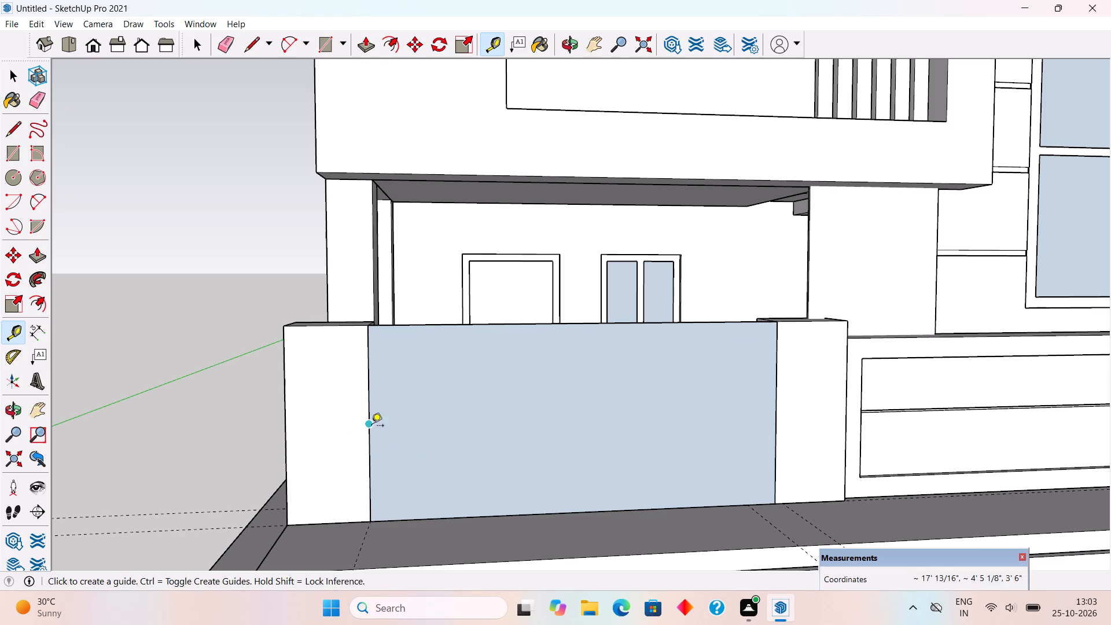
pyautogui.click(371, 438)
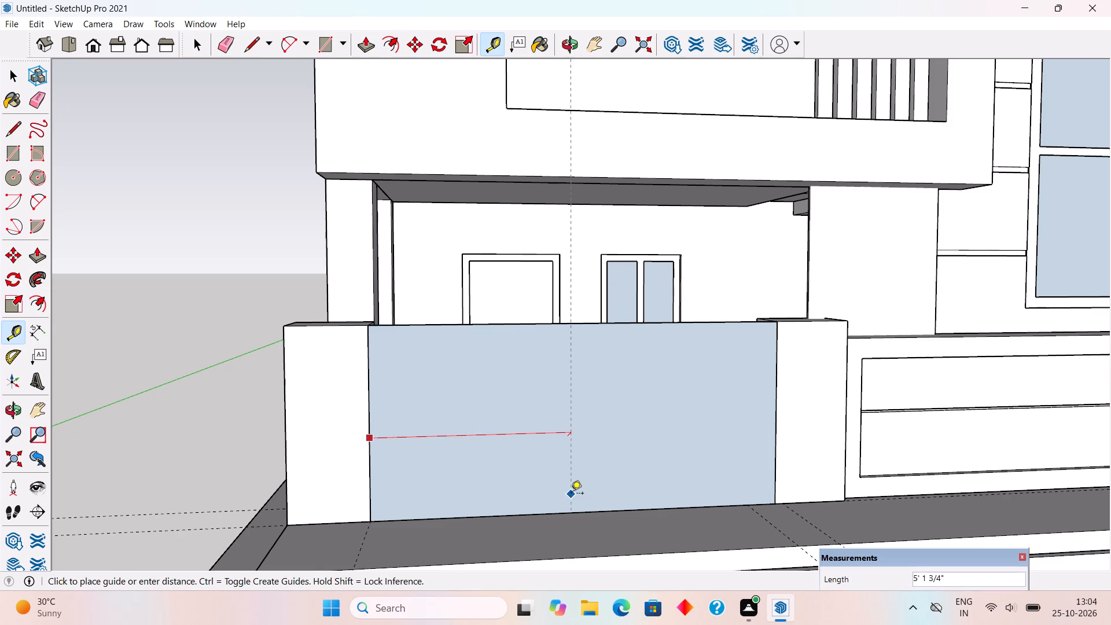
pyautogui.click(575, 511)
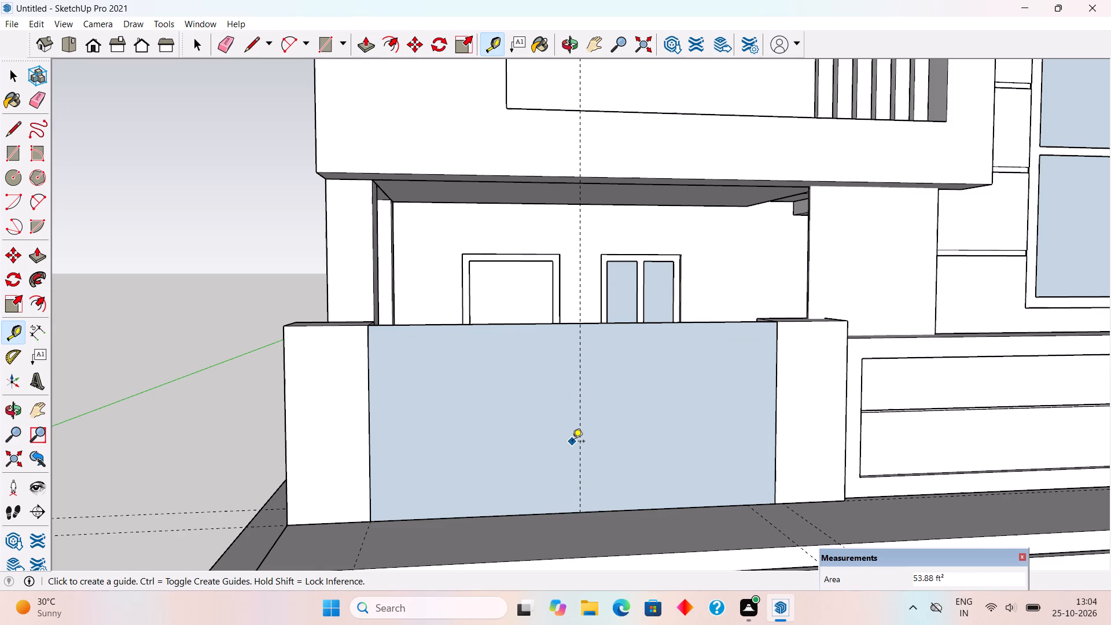
# Add two vertical guides, one 0.15" to each side of the gate panel's centre guide.
pyautogui.click(580, 438)
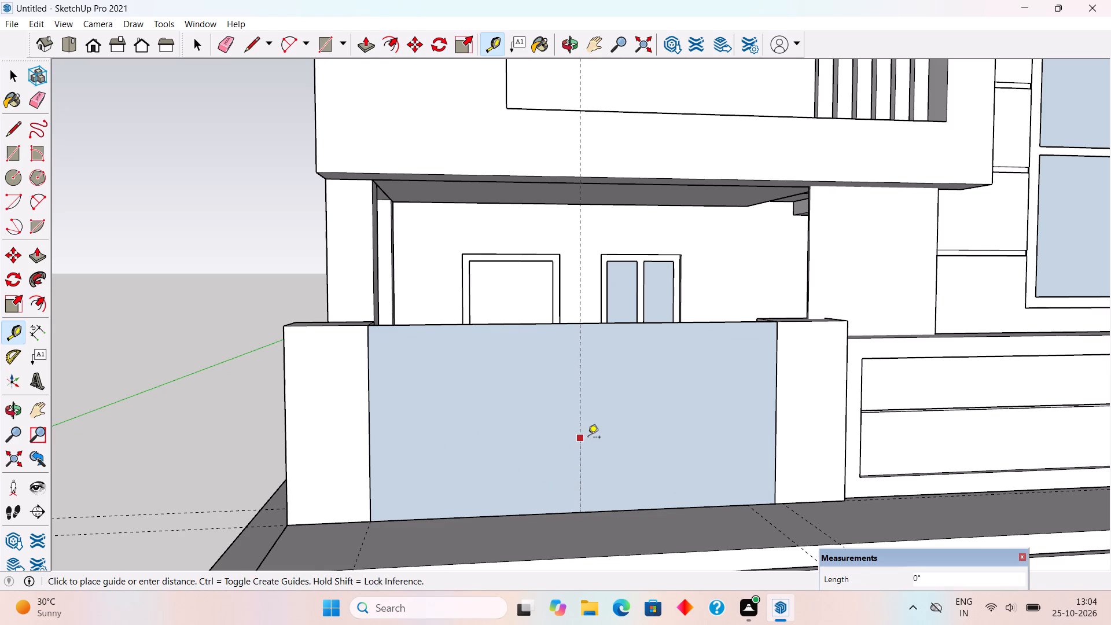
pyautogui.write('.3')
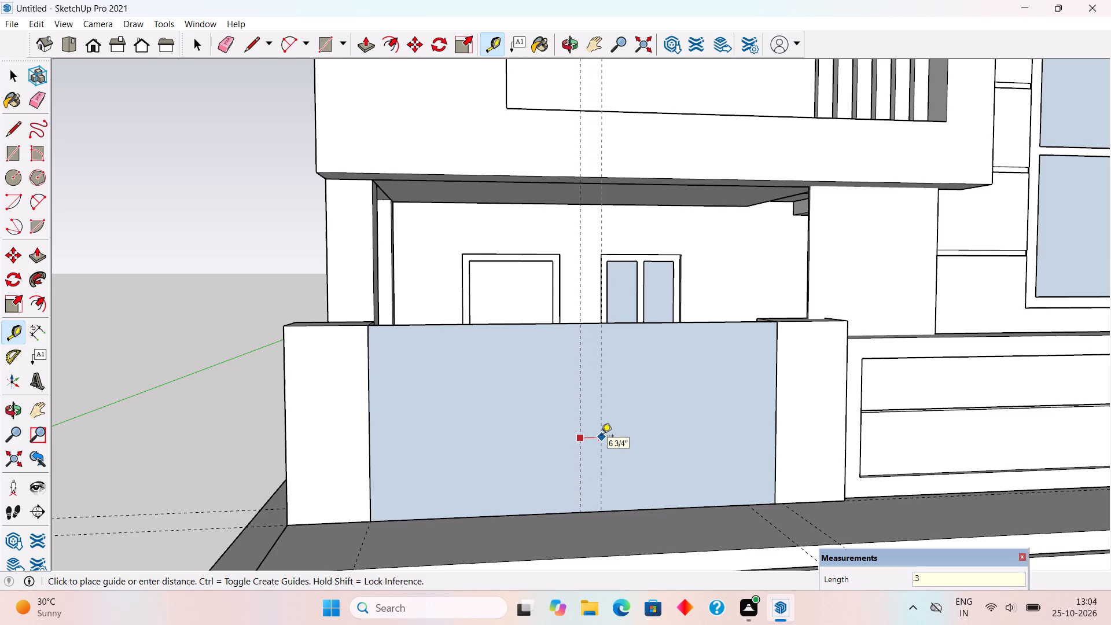
pyautogui.press('BackSpace')
pyautogui.press('BackSpace')
pyautogui.write('.15"')
pyautogui.press('Return')
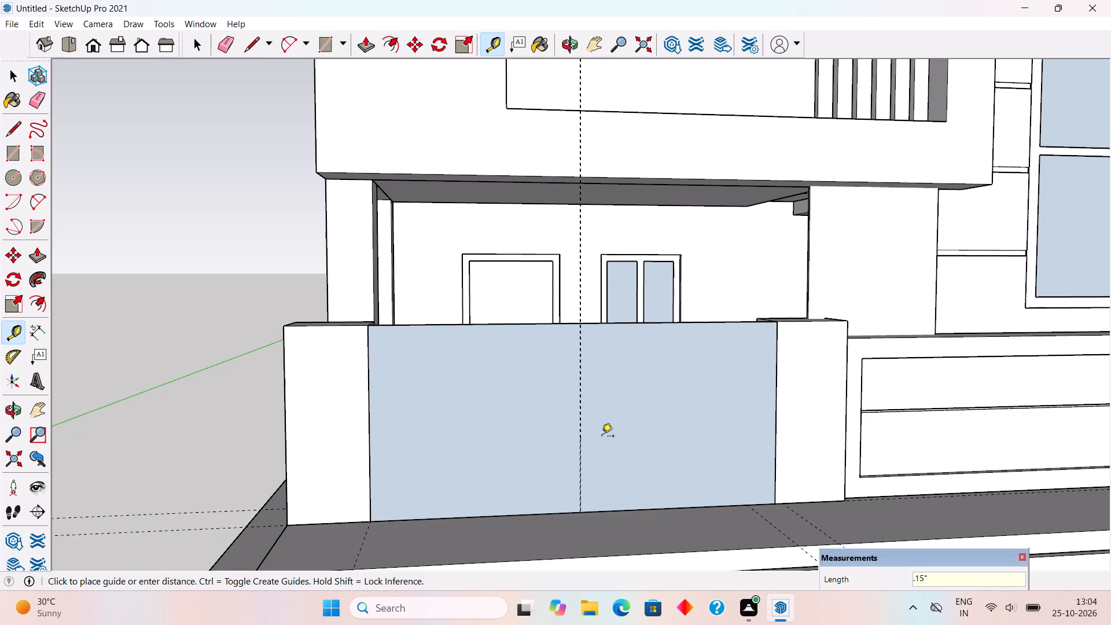
pyautogui.scroll(20, 571, 438)
pyautogui.scroll(6, 571, 438)
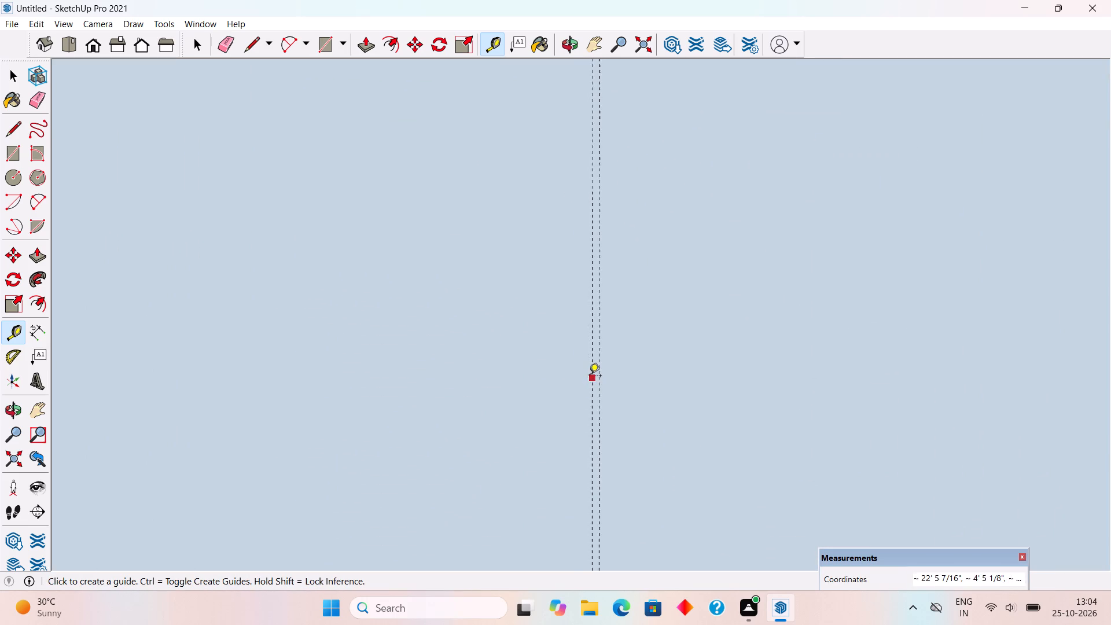
pyautogui.scroll(5, 589, 377)
pyautogui.click(590, 376)
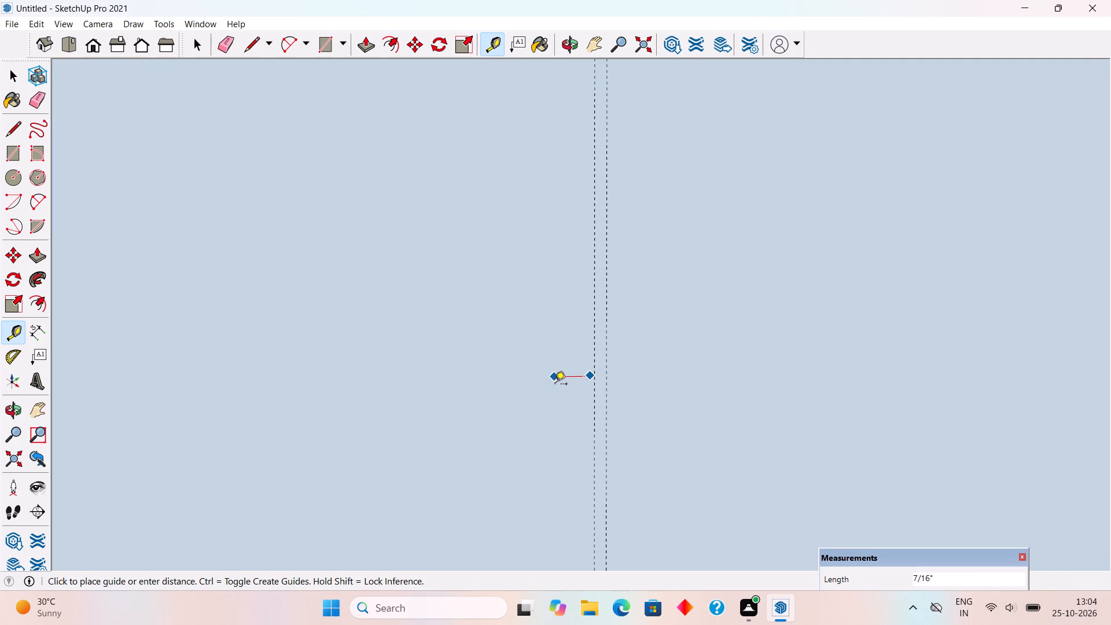
pyautogui.press('t')
pyautogui.click(592, 440)
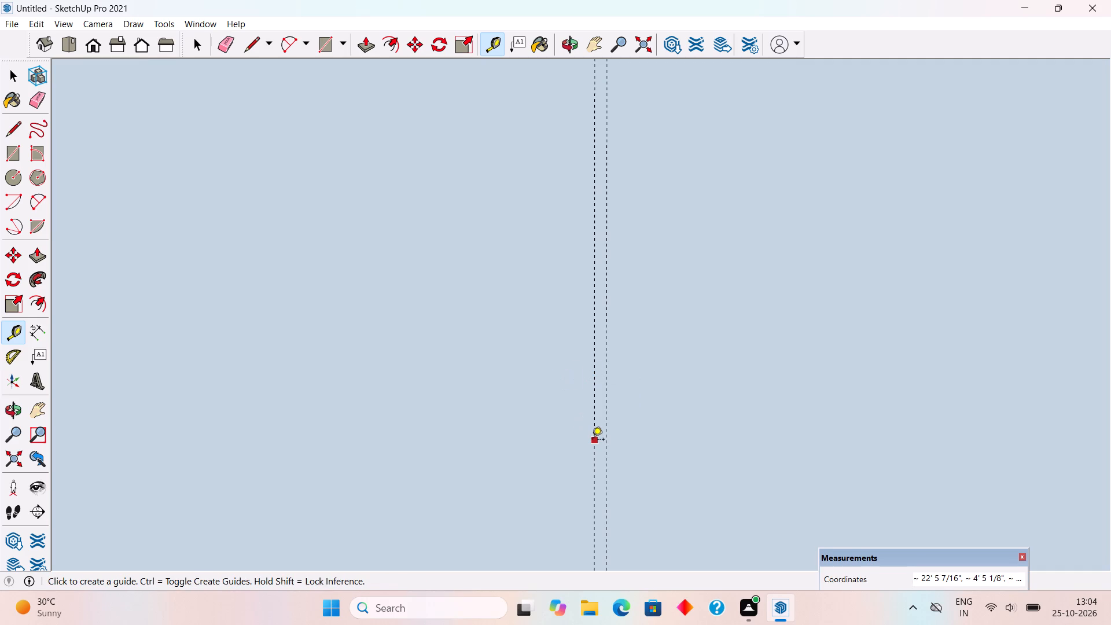
pyautogui.write('.15"')
pyautogui.press('Return')
pyautogui.press('space')
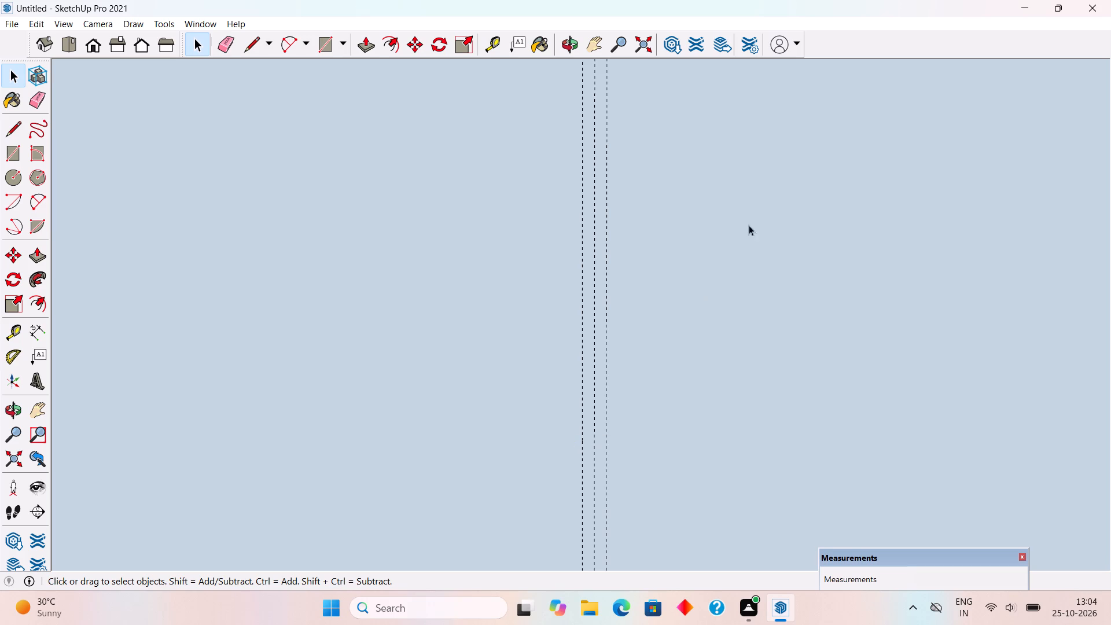
# Draw a 5' vertical line along the left-hand guide from the gate panel's bottom edge to its top edge.
pyautogui.scroll(-5, 860, 131)
pyautogui.scroll(-7, 820, 282)
pyautogui.press('l')
pyautogui.scroll(-6, 774, 268)
pyautogui.scroll(-11, 724, 267)
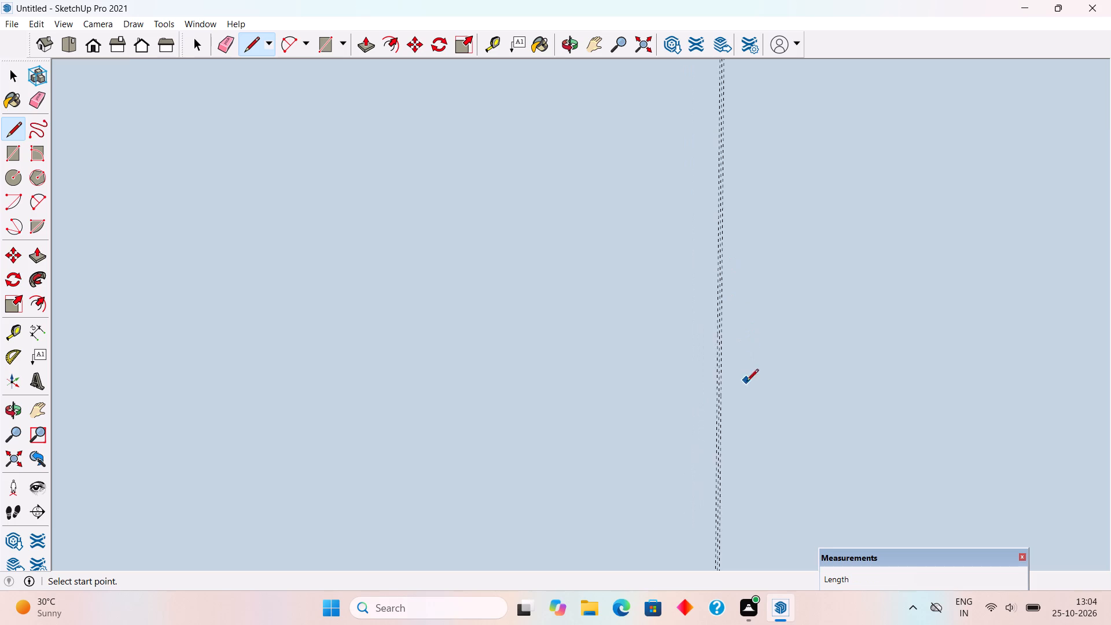
pyautogui.scroll(-7, 735, 313)
pyautogui.scroll(7, 719, 532)
pyautogui.scroll(6, 657, 513)
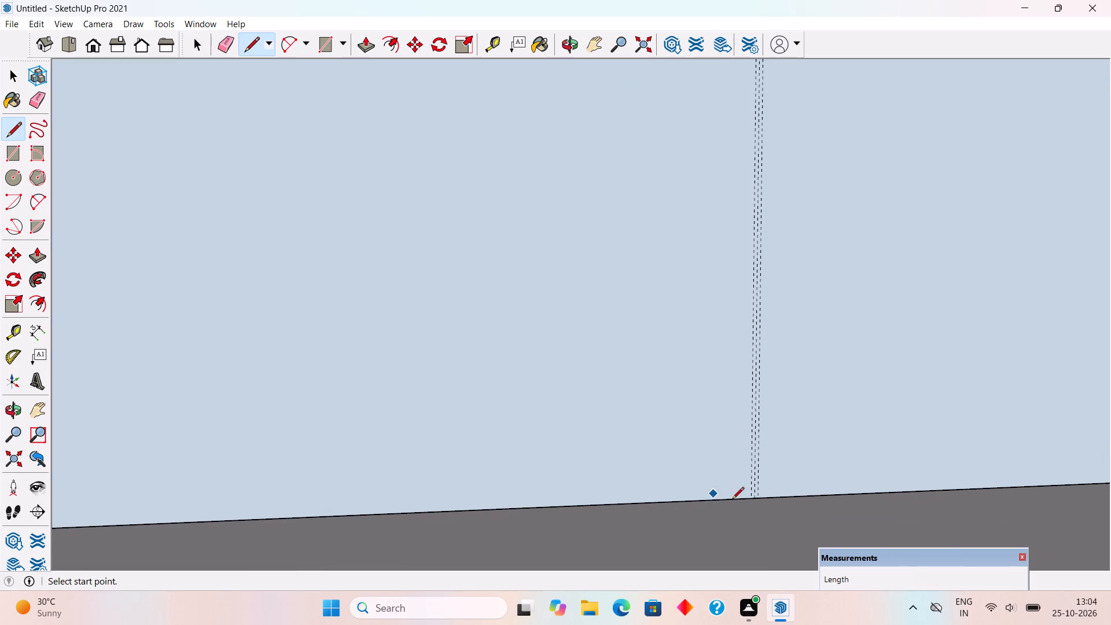
pyautogui.scroll(14, 734, 500)
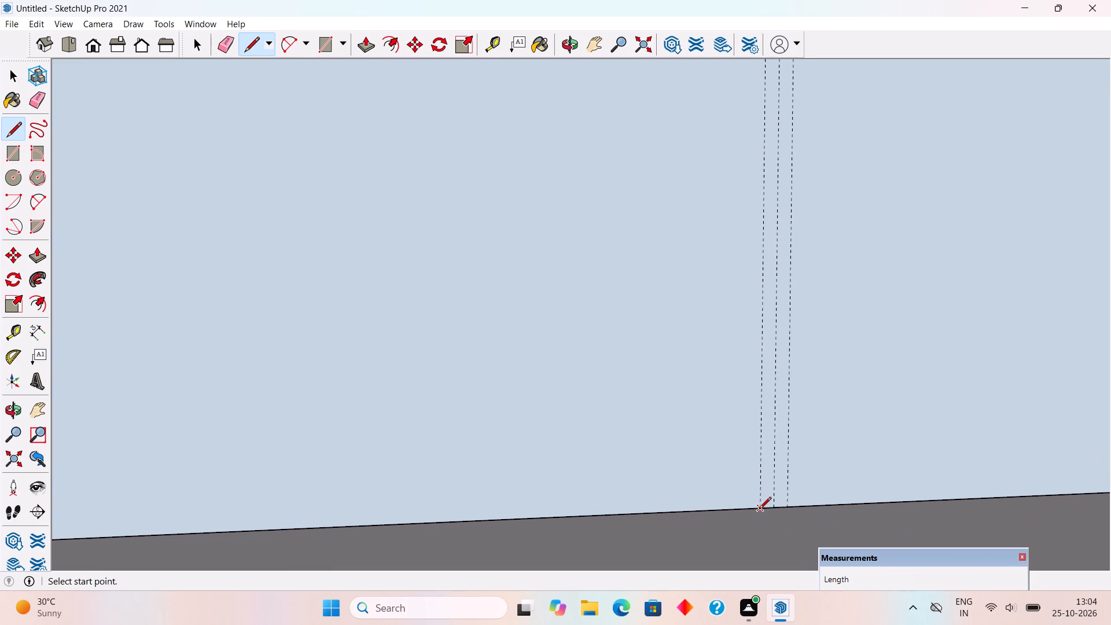
pyautogui.click(759, 510)
pyautogui.scroll(-17, 755, 494)
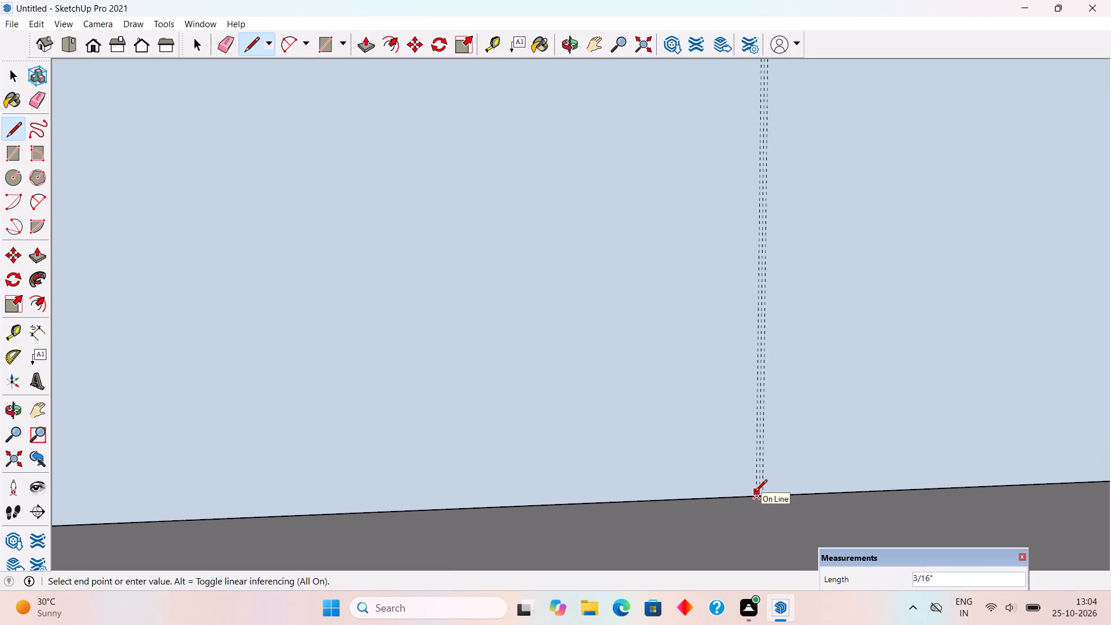
pyautogui.scroll(-15, 755, 492)
pyautogui.scroll(6, 744, 200)
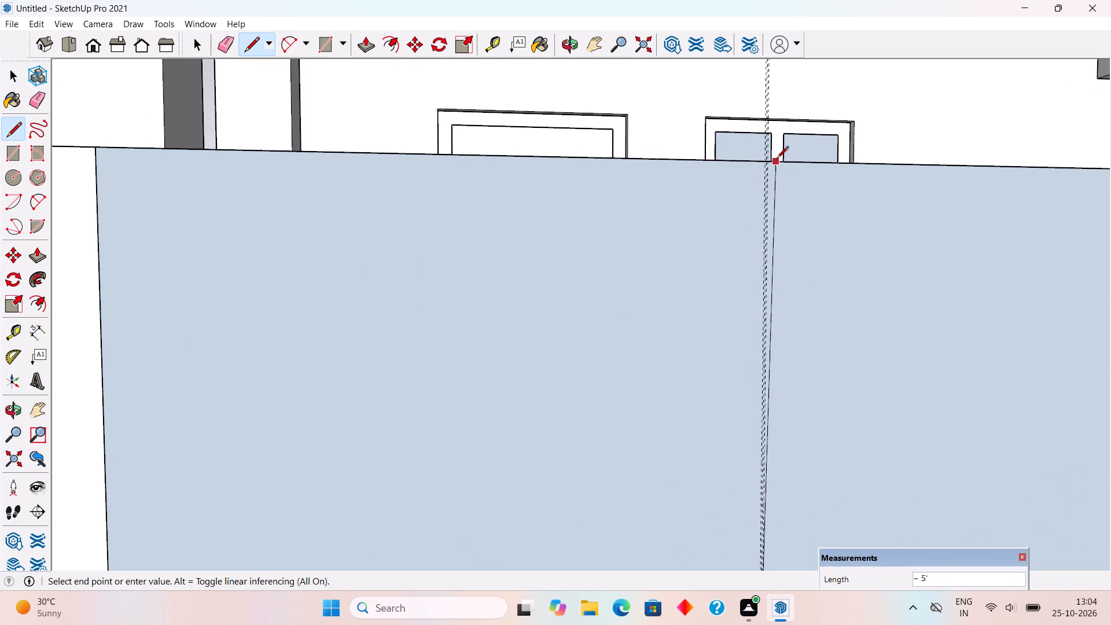
pyautogui.scroll(6, 778, 158)
pyautogui.scroll(-5, 680, 198)
pyautogui.scroll(4, 647, 206)
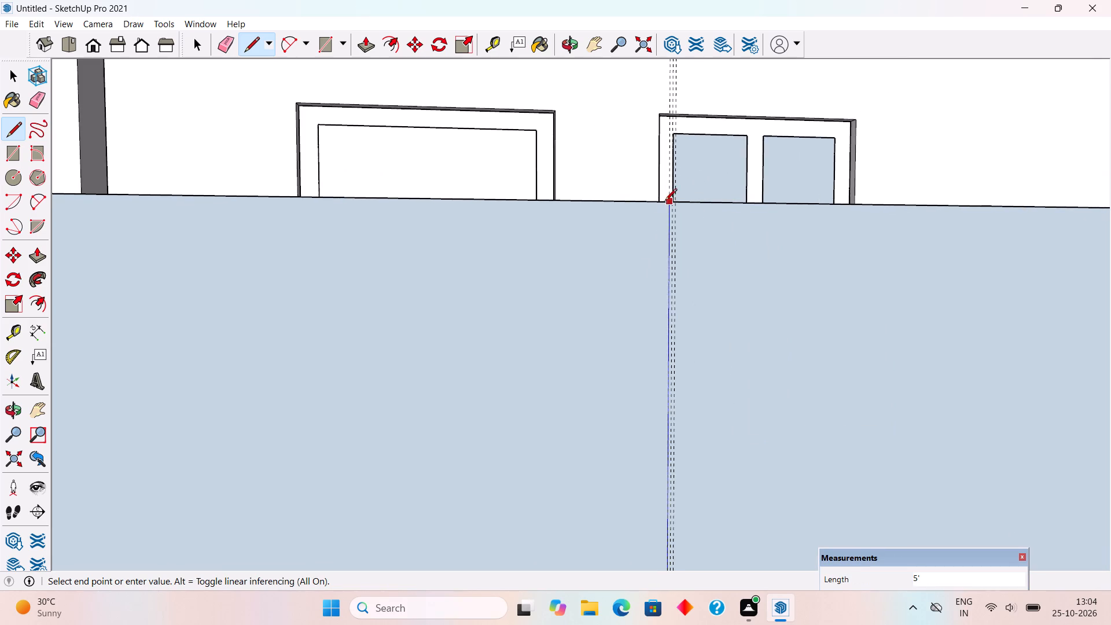
pyautogui.scroll(8, 665, 201)
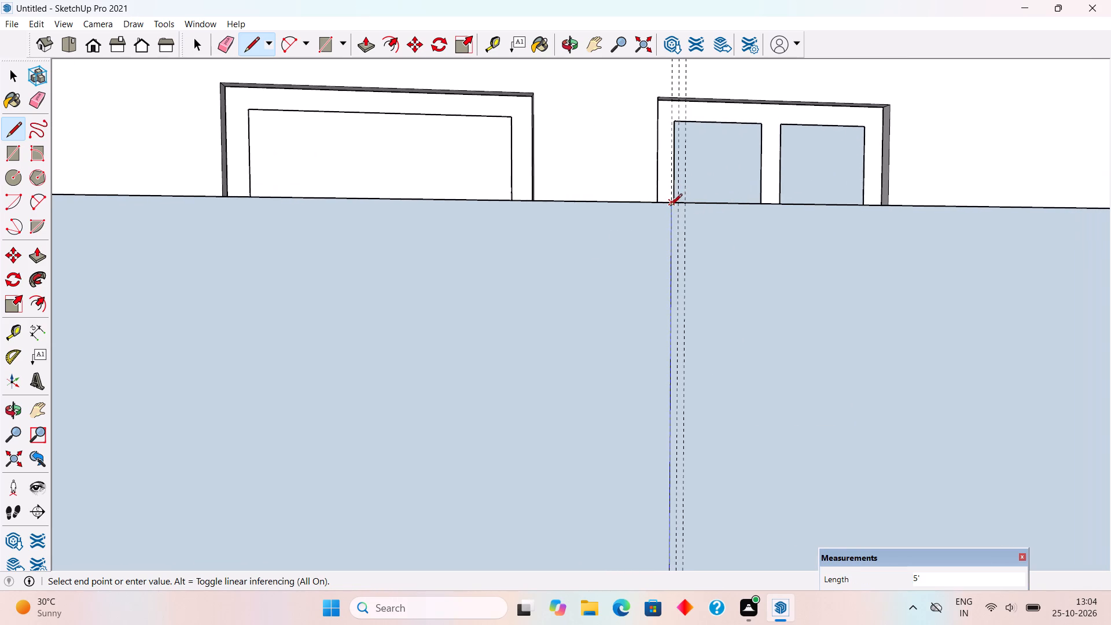
pyautogui.click(671, 203)
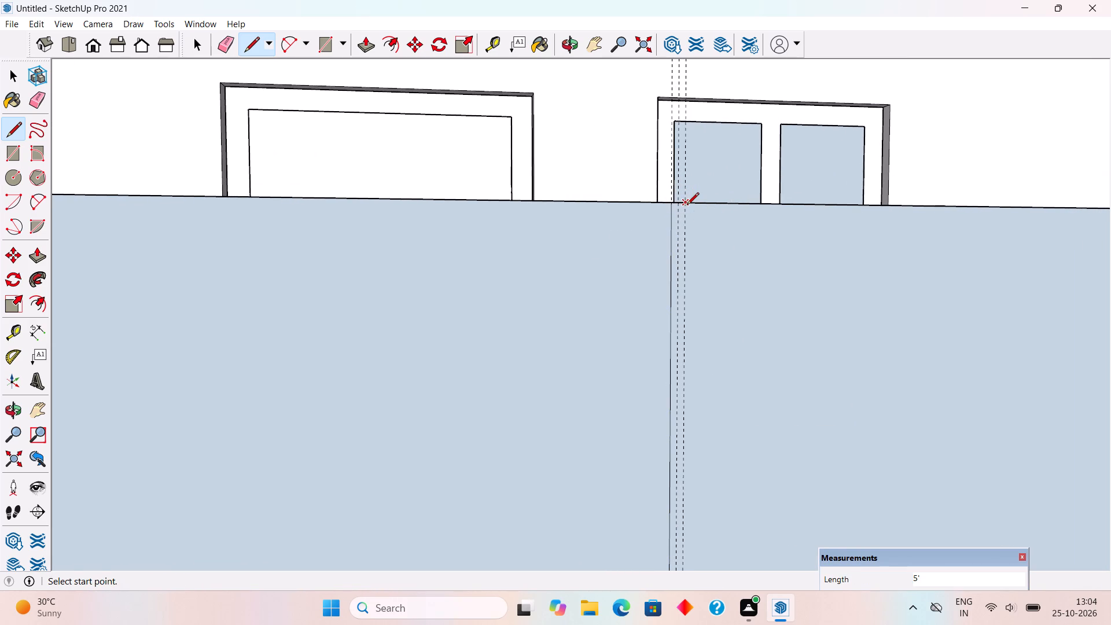
# Draw a 5' vertical line along the right-hand guide from the gate panel's top edge to its bottom edge.
pyautogui.click(687, 205)
pyautogui.scroll(-9, 697, 289)
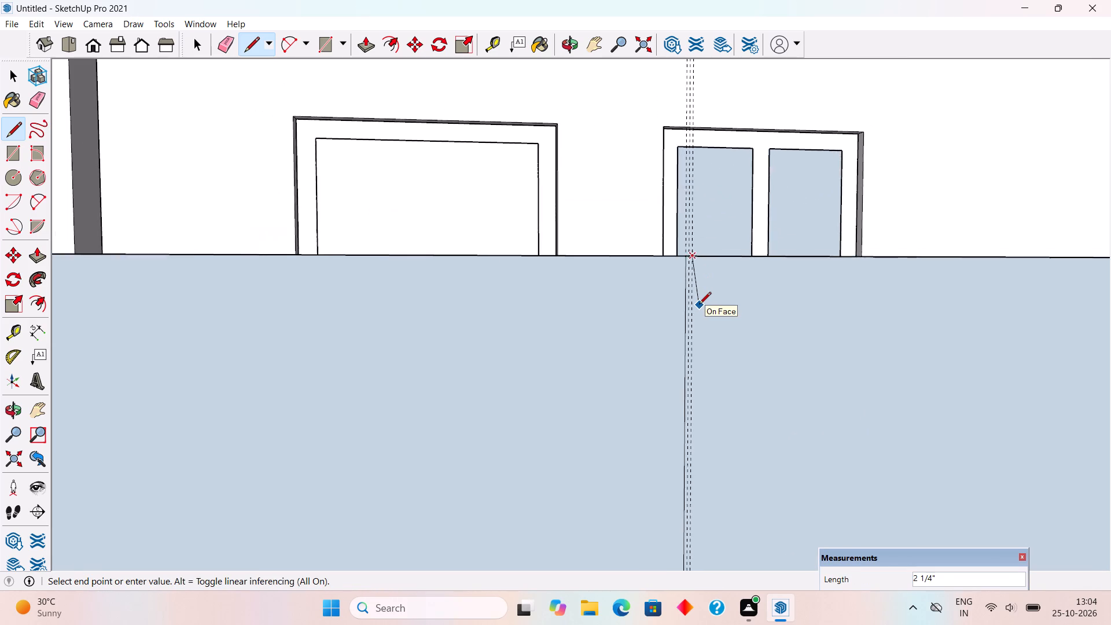
pyautogui.scroll(-16, 708, 313)
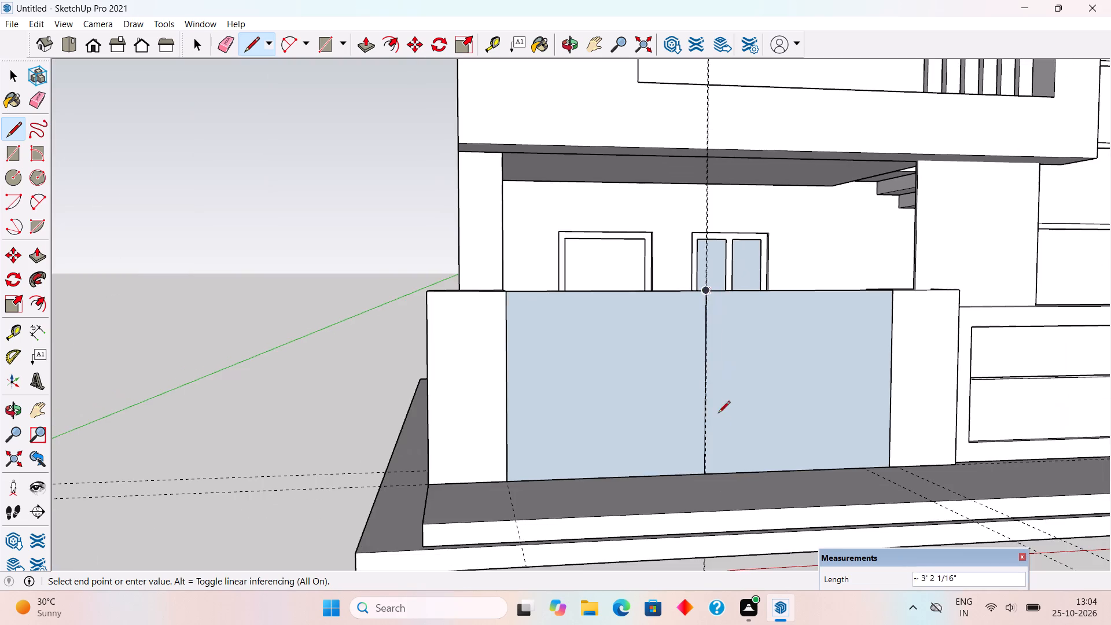
pyautogui.scroll(20, 698, 474)
pyautogui.scroll(9, 698, 474)
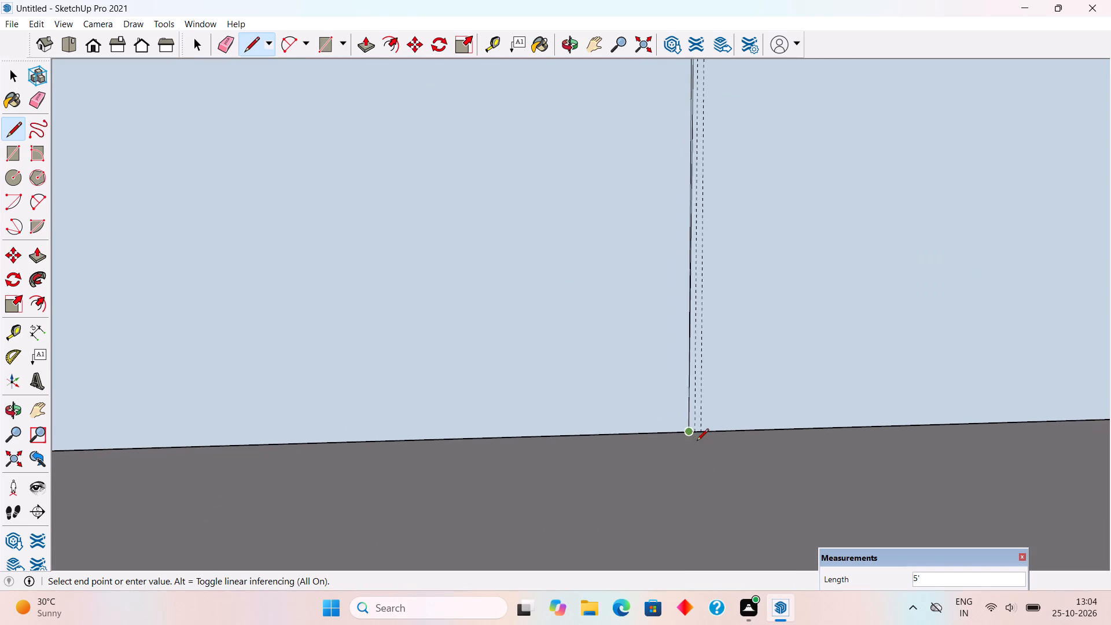
pyautogui.scroll(6, 697, 442)
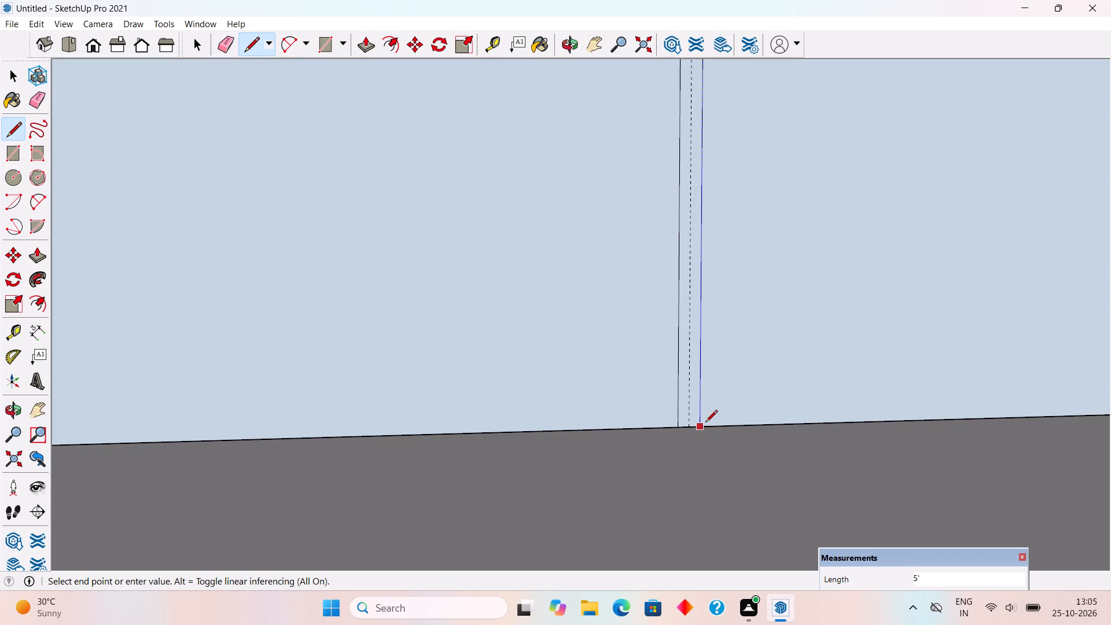
pyautogui.click(700, 424)
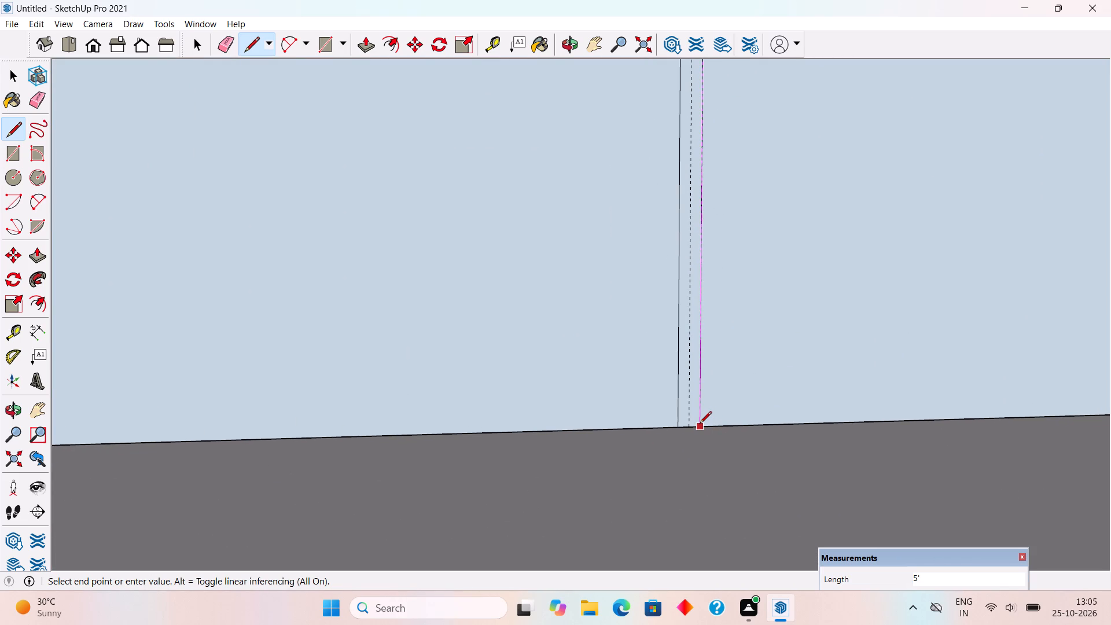
# Delete the narrow strip face between the two vertical lines, the centre guide and the strip's short bottom edge.
pyautogui.press('space')
pyautogui.click(693, 418)
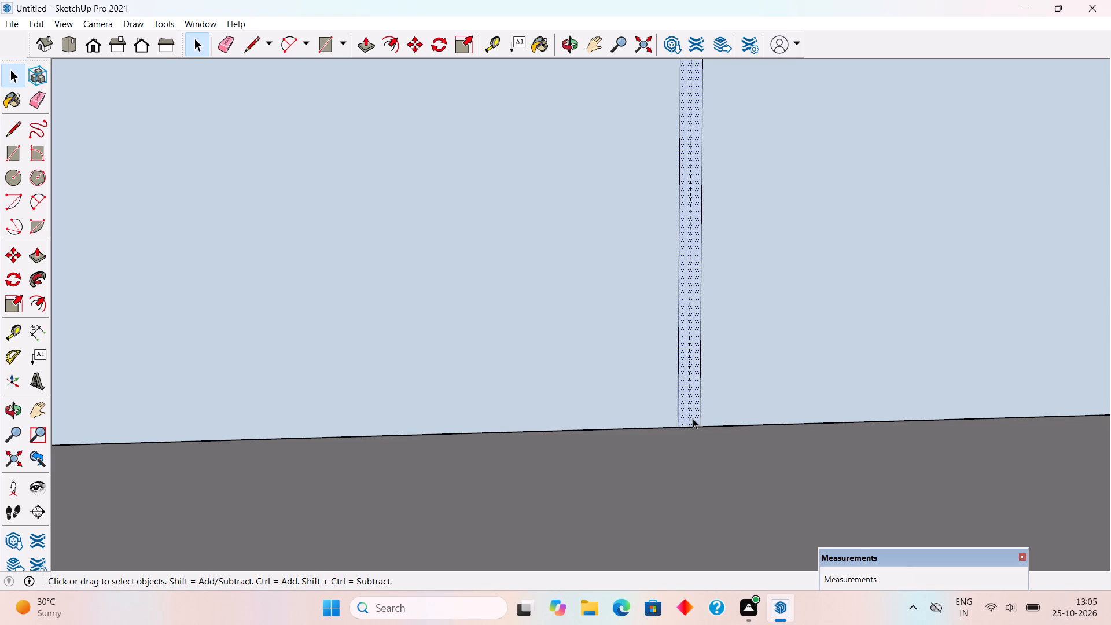
pyautogui.press('Delete')
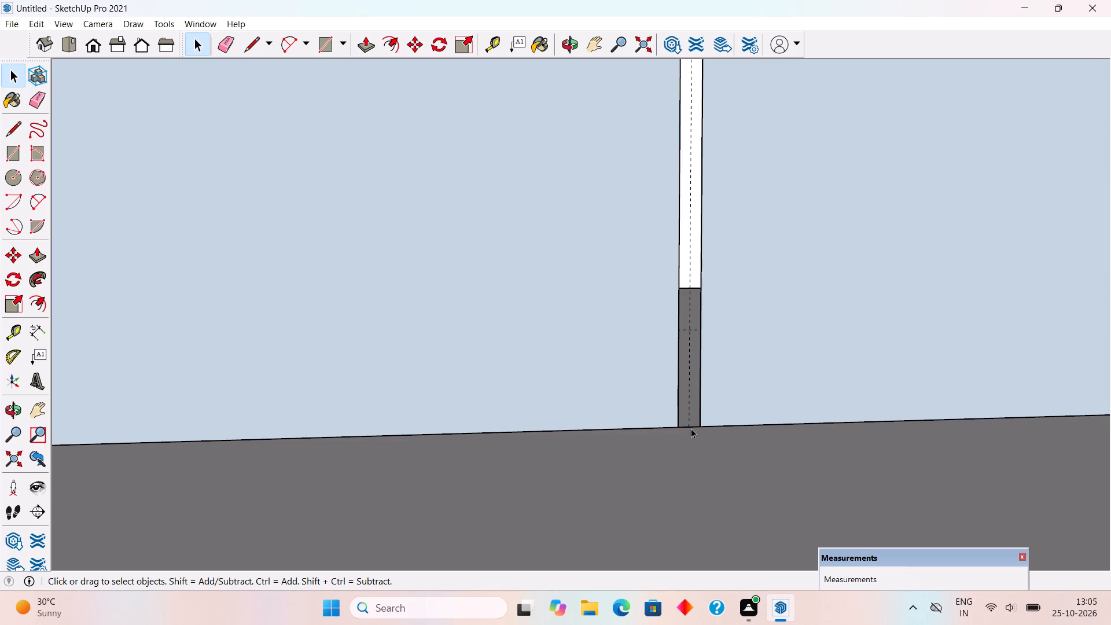
pyautogui.click(691, 428)
pyautogui.press('Delete')
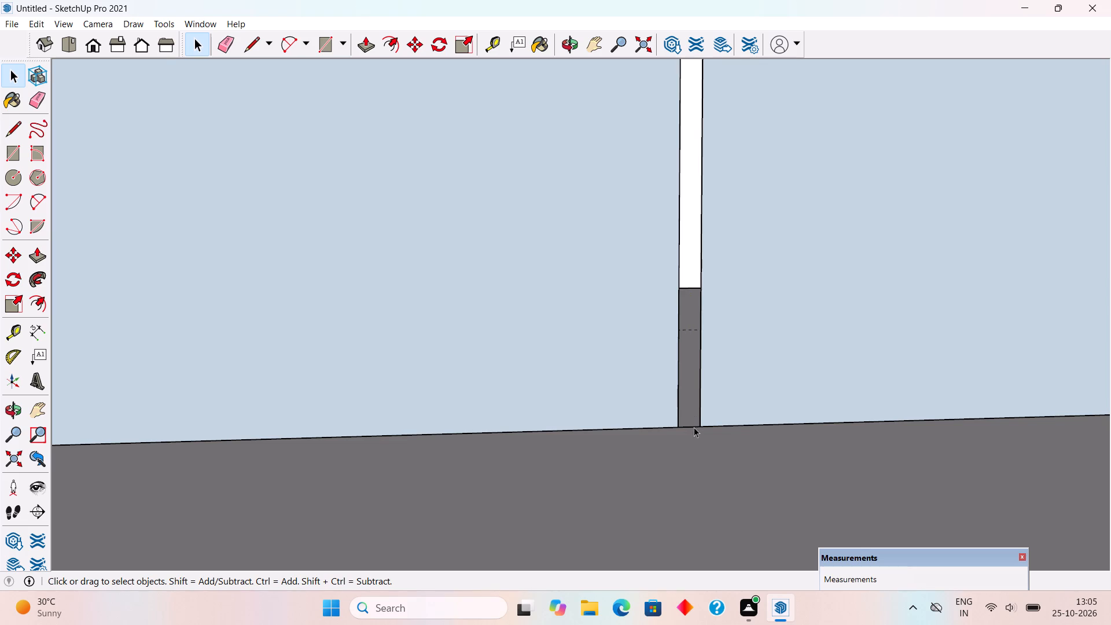
pyautogui.click(694, 427)
pyautogui.press('Delete')
# Delete the short top edge bridging the gap between the two gate leaves.
pyautogui.scroll(-10, 694, 427)
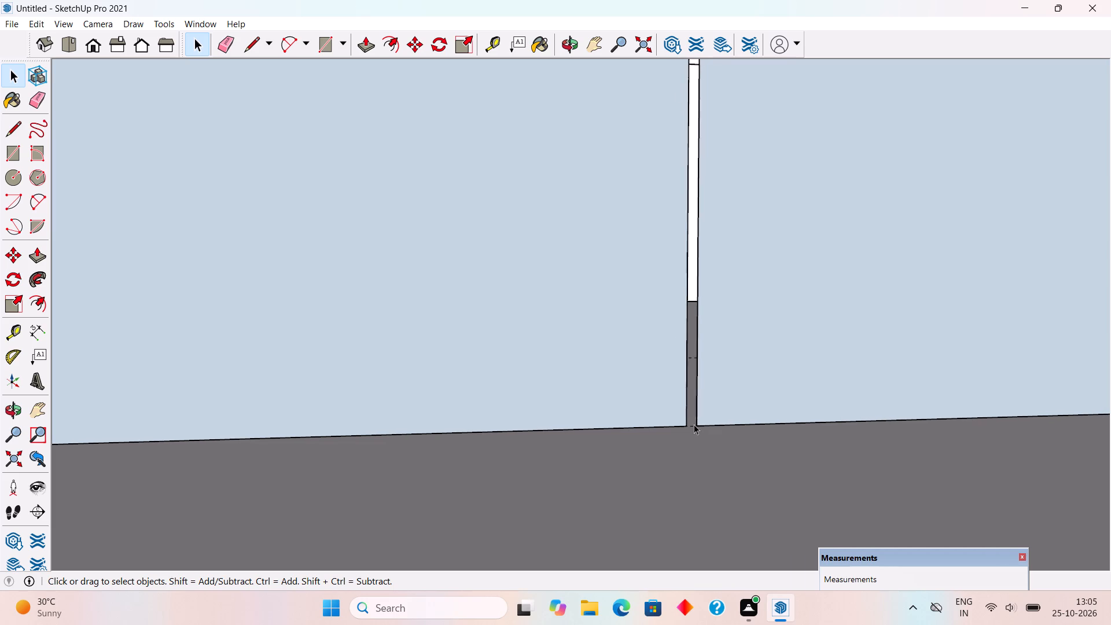
pyautogui.scroll(-15, 694, 424)
pyautogui.scroll(-6, 695, 424)
pyautogui.scroll(2, 711, 150)
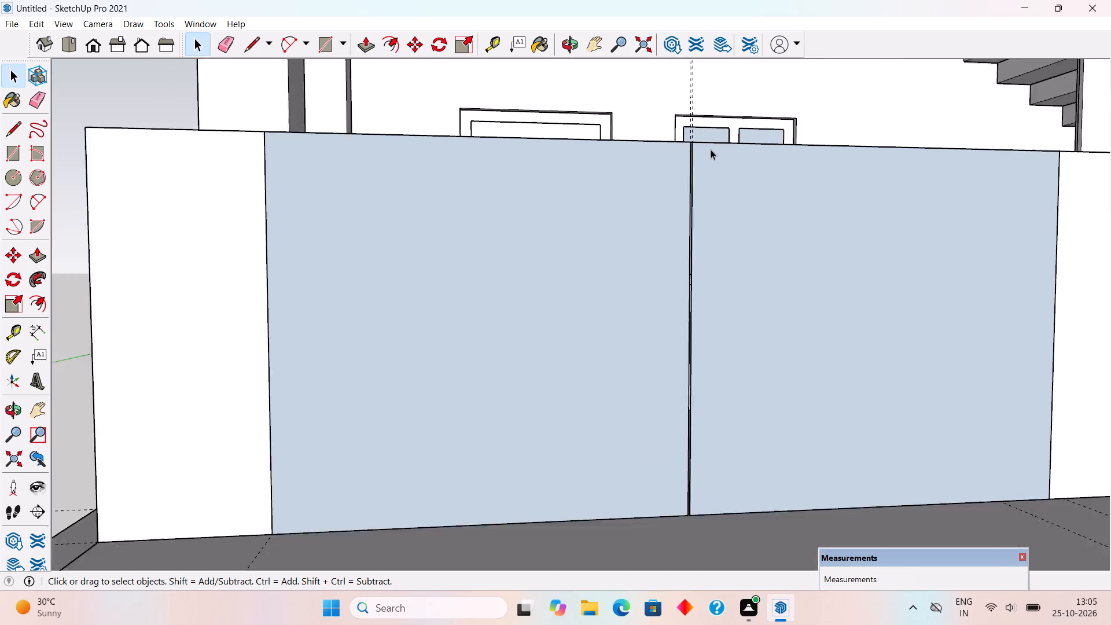
pyautogui.scroll(10, 711, 149)
pyautogui.scroll(4, 492, 295)
pyautogui.scroll(-3, 495, 284)
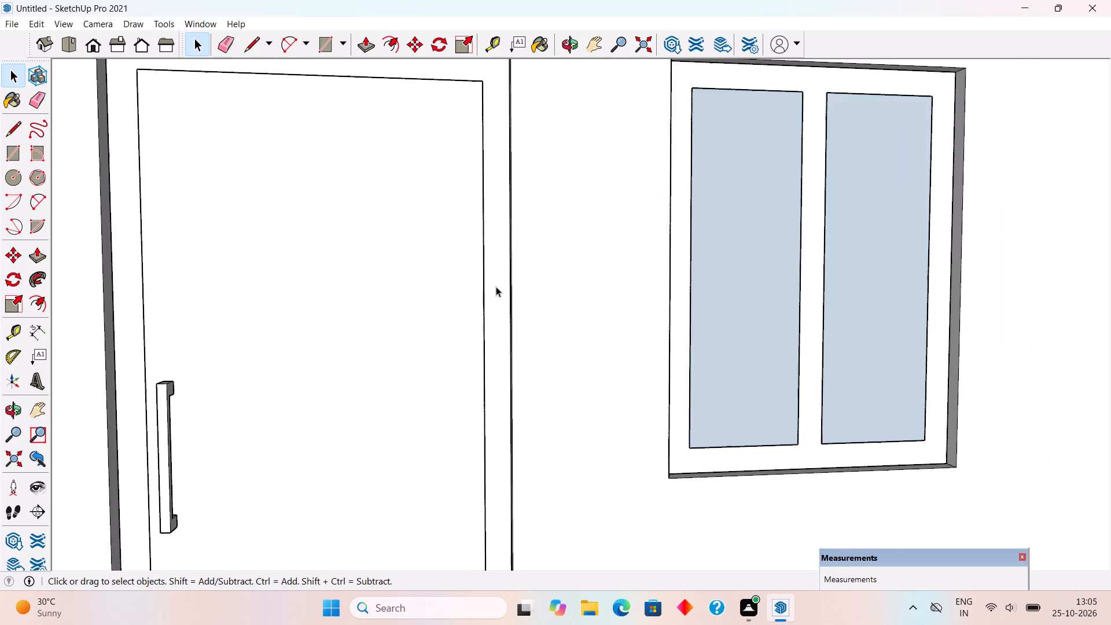
pyautogui.scroll(-2, 501, 293)
pyautogui.moveTo(513, 330); pyautogui.dragTo(553, 325, button='middle')
pyautogui.scroll(-1, 524, 365)
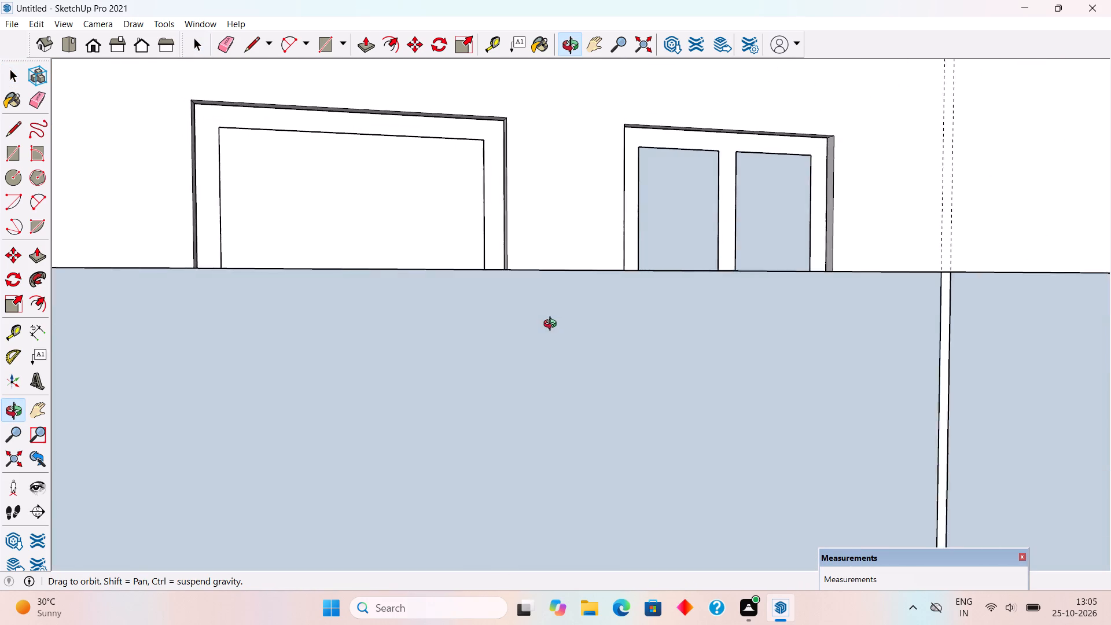
pyautogui.moveTo(553, 325); pyautogui.dragTo(540, 332, button='middle')
pyautogui.scroll(5, 809, 343)
pyautogui.scroll(-4, 818, 358)
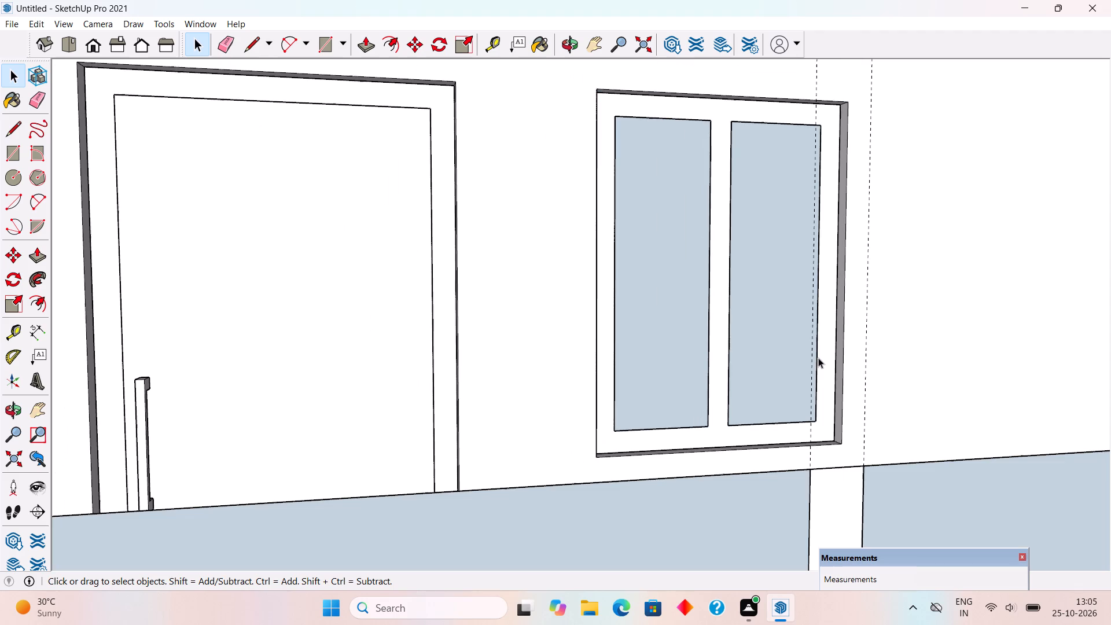
pyautogui.click(844, 466)
pyautogui.press('Delete')
# Offset the outline of the left gate leaf 4" inward.
pyautogui.scroll(-11, 853, 364)
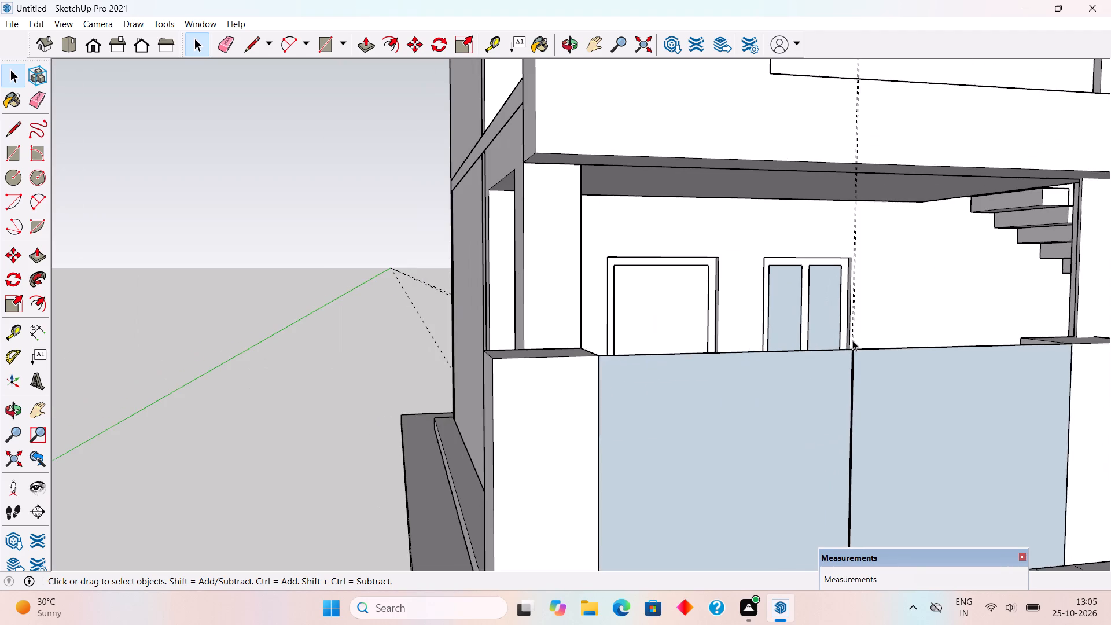
pyautogui.scroll(-2, 827, 385)
pyautogui.scroll(-4, 823, 318)
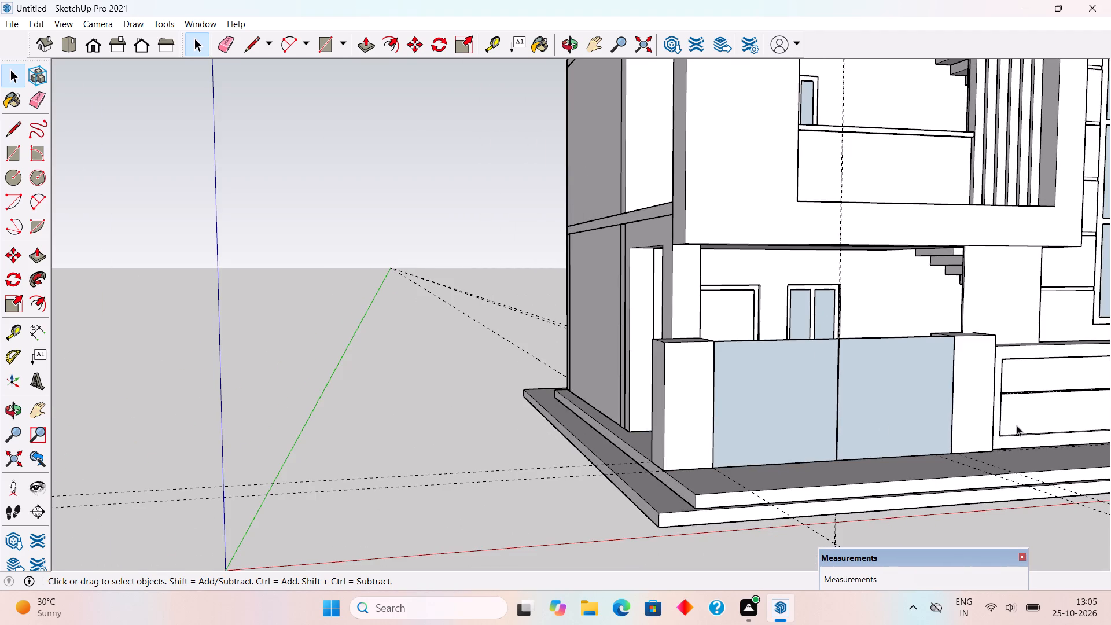
pyautogui.moveTo(1018, 425); pyautogui.dragTo(952, 416, button='middle')
pyautogui.scroll(4, 994, 460)
pyautogui.scroll(4, 718, 445)
pyautogui.moveTo(719, 440); pyautogui.dragTo(735, 465, button='middle')
pyautogui.scroll(2, 593, 487)
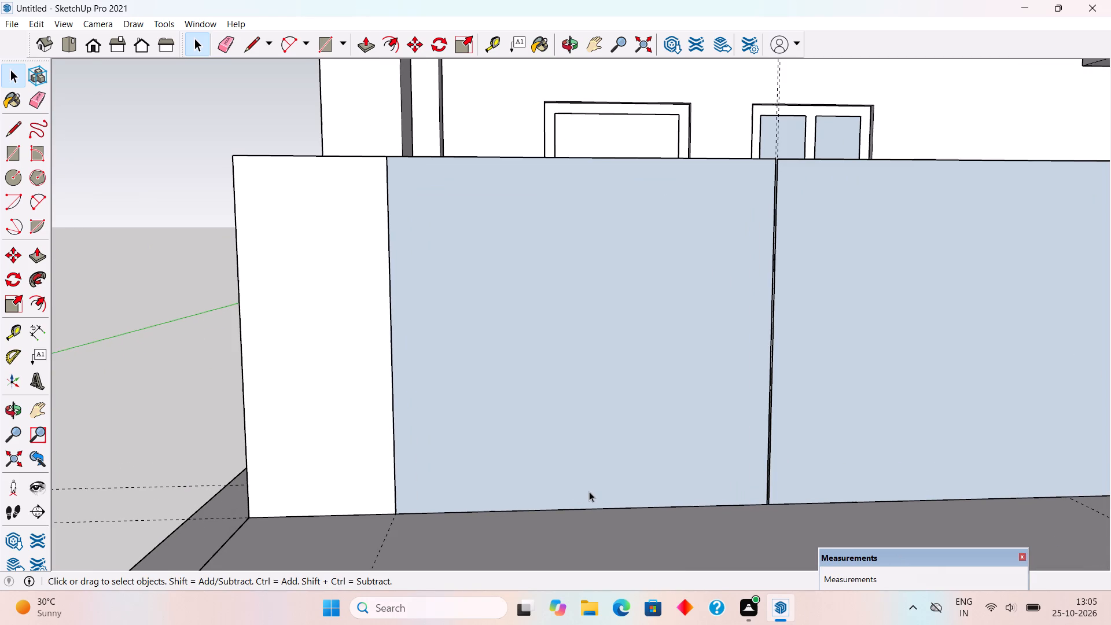
pyautogui.press('t')
pyautogui.press('f')
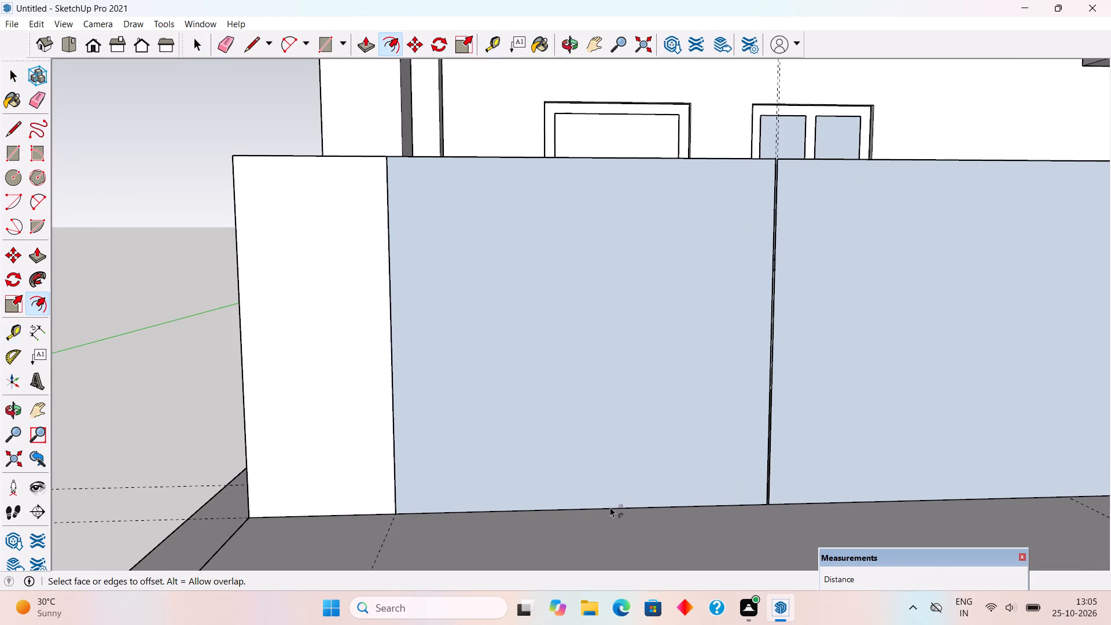
pyautogui.click(617, 502)
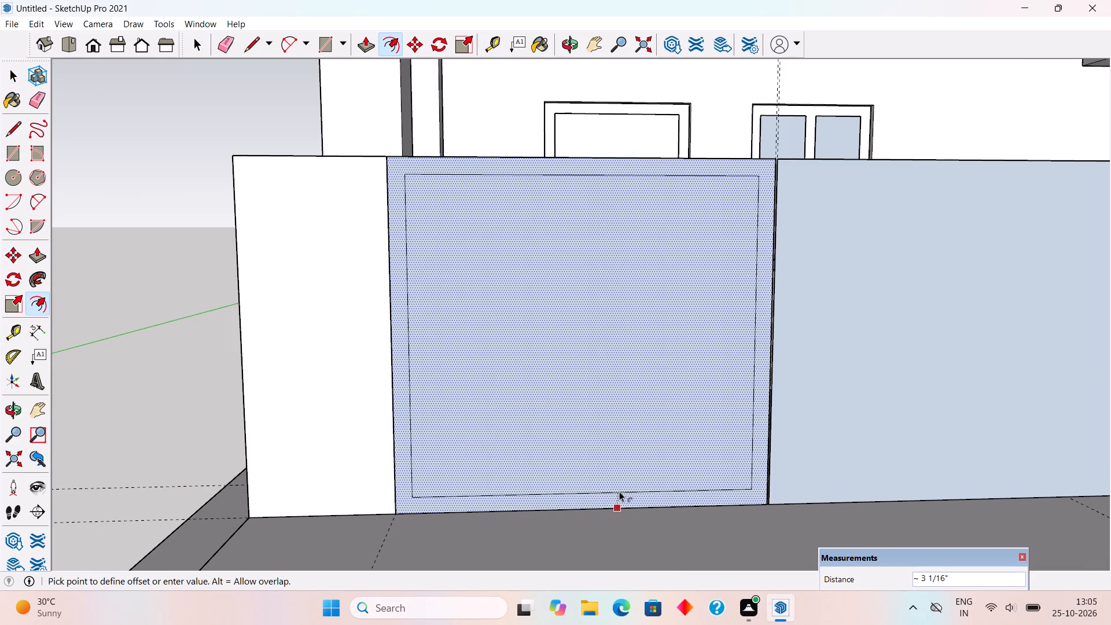
pyautogui.press('4')
pyautogui.hotkey('shift', '"')
pyautogui.press('Return')
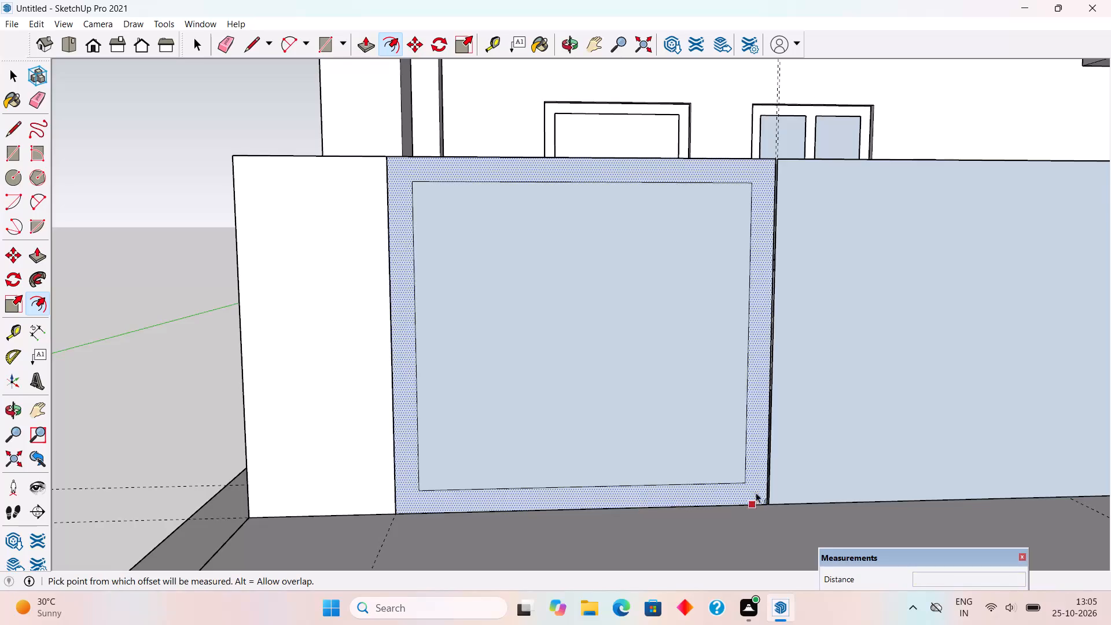
# Offset the outline of the right gate leaf 4" inward.
pyautogui.click(793, 492)
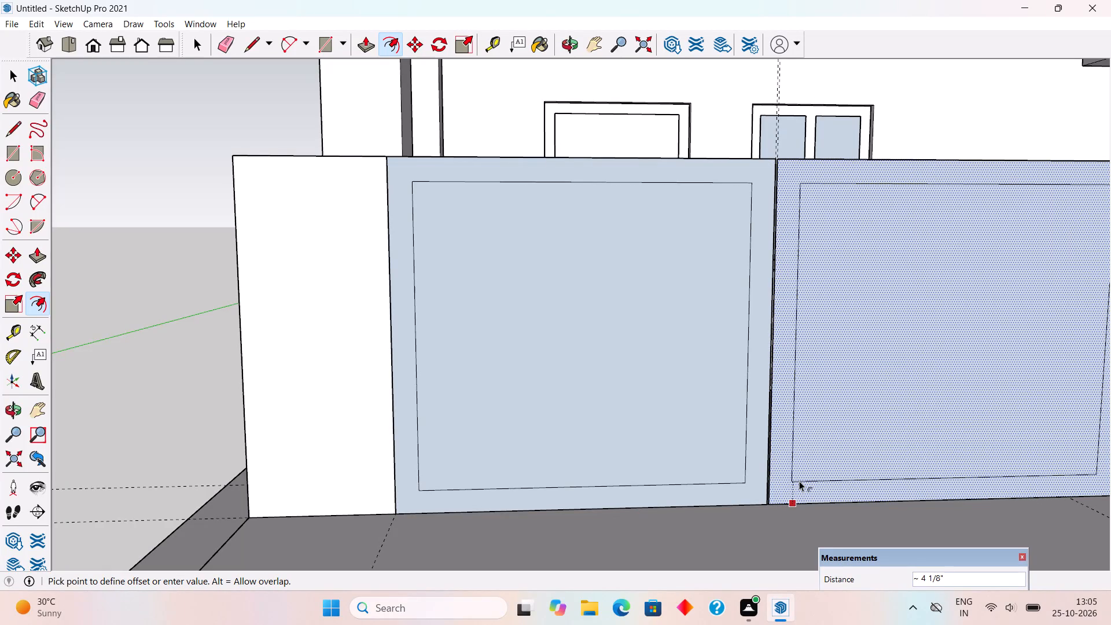
pyautogui.write('4"')
pyautogui.press('Return')
pyautogui.press('space')
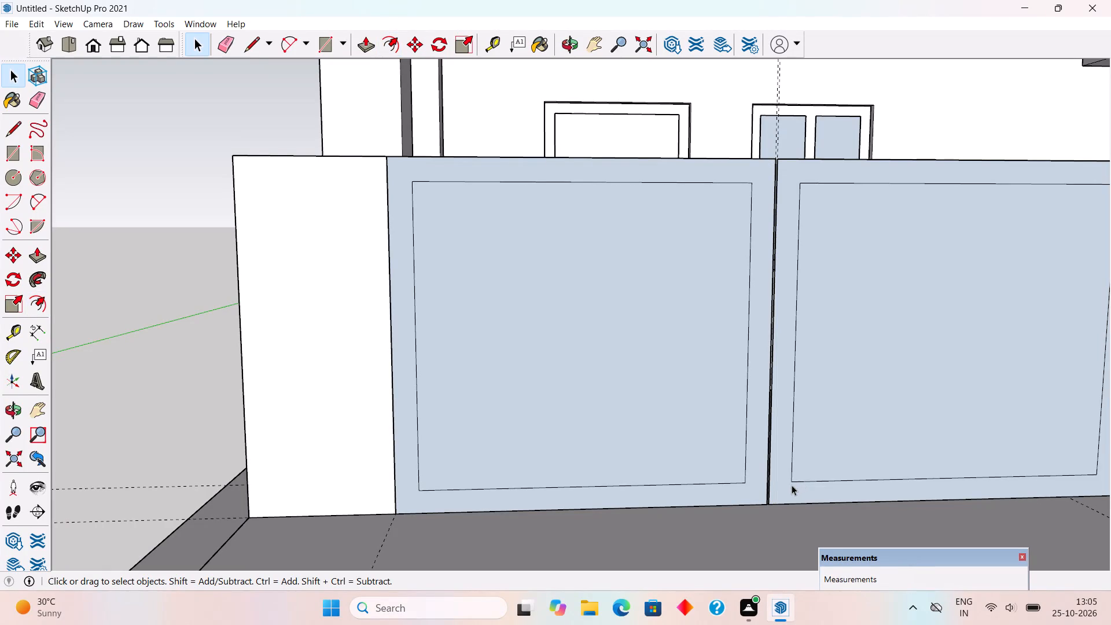
# Examine the two gate leaves and their inner frame outlines from several angles.
pyautogui.scroll(-1, 784, 487)
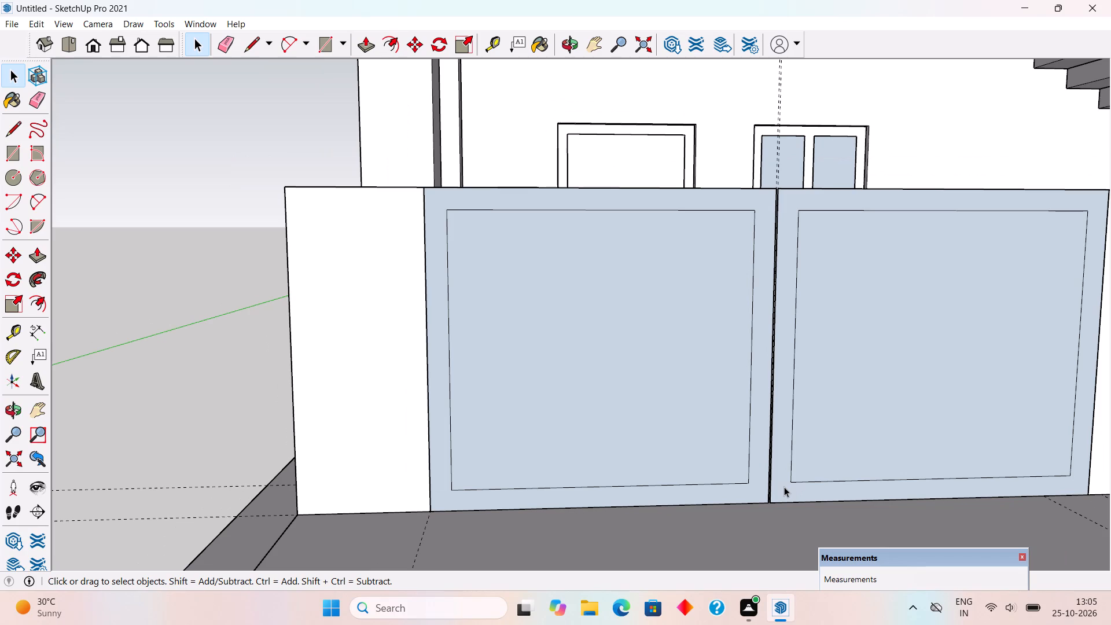
pyautogui.scroll(-2, 728, 439)
pyautogui.moveTo(746, 485); pyautogui.dragTo(785, 494, button='middle')
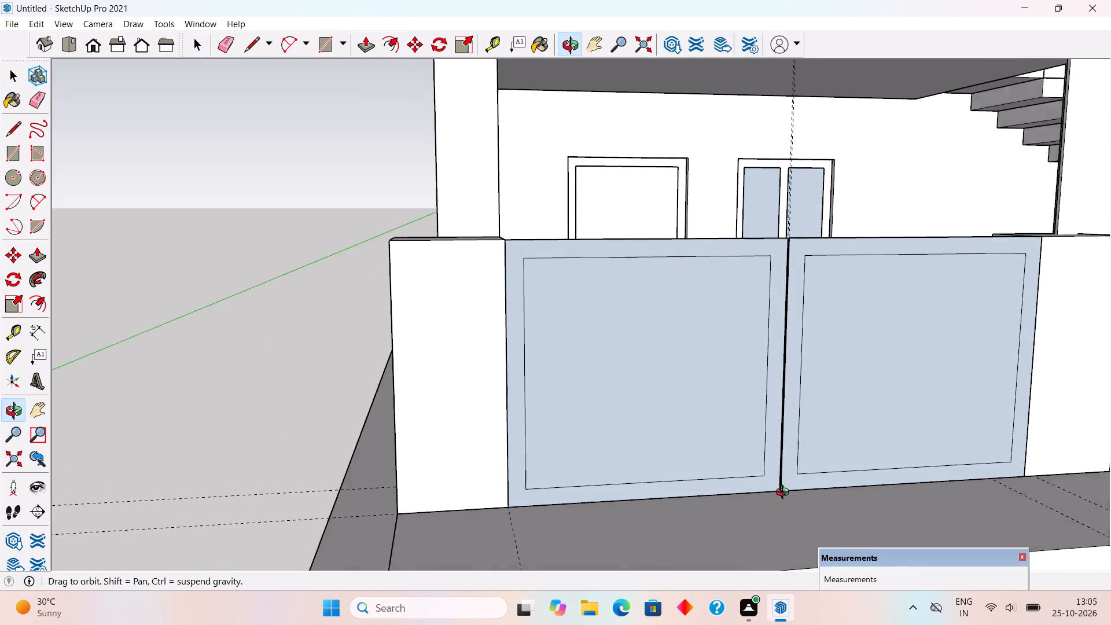
pyautogui.moveTo(785, 494); pyautogui.dragTo(720, 532, button='middle')
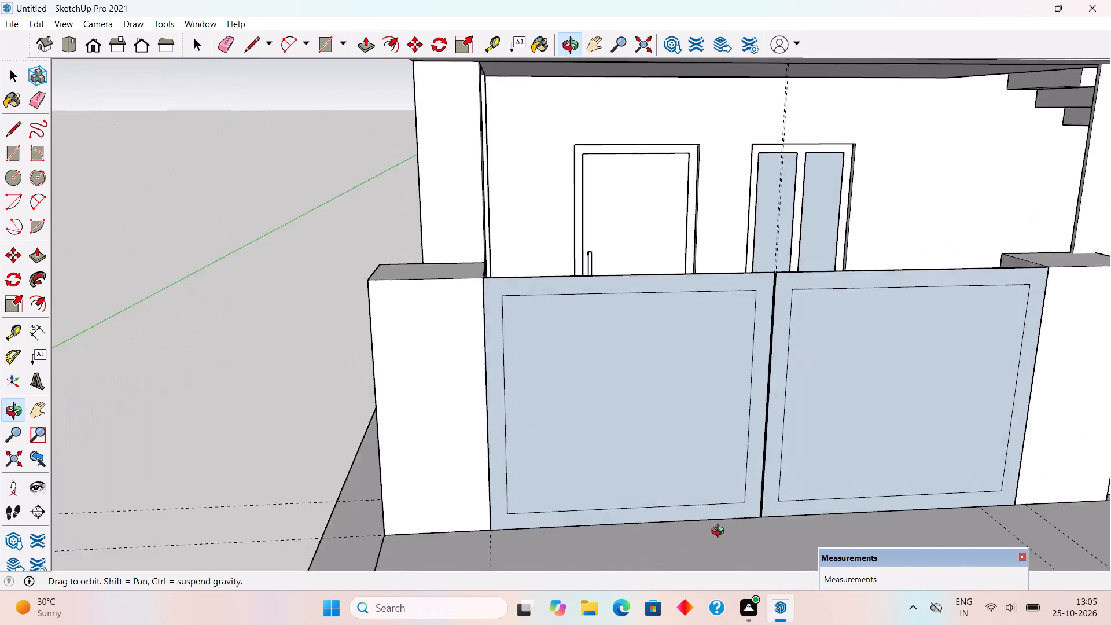
pyautogui.moveTo(720, 532); pyautogui.dragTo(717, 524, button='middle')
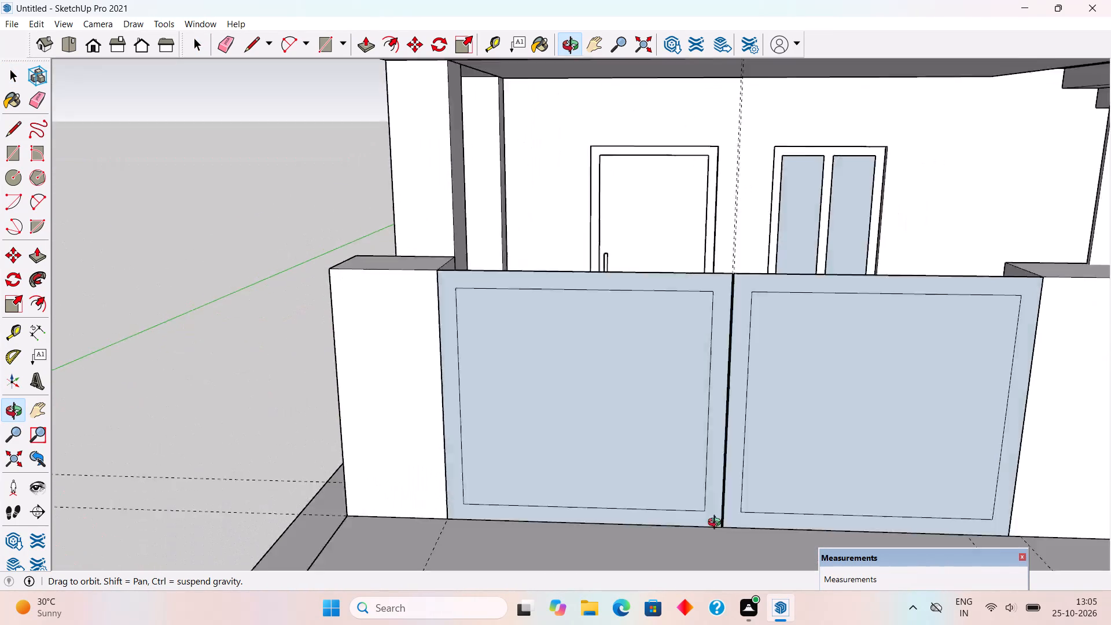
pyautogui.moveTo(717, 524); pyautogui.dragTo(738, 510, button='middle')
pyautogui.scroll(-3, 735, 498)
pyautogui.moveTo(897, 498); pyautogui.dragTo(902, 449, button='middle')
pyautogui.scroll(1, 904, 447)
pyautogui.scroll(2, 724, 468)
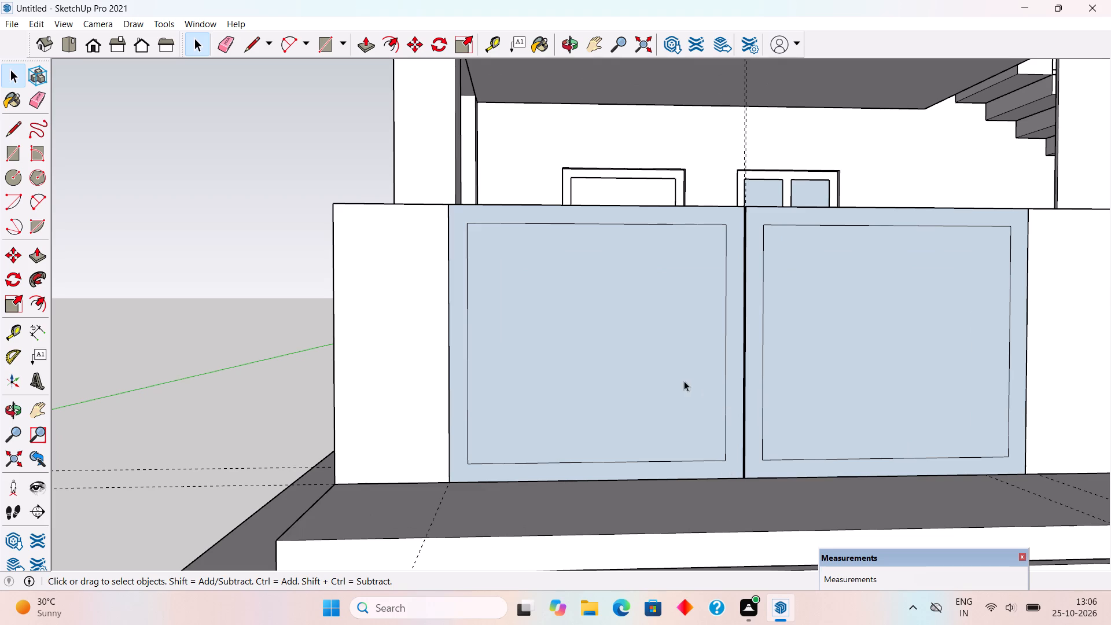
pyautogui.moveTo(682, 418); pyautogui.dragTo(706, 473, button='middle')
pyautogui.scroll(1, 763, 449)
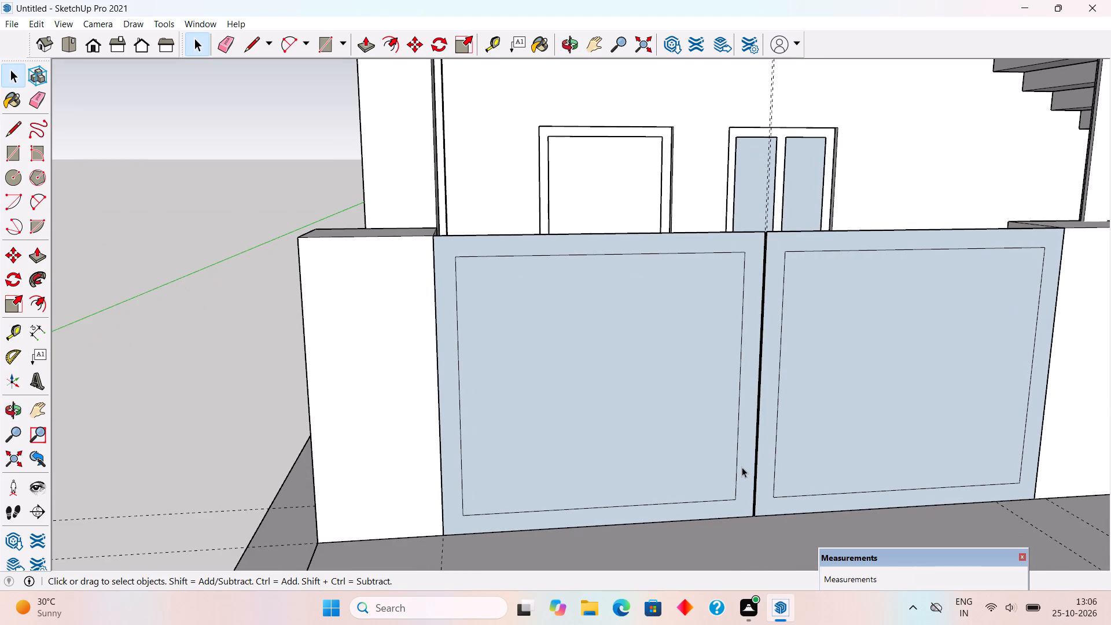
pyautogui.scroll(-3, 573, 373)
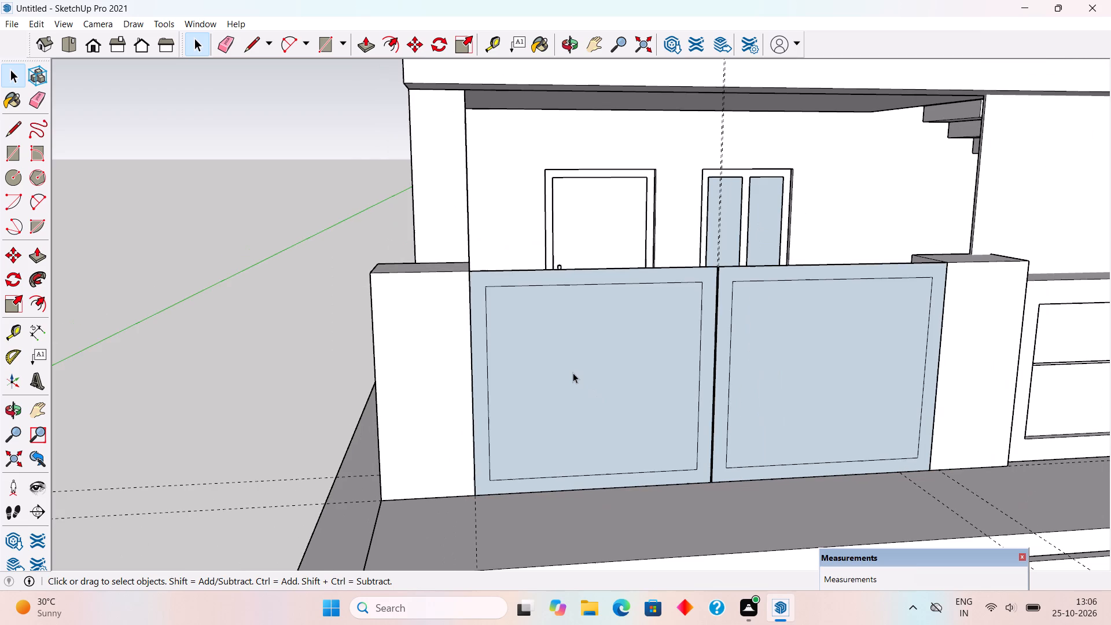
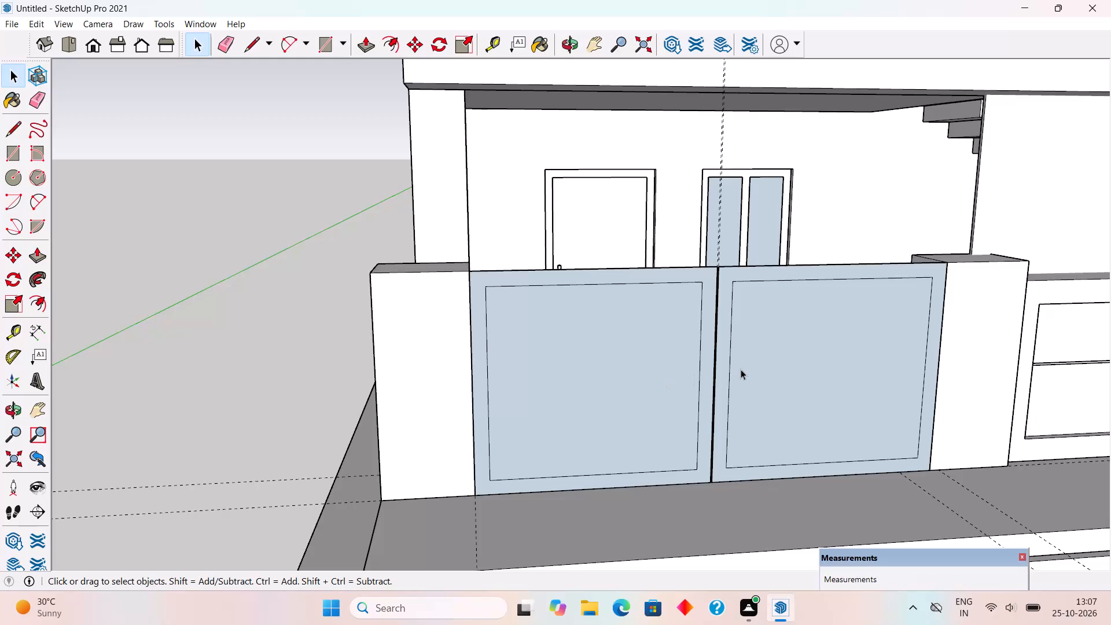
# Place a horizontal guide 4" below the top edge of the left gate leaf's inner frame and another 2.5" below it.
pyautogui.scroll(3, 620, 381)
pyautogui.scroll(-4, 626, 385)
pyautogui.press('t')
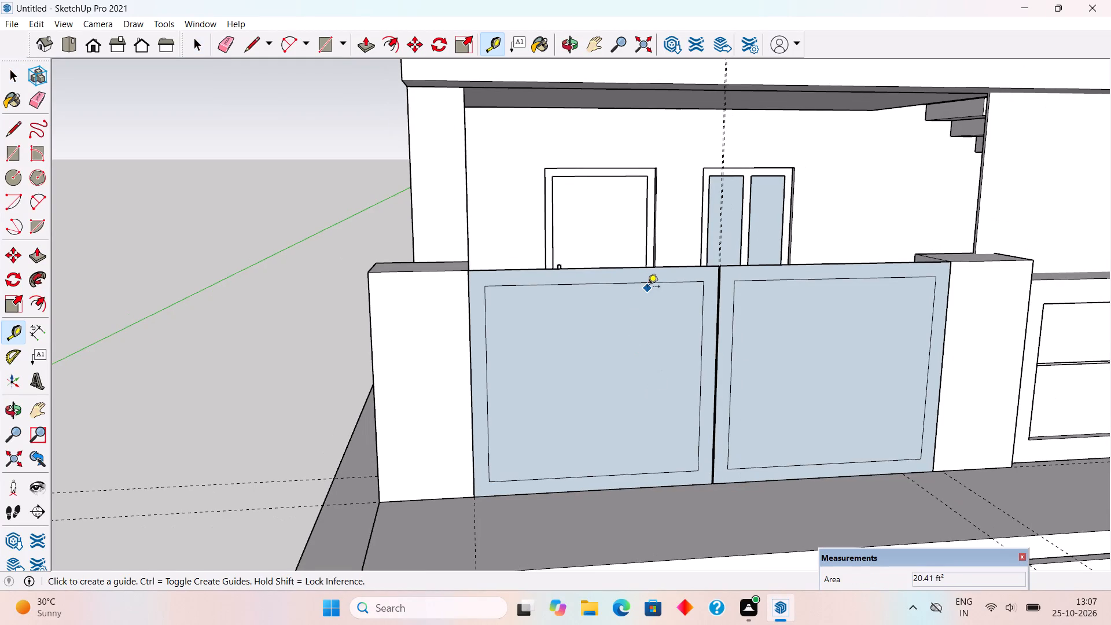
pyautogui.click(653, 282)
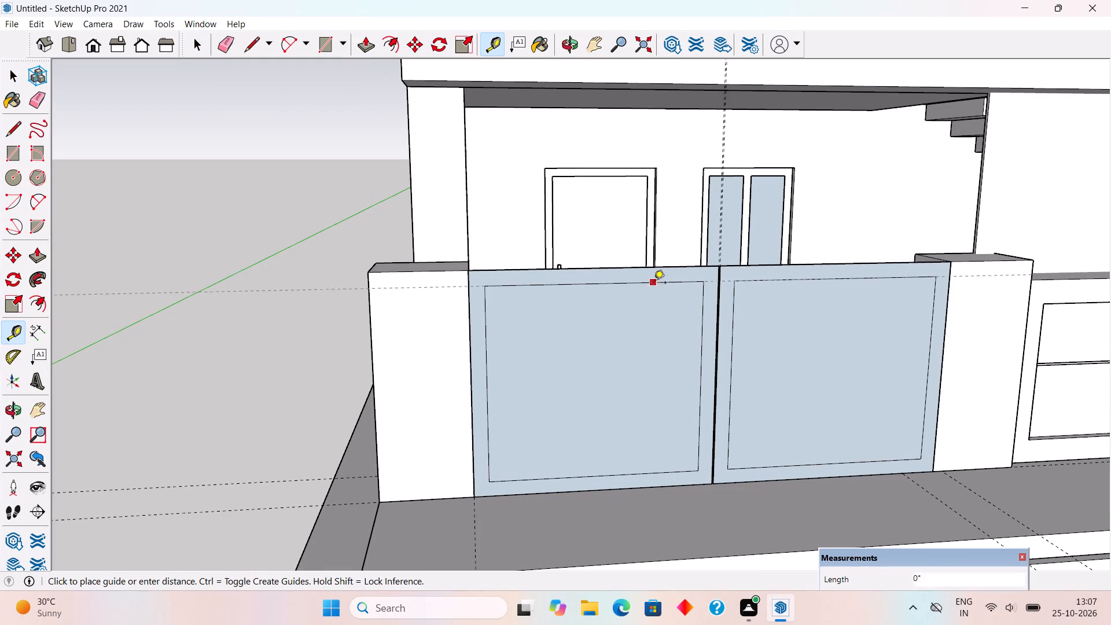
pyautogui.press('4')
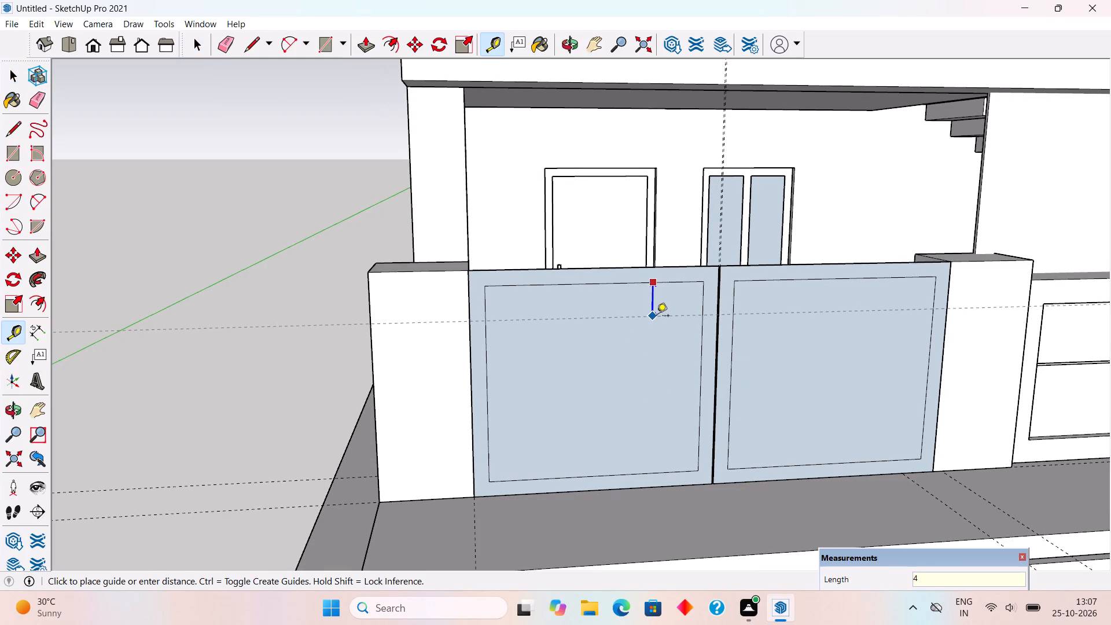
pyautogui.hotkey('shift', '"')
pyautogui.press('Return')
pyautogui.click(668, 299)
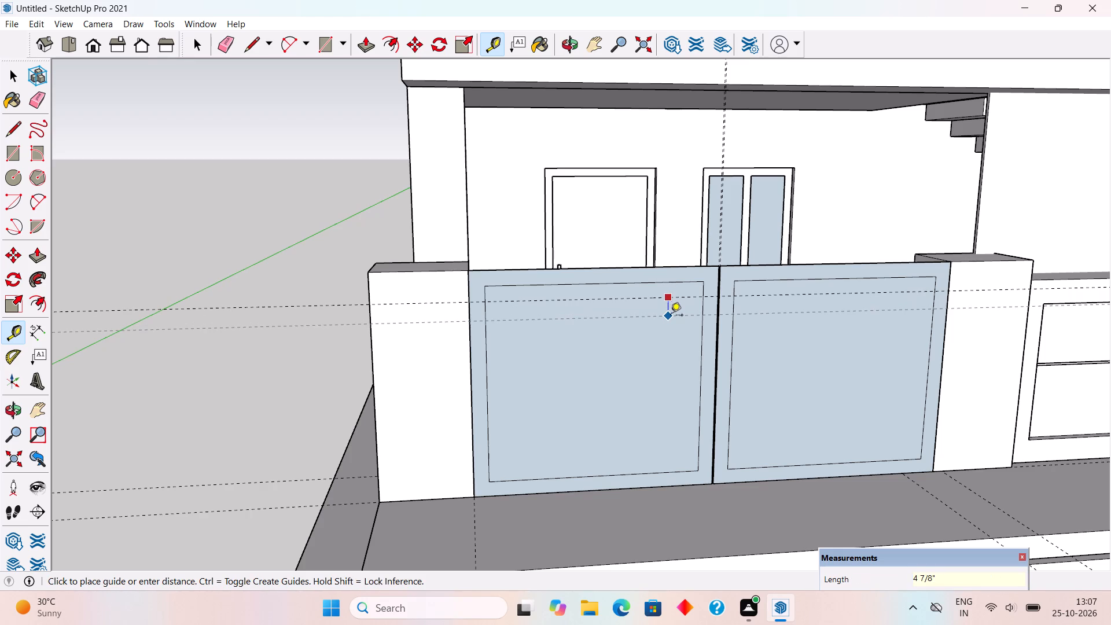
pyautogui.write('2.5"')
pyautogui.press('Return')
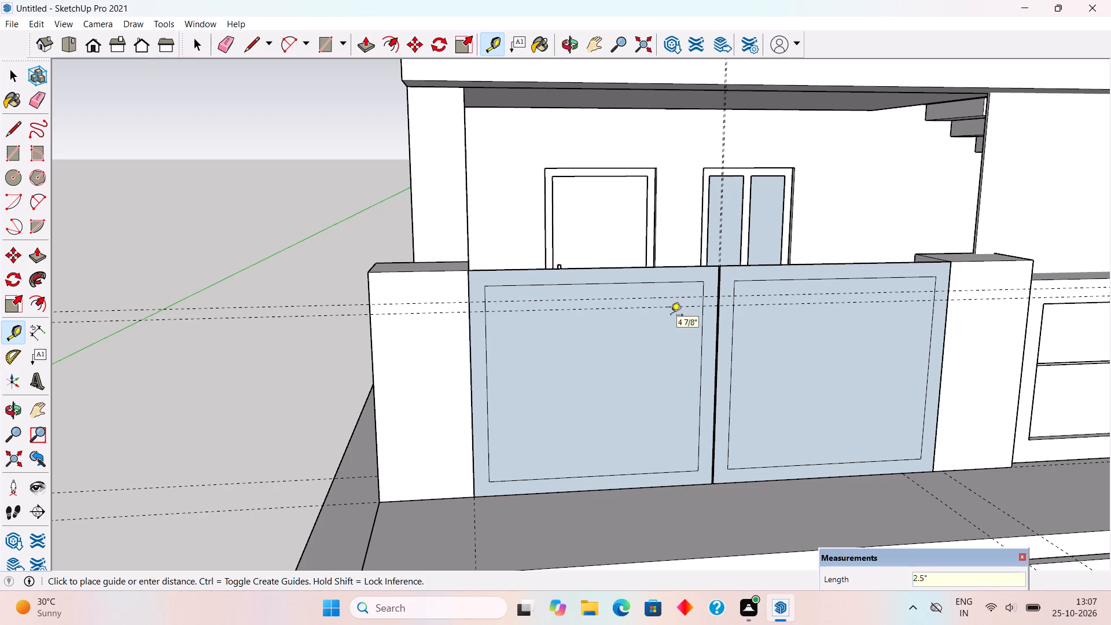
pyautogui.press('n')
pyautogui.press('space')
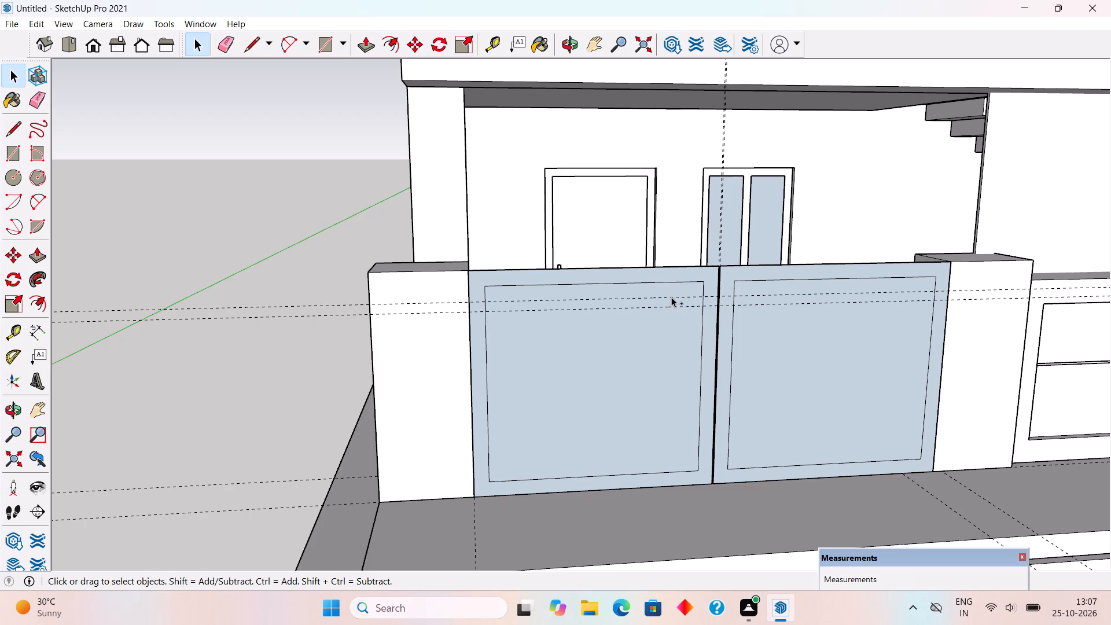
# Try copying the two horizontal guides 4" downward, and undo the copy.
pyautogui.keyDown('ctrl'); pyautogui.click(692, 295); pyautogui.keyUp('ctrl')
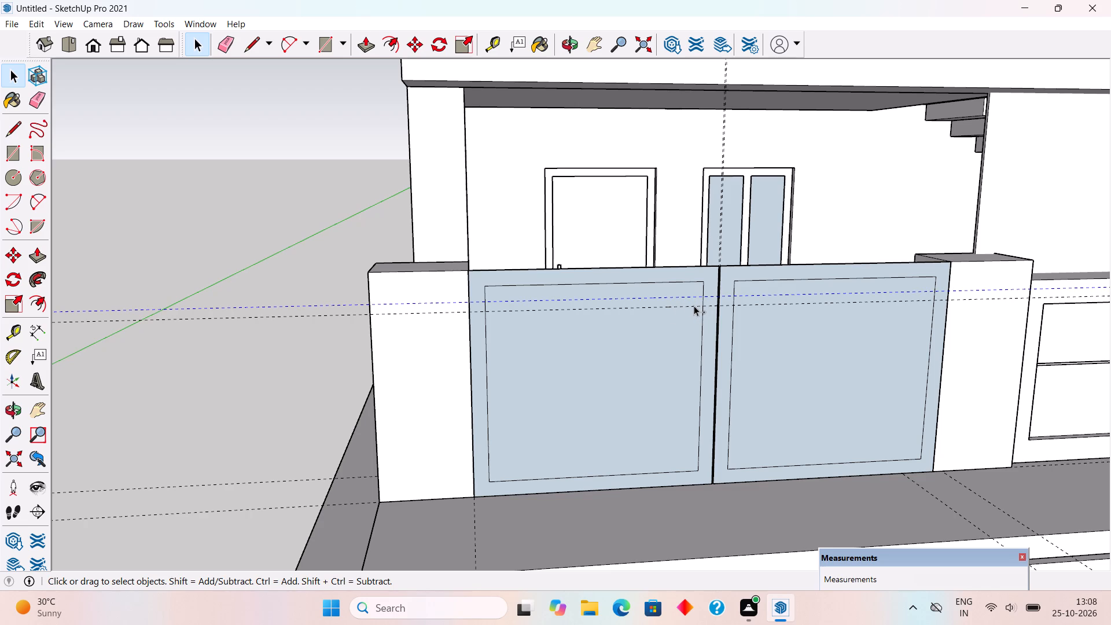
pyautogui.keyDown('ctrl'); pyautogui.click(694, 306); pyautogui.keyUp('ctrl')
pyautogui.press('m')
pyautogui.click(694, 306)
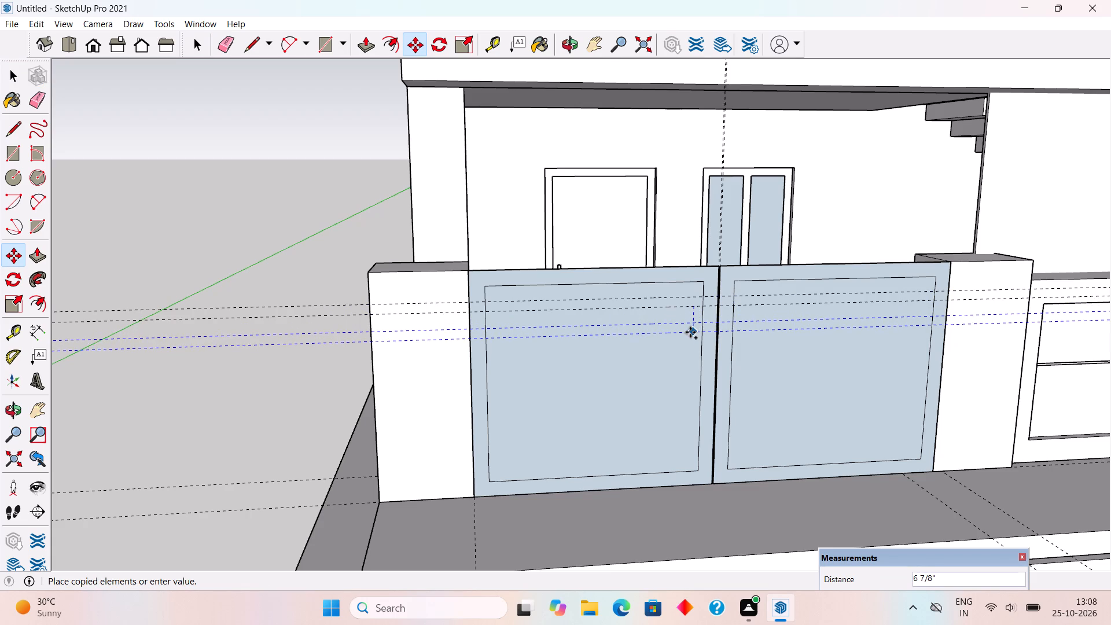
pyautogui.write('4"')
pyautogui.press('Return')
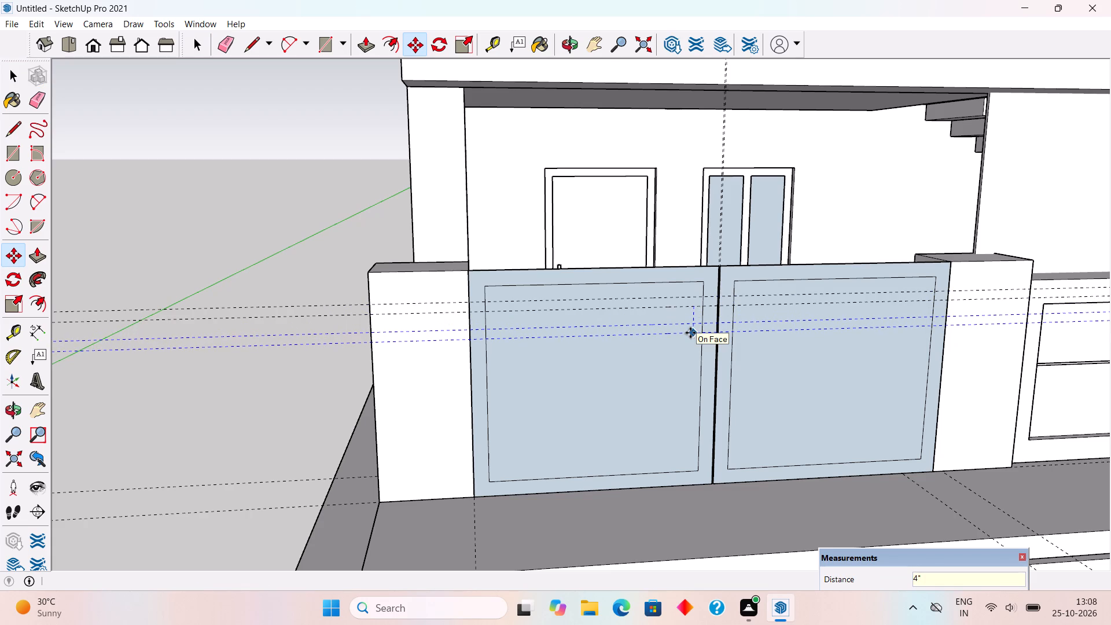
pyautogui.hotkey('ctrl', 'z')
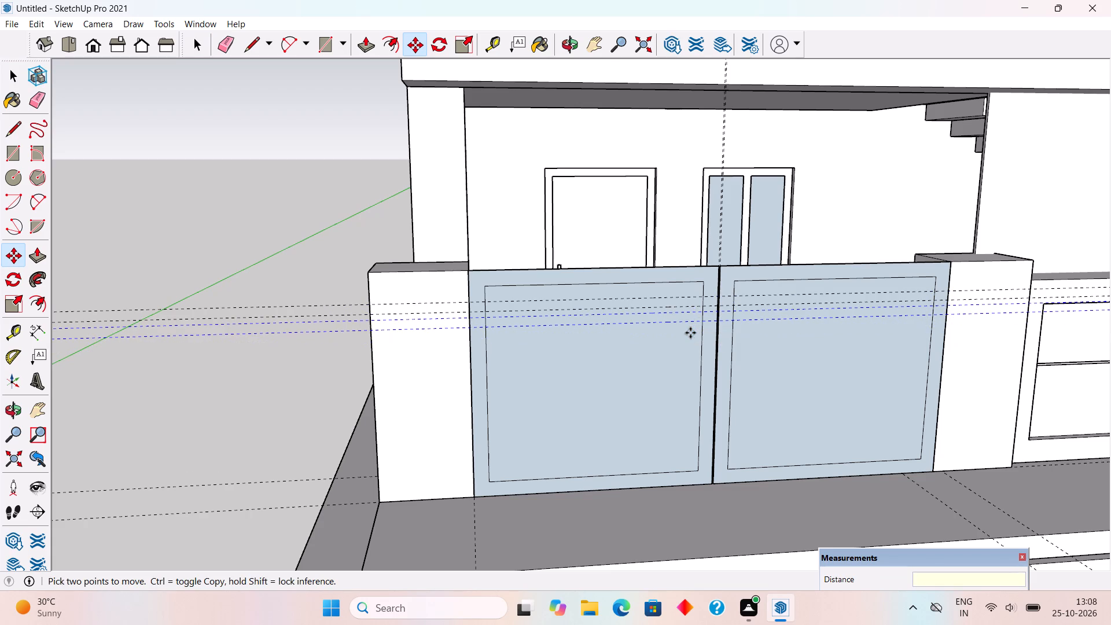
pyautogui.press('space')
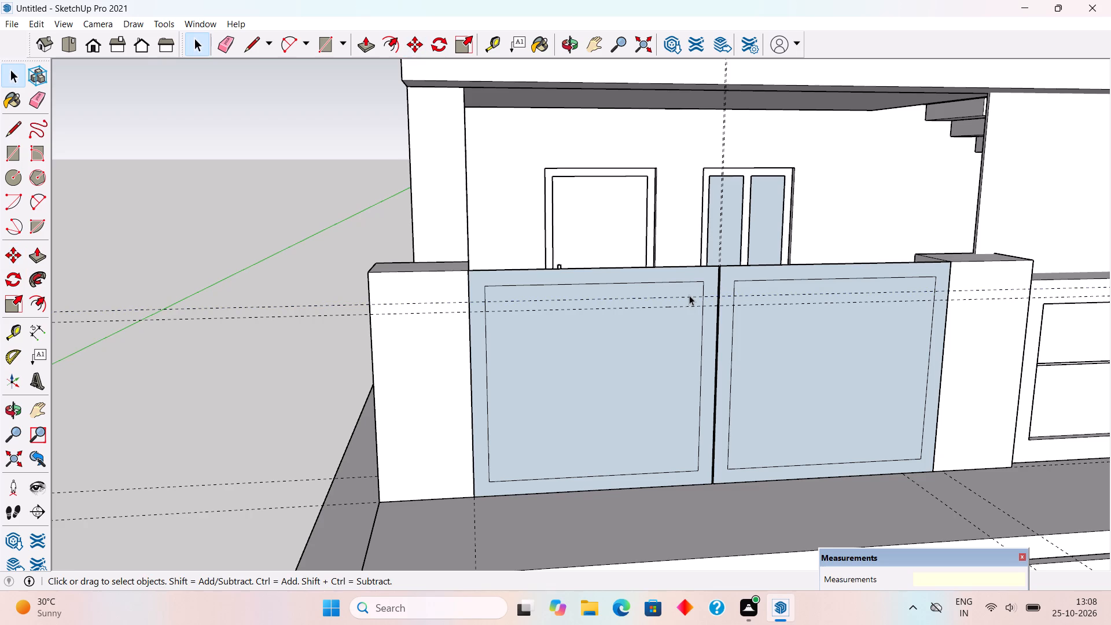
# Copy the pair of horizontal guides 7" downward and repeat the copy 10 times down the gate.
pyautogui.click(689, 295)
pyautogui.keyDown('ctrl'); pyautogui.click(693, 307); pyautogui.keyUp('ctrl')
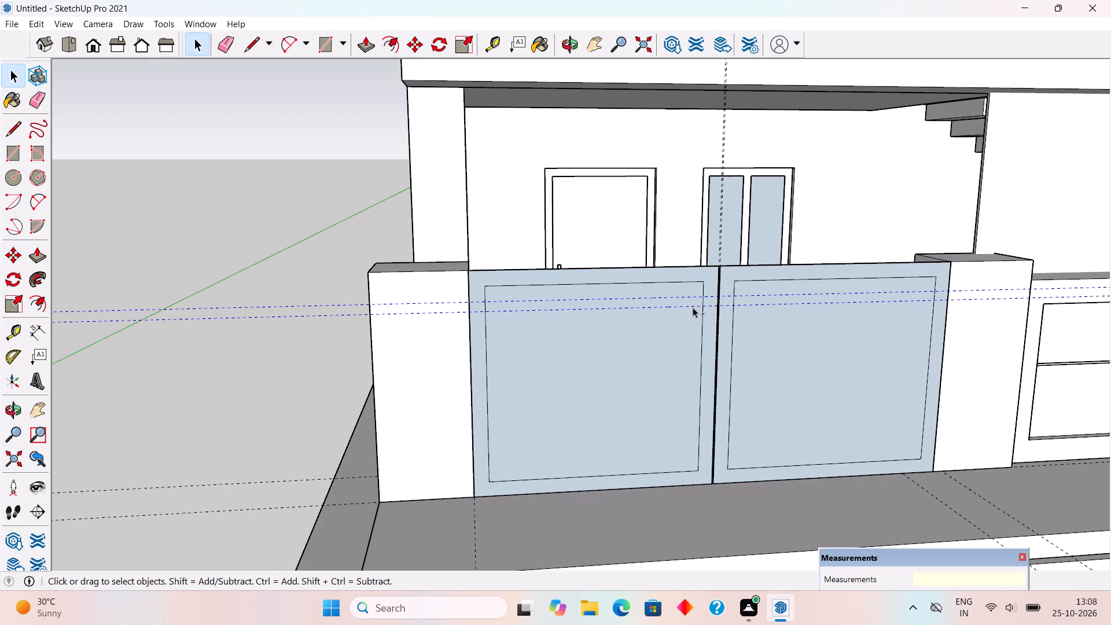
pyautogui.press('m')
pyautogui.click(693, 307)
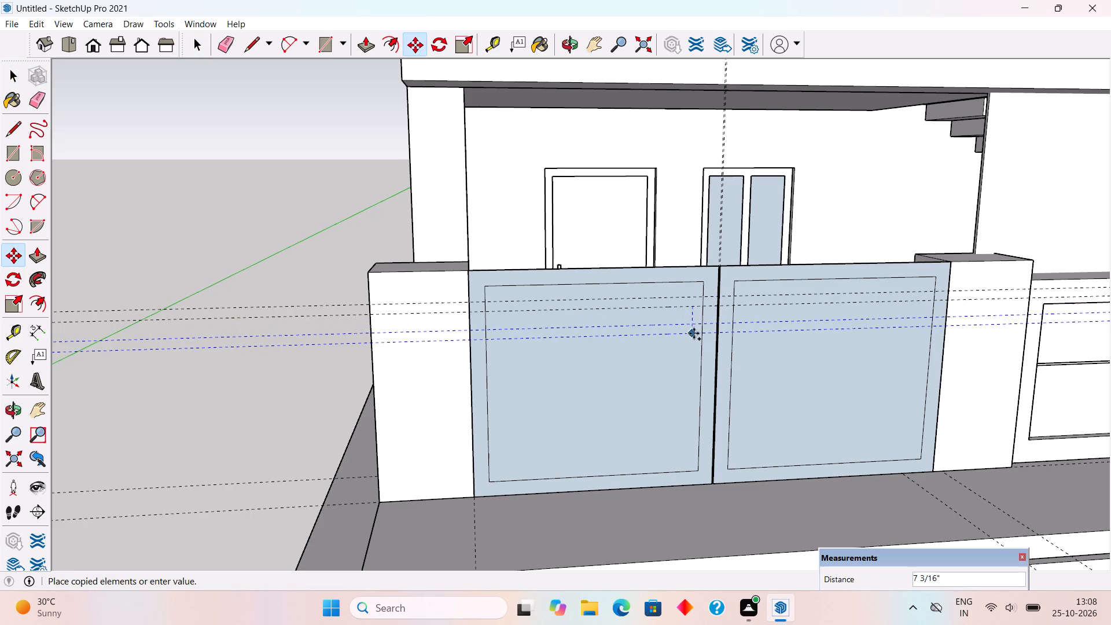
pyautogui.write('7"')
pyautogui.press('Return')
pyautogui.write('x10')
pyautogui.press('Return')
pyautogui.press('space')
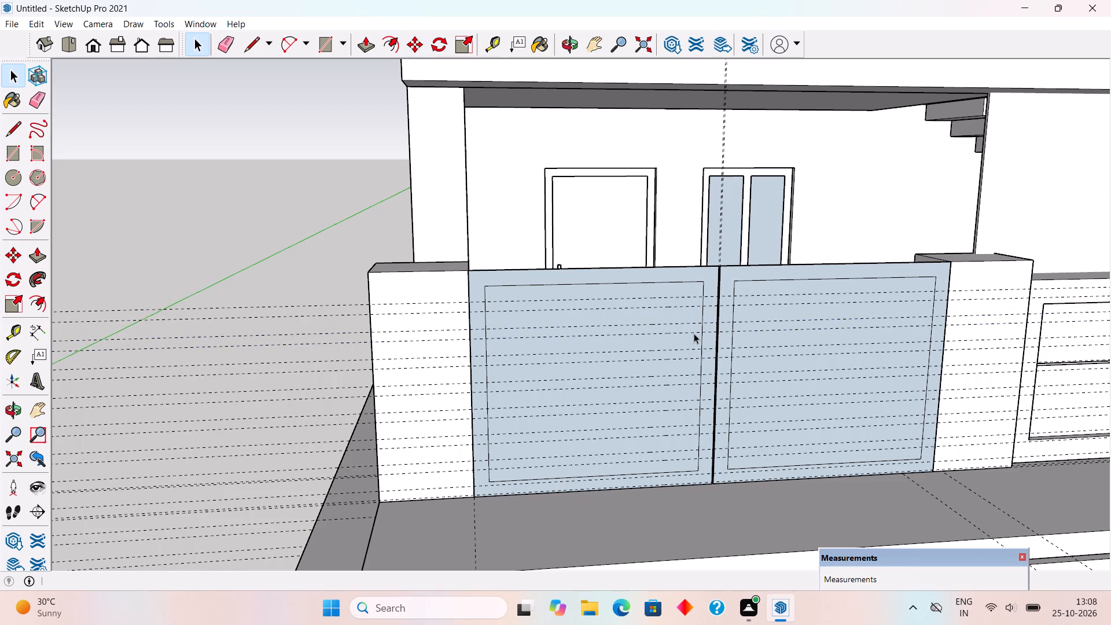
# Draw three 2 1/2" by 4' 8 1/2" slat rectangles between the top three guide pairs in the left gate leaf's inner frame.
pyautogui.scroll(4, 694, 333)
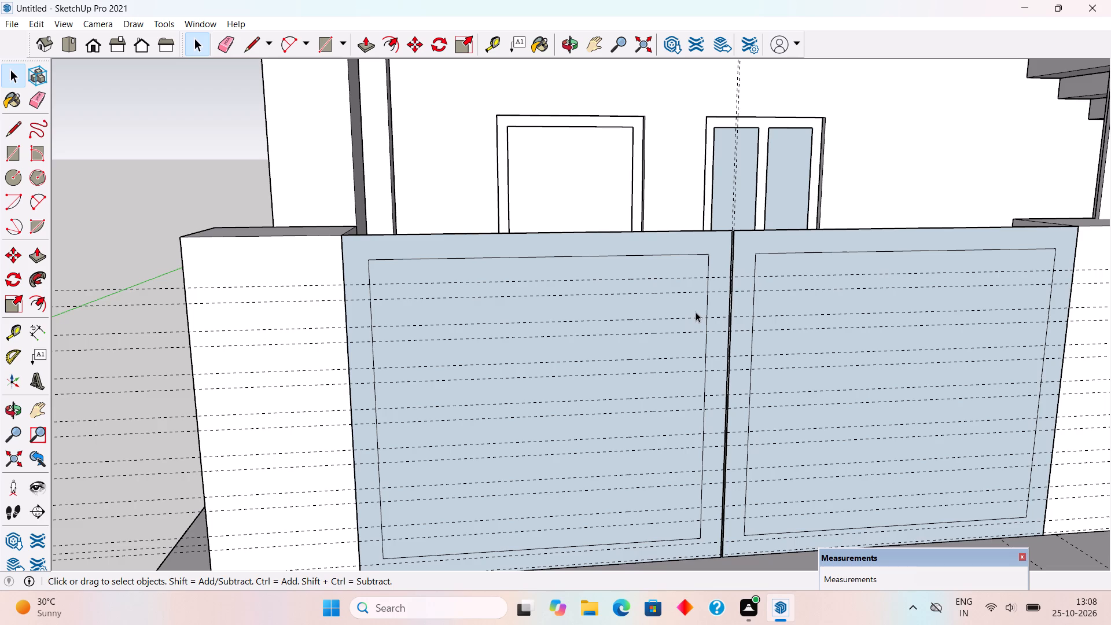
pyautogui.moveTo(648, 336); pyautogui.dragTo(632, 281, button='middle')
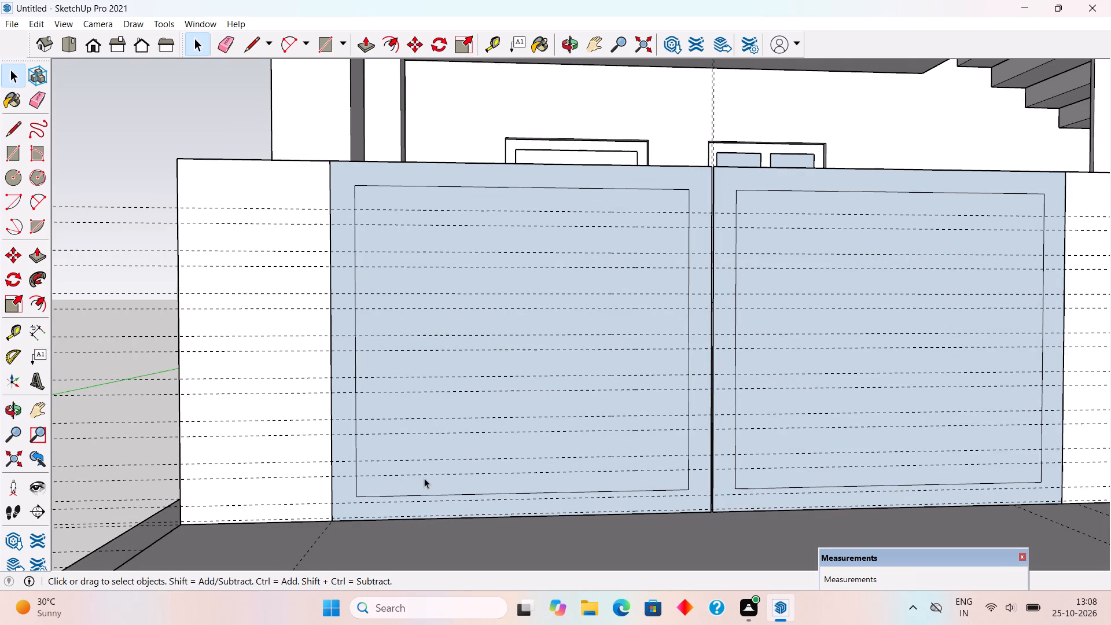
pyautogui.scroll(1, 422, 479)
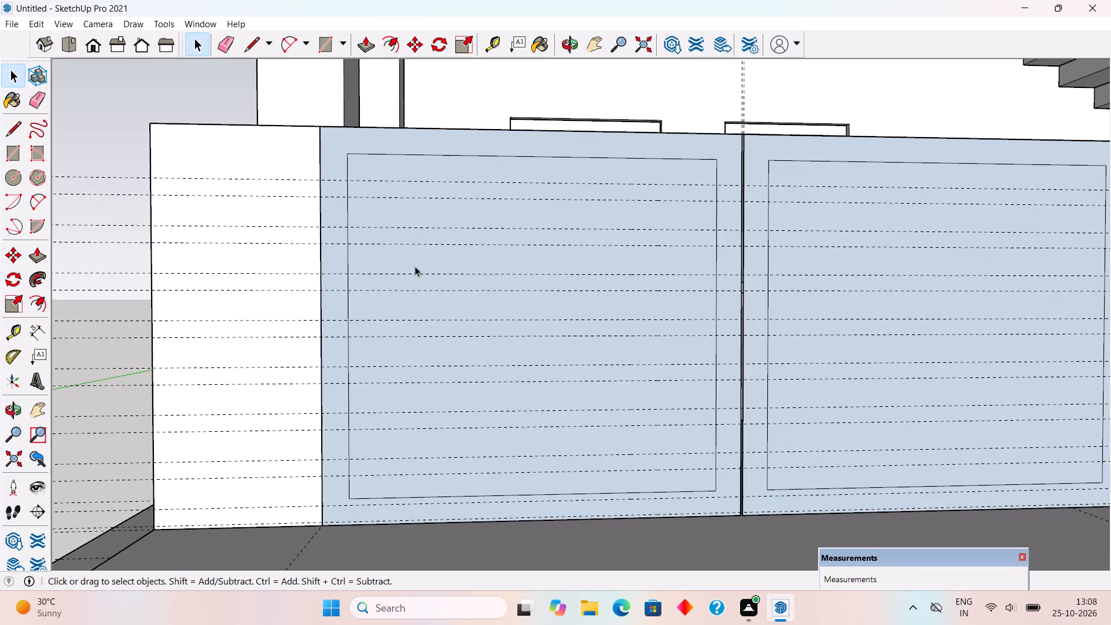
pyautogui.moveTo(414, 327); pyautogui.dragTo(422, 351, button='middle')
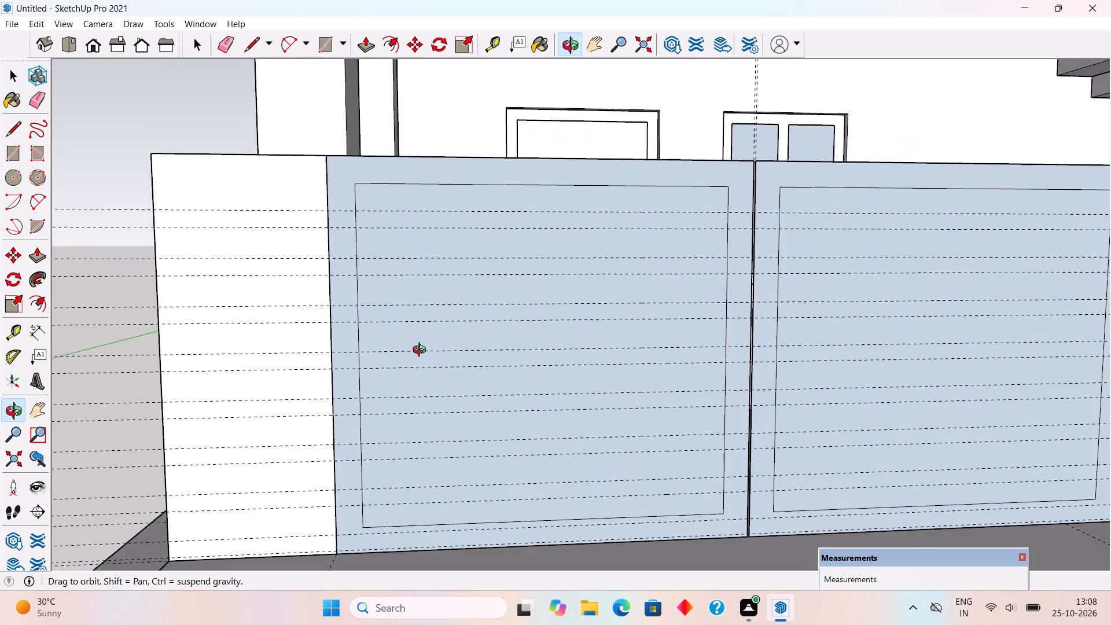
pyautogui.moveTo(422, 351); pyautogui.dragTo(420, 360, button='middle')
pyautogui.scroll(2, 371, 242)
pyautogui.press('r')
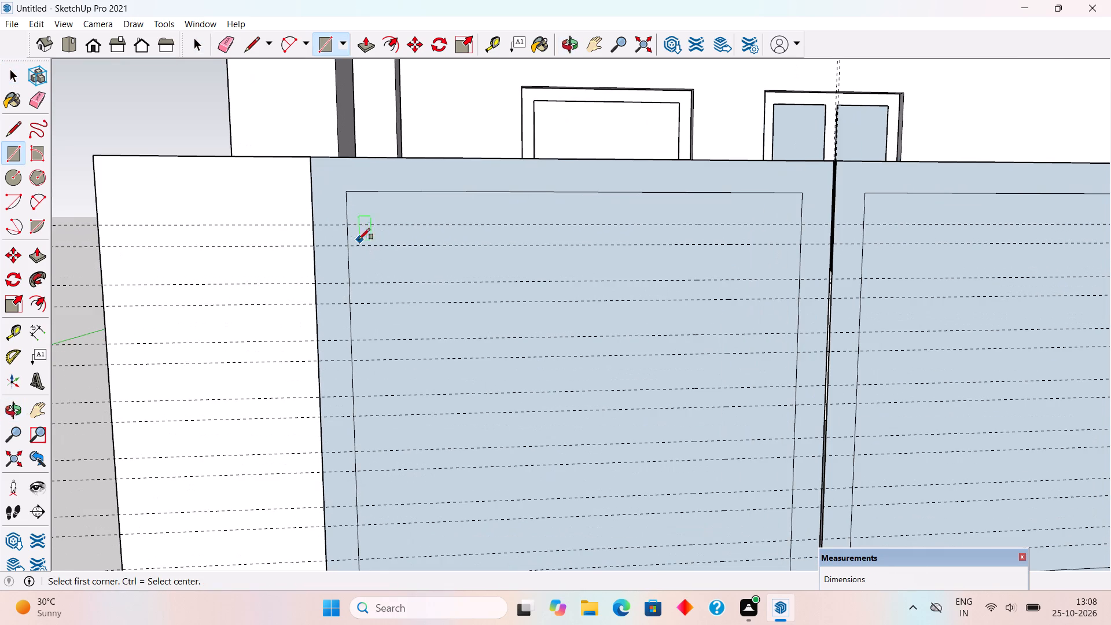
pyautogui.click(350, 221)
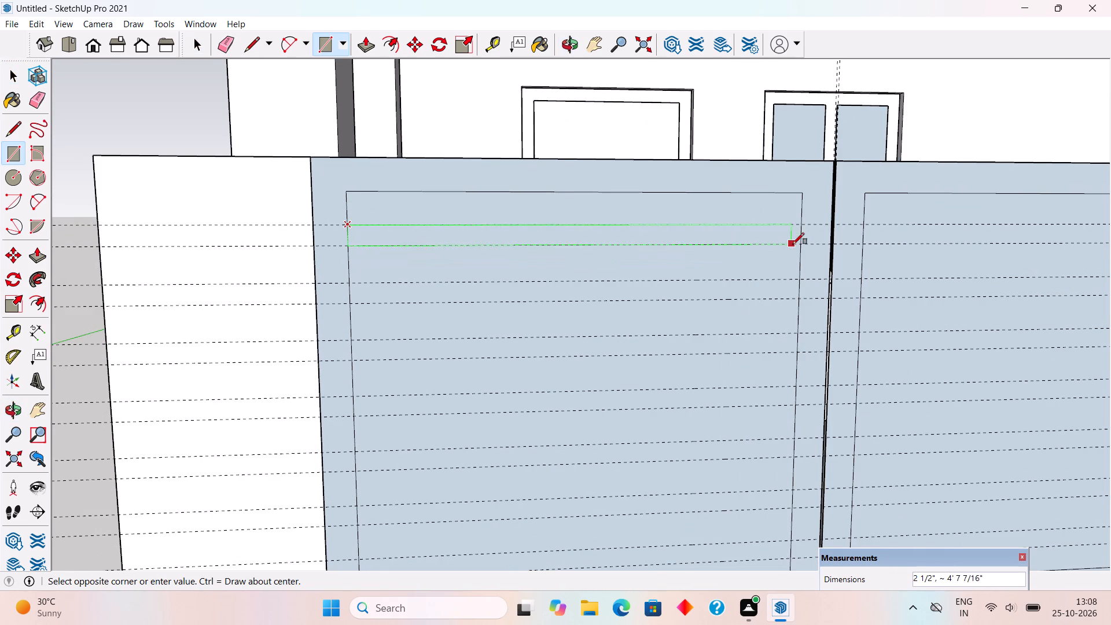
pyautogui.click(801, 243)
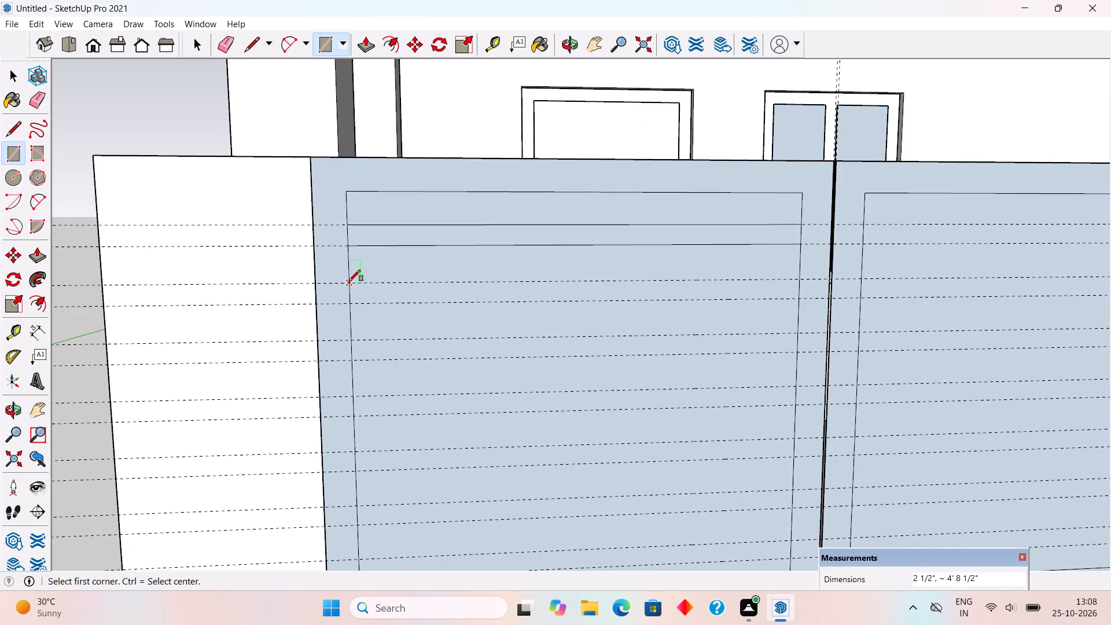
pyautogui.click(349, 281)
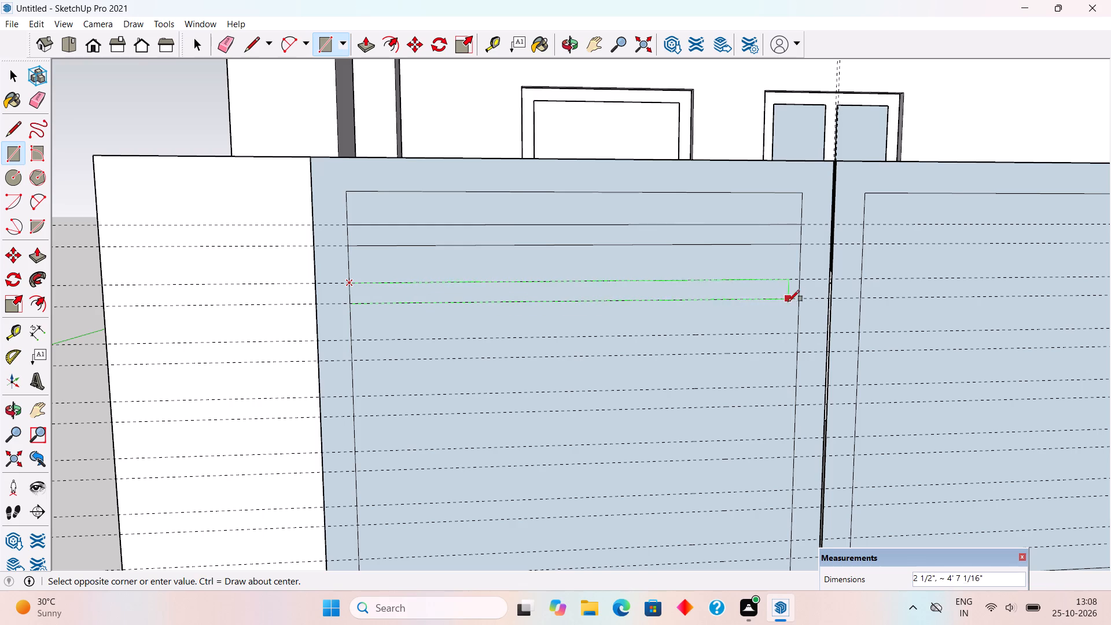
pyautogui.click(799, 300)
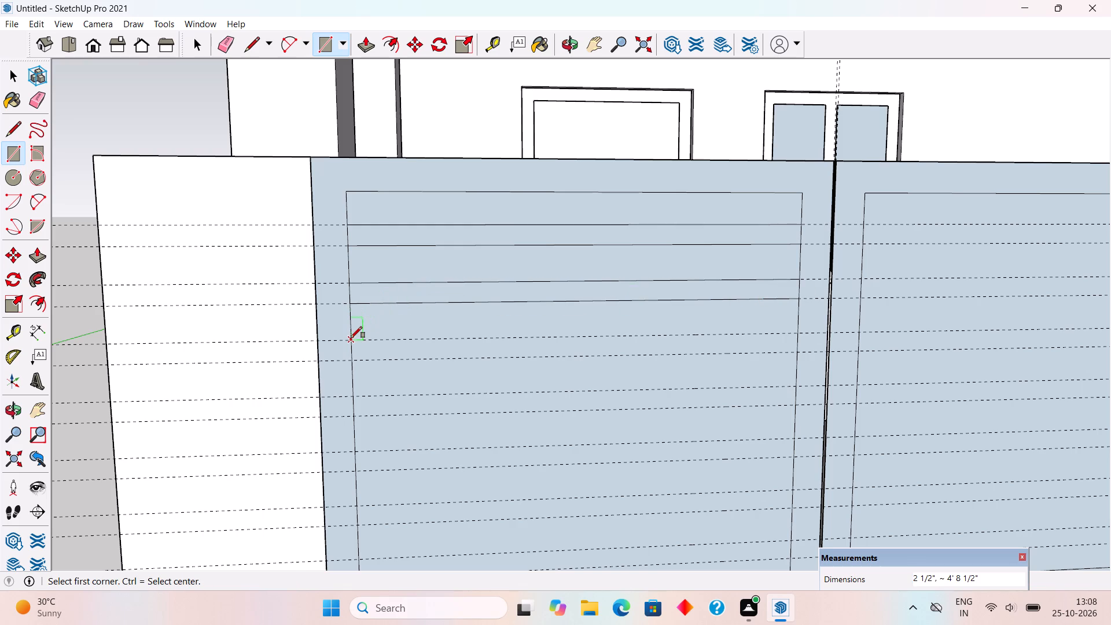
pyautogui.click(351, 338)
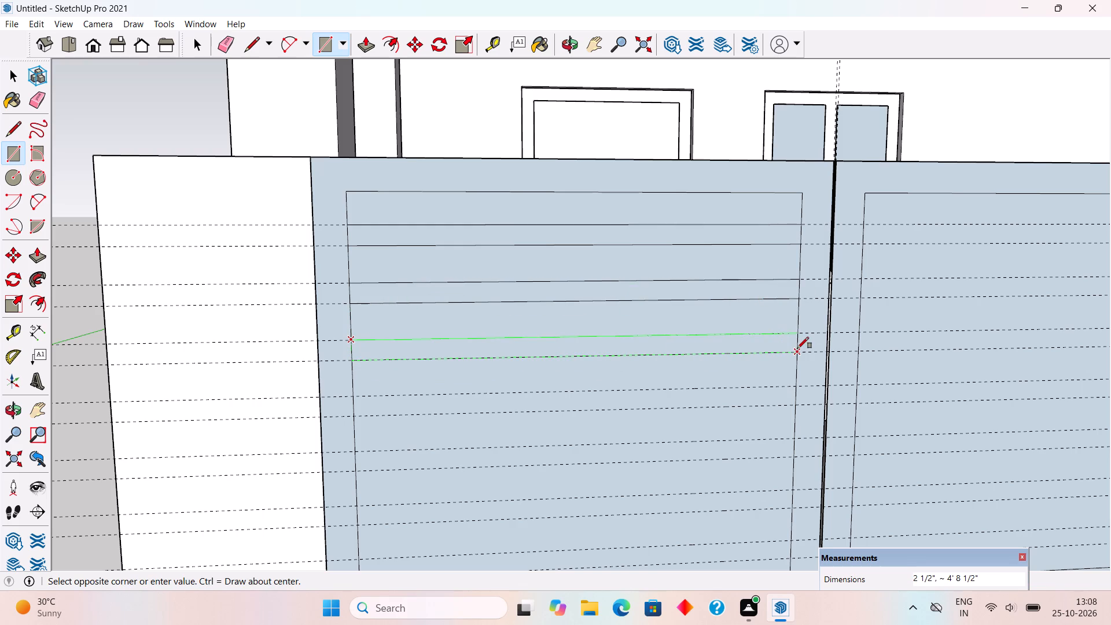
pyautogui.click(797, 348)
# Draw three 2 1/2" by 4' 8 1/2" slat rectangles between the lowest three guide pairs inside the left leaf's frame, working upward.
pyautogui.scroll(-5, 687, 259)
pyautogui.scroll(4, 698, 469)
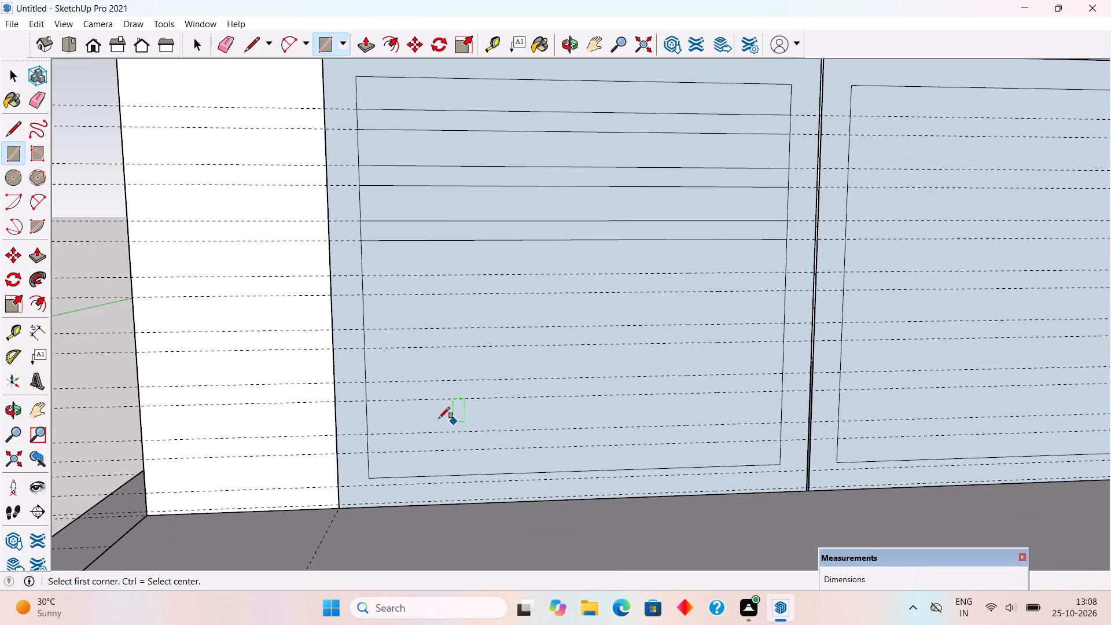
pyautogui.click(368, 436)
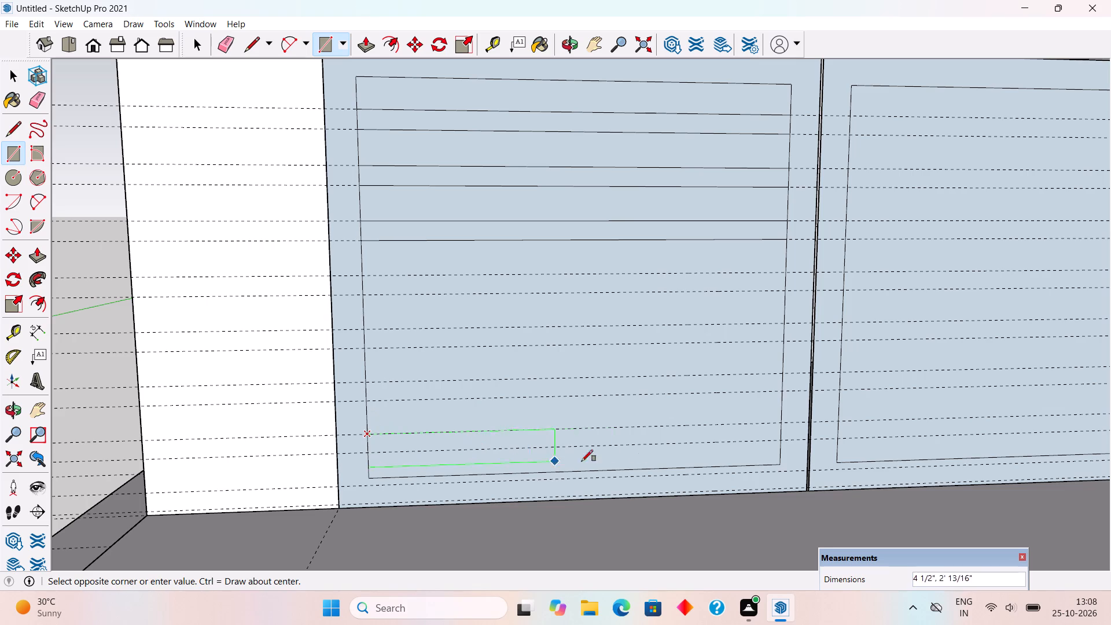
pyautogui.click(780, 442)
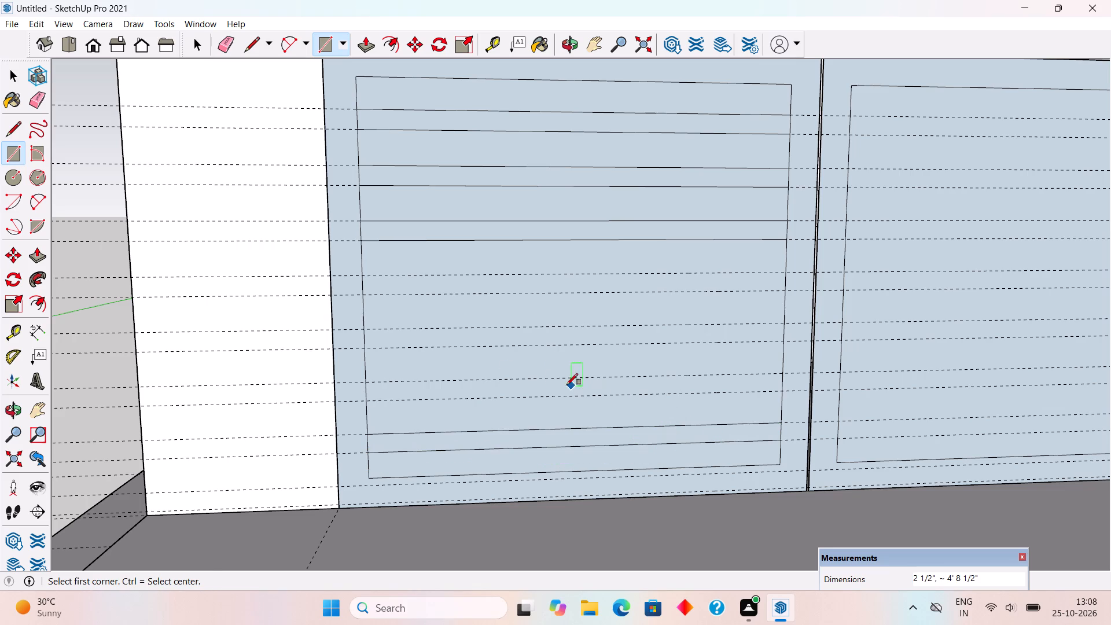
pyautogui.click(369, 380)
pyautogui.click(783, 394)
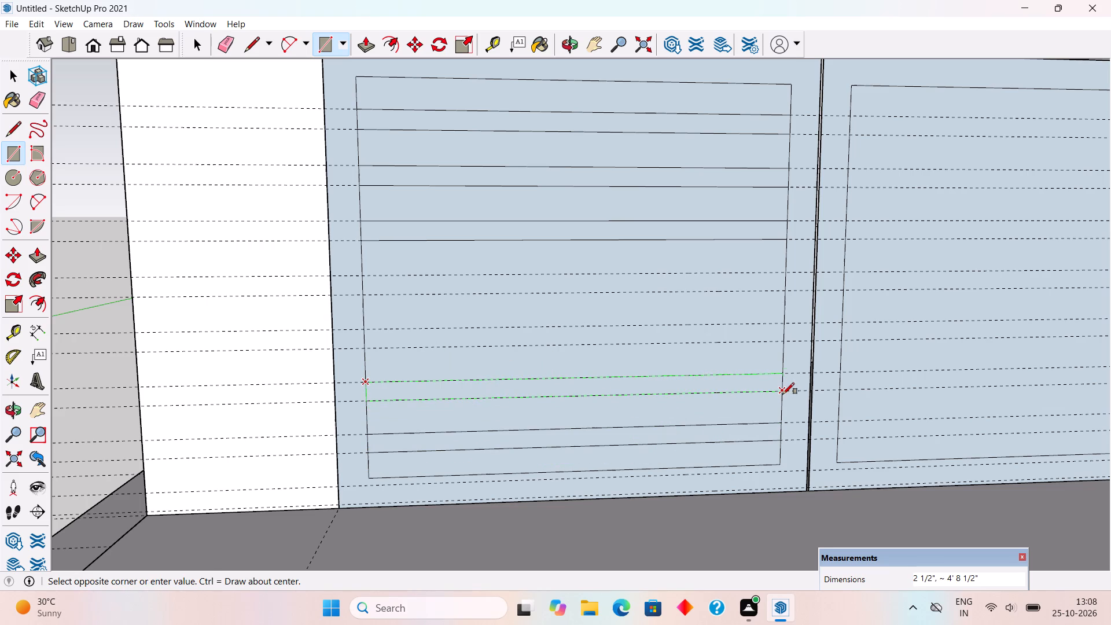
pyautogui.click(367, 329)
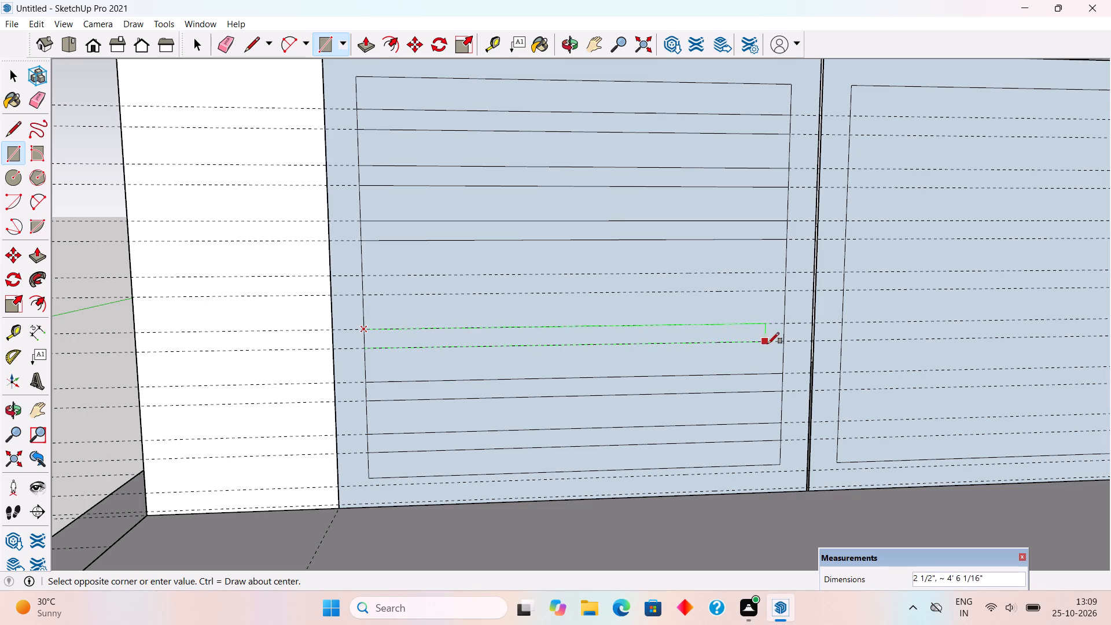
pyautogui.click(787, 343)
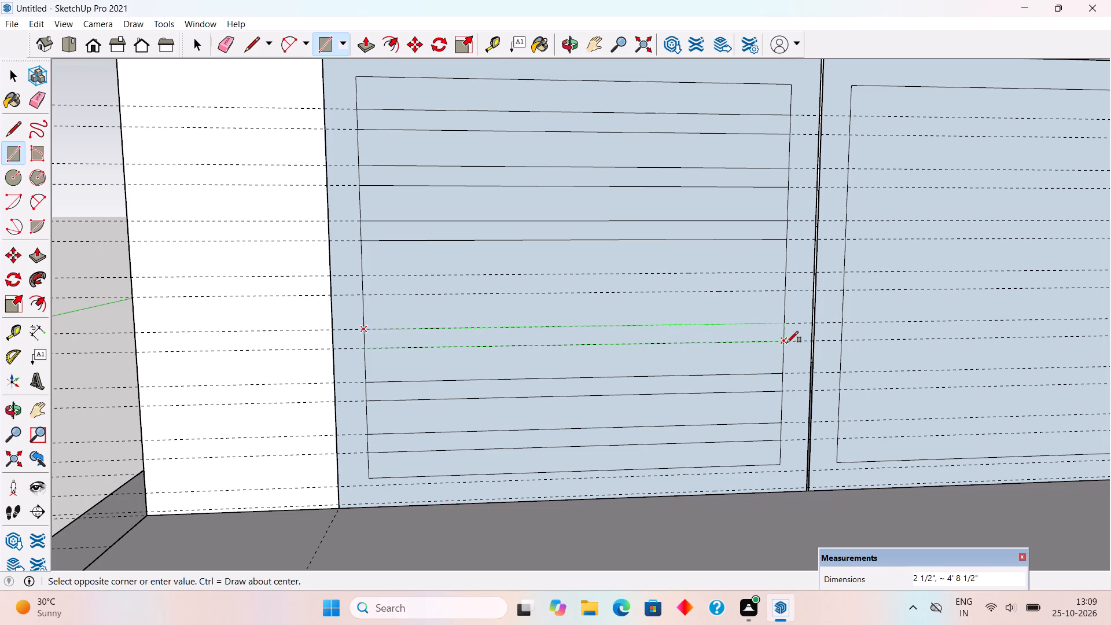
# Draw three 2 1/2" by 4' 8 1/2" slat rectangles between the top three guide pairs in the right gate leaf's inner frame.
pyautogui.scroll(-3, 639, 339)
pyautogui.scroll(-3, 524, 366)
pyautogui.scroll(1, 1063, 328)
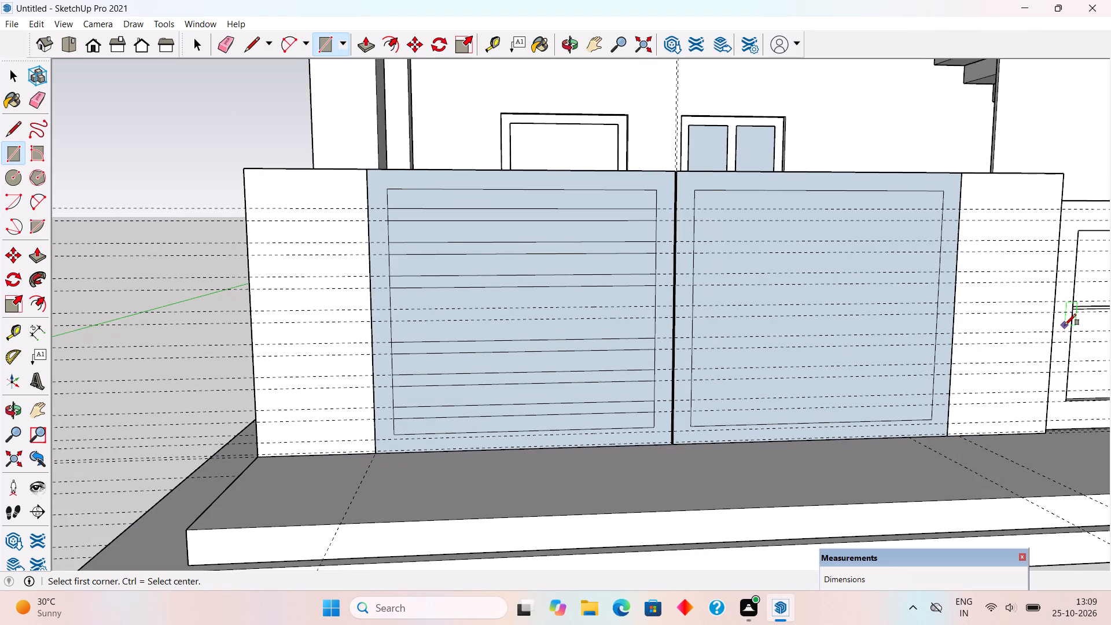
pyautogui.scroll(1, 1065, 325)
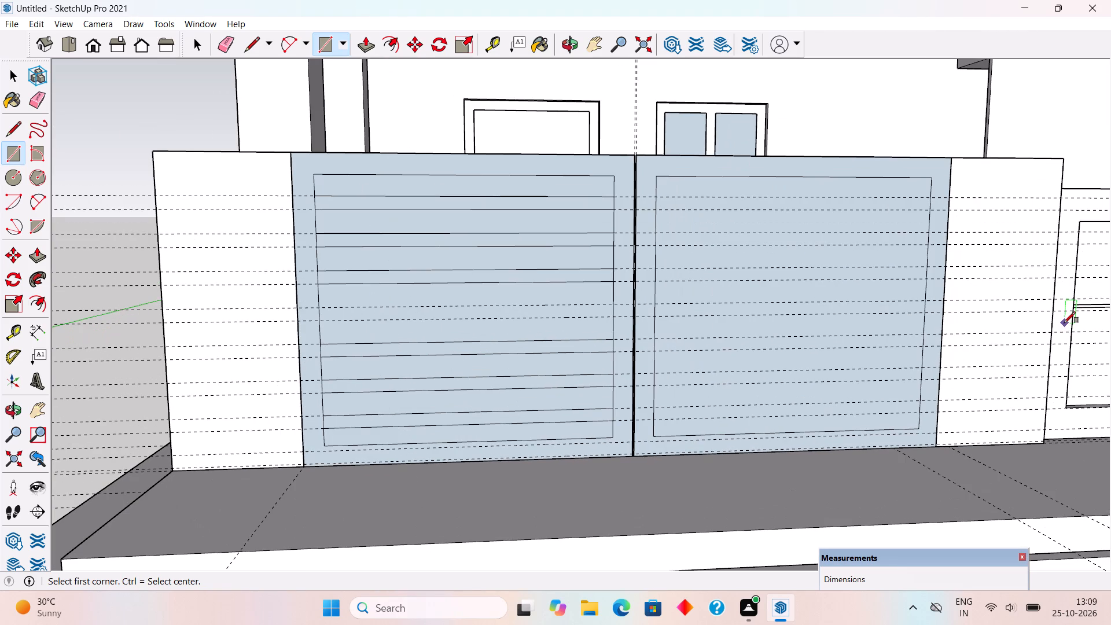
pyautogui.click(657, 197)
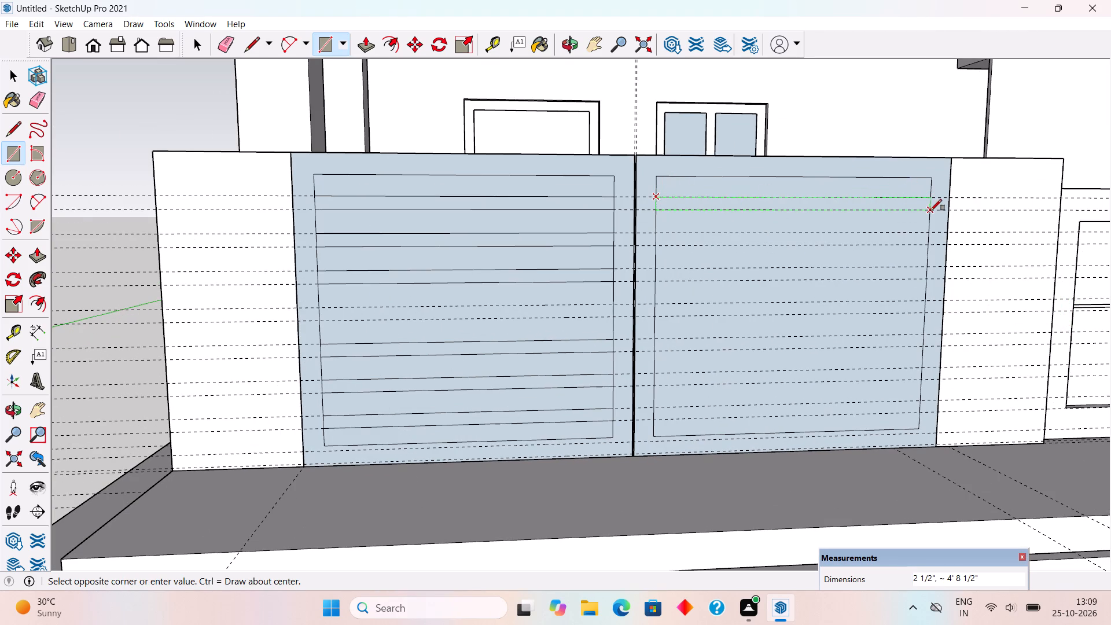
pyautogui.click(930, 211)
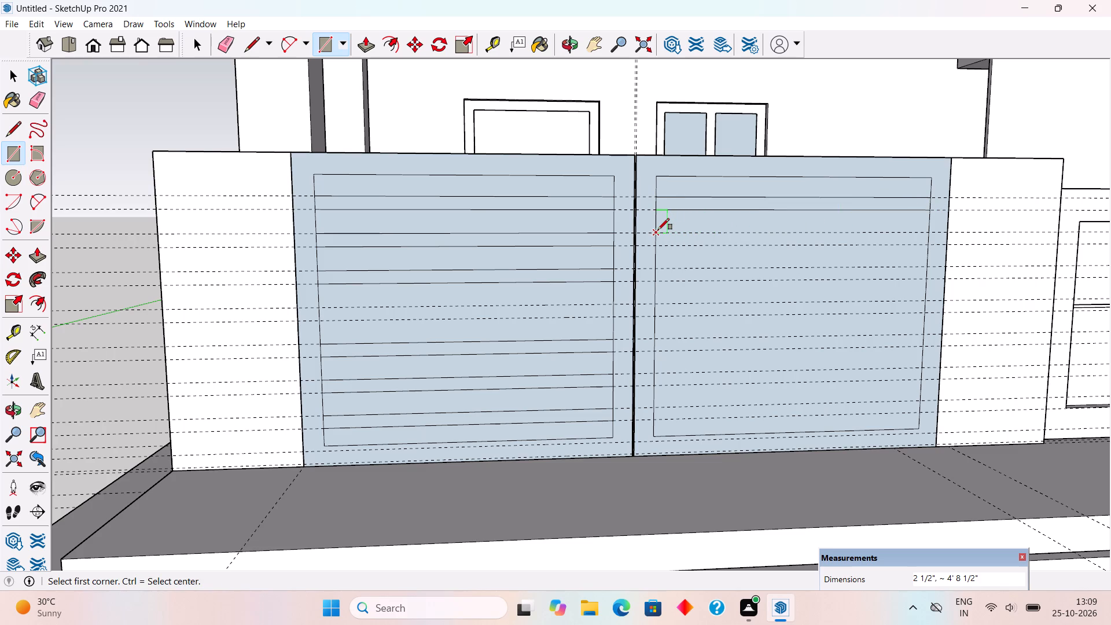
pyautogui.click(658, 230)
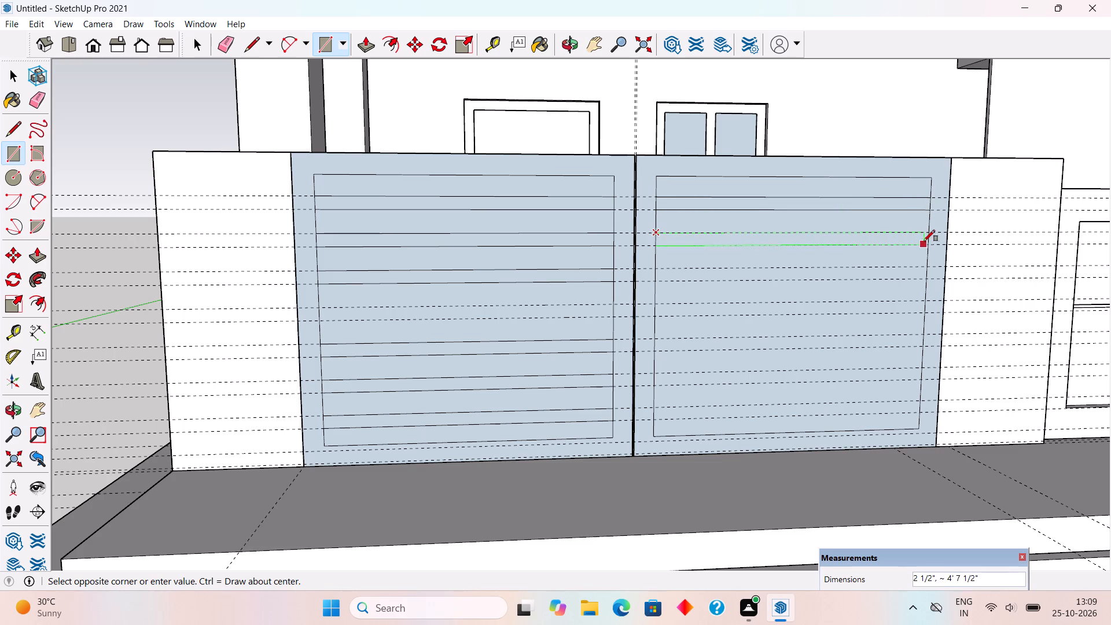
pyautogui.click(931, 241)
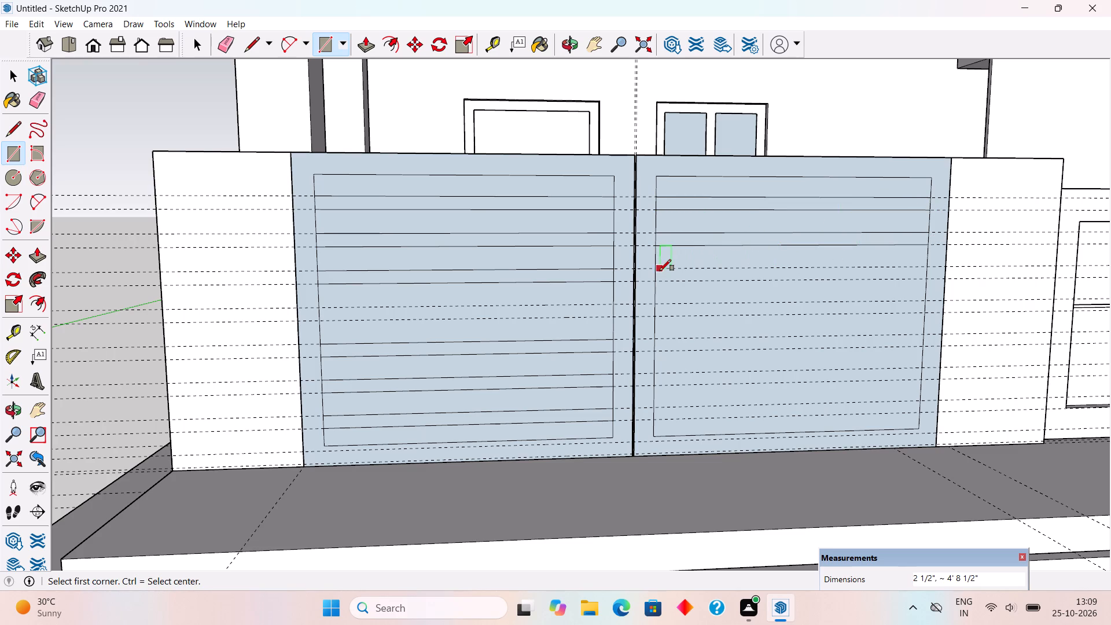
pyautogui.click(658, 271)
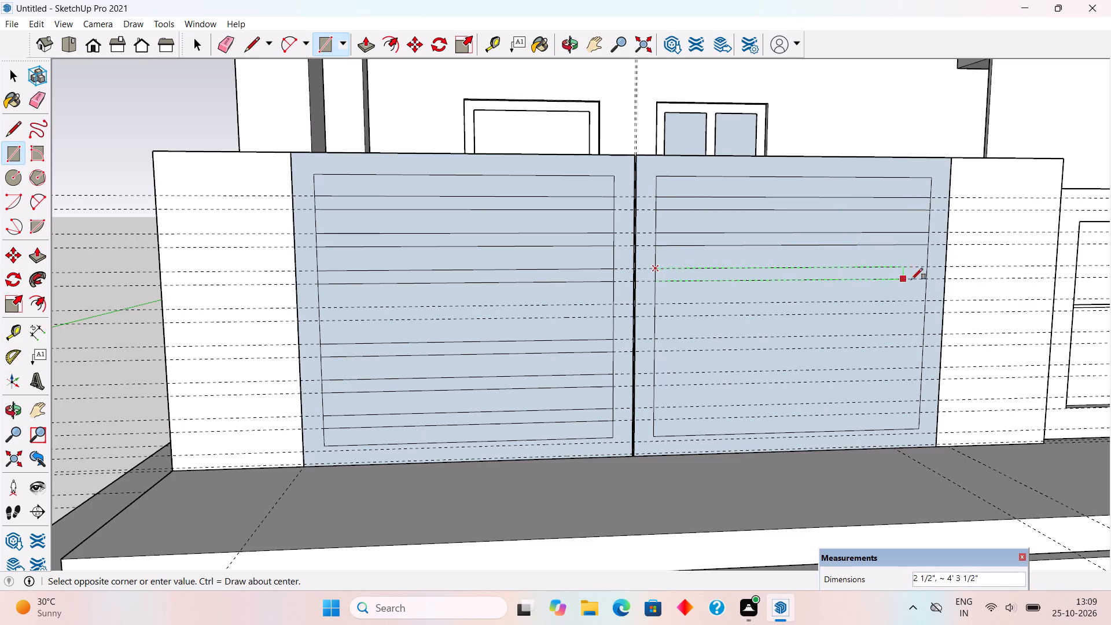
pyautogui.click(928, 280)
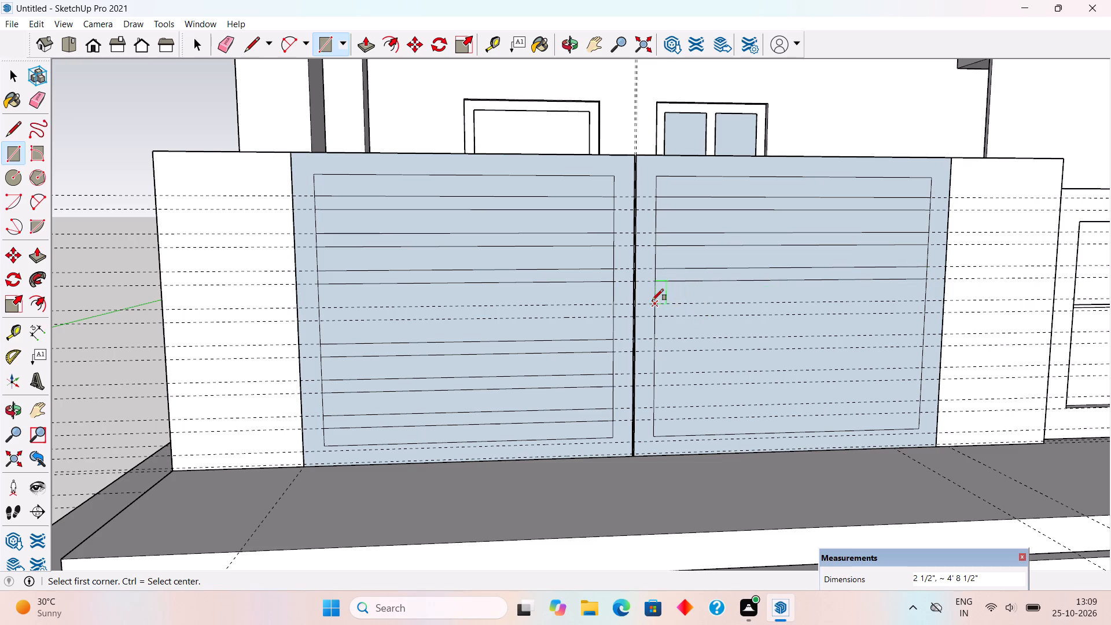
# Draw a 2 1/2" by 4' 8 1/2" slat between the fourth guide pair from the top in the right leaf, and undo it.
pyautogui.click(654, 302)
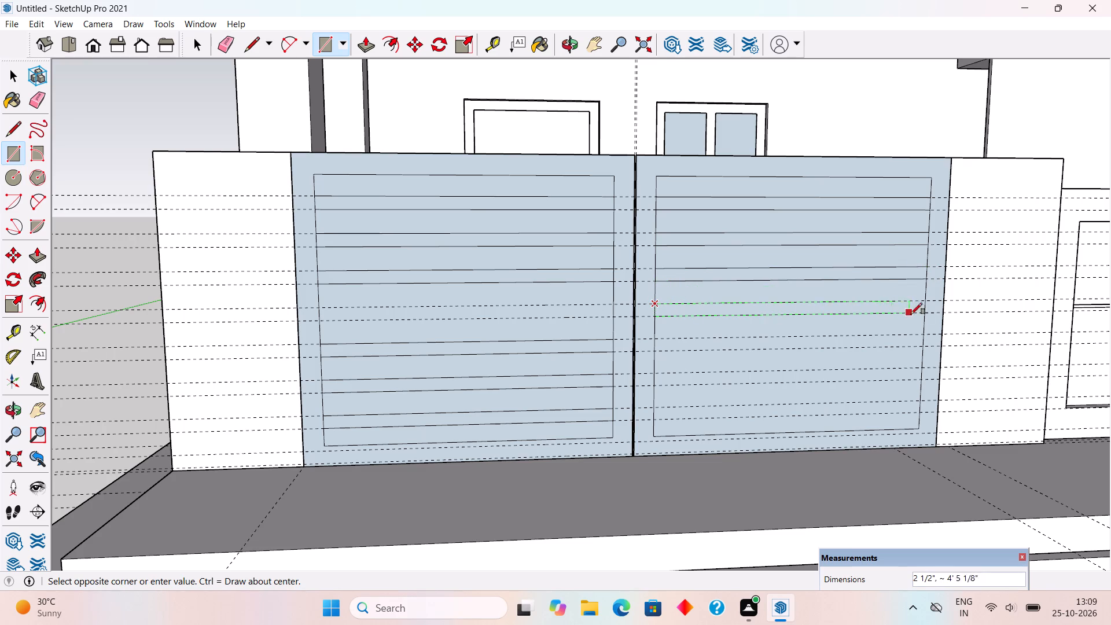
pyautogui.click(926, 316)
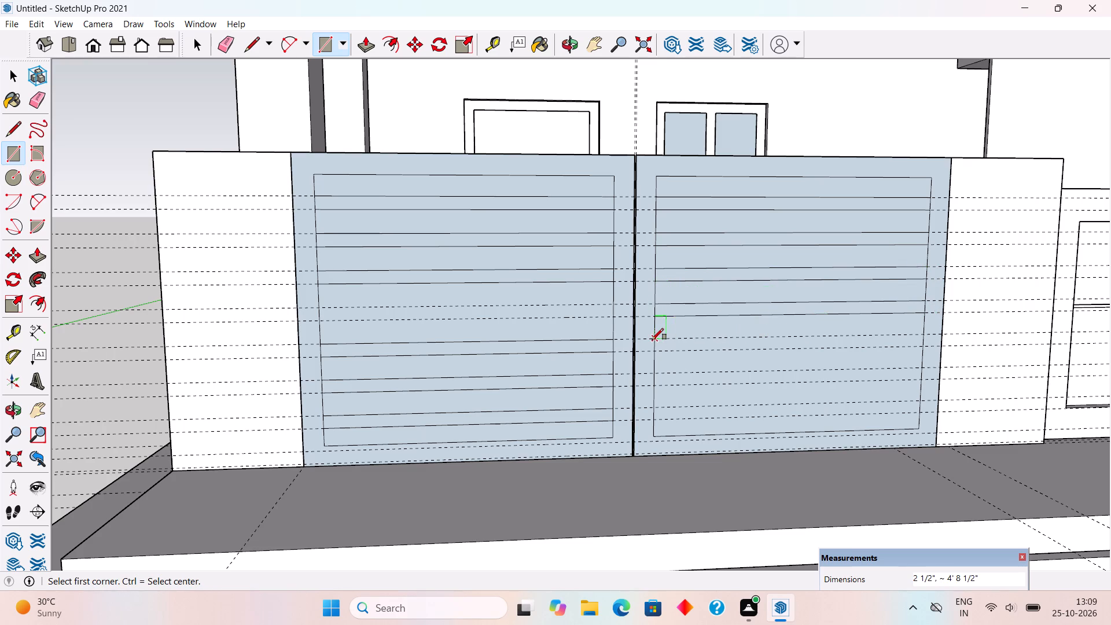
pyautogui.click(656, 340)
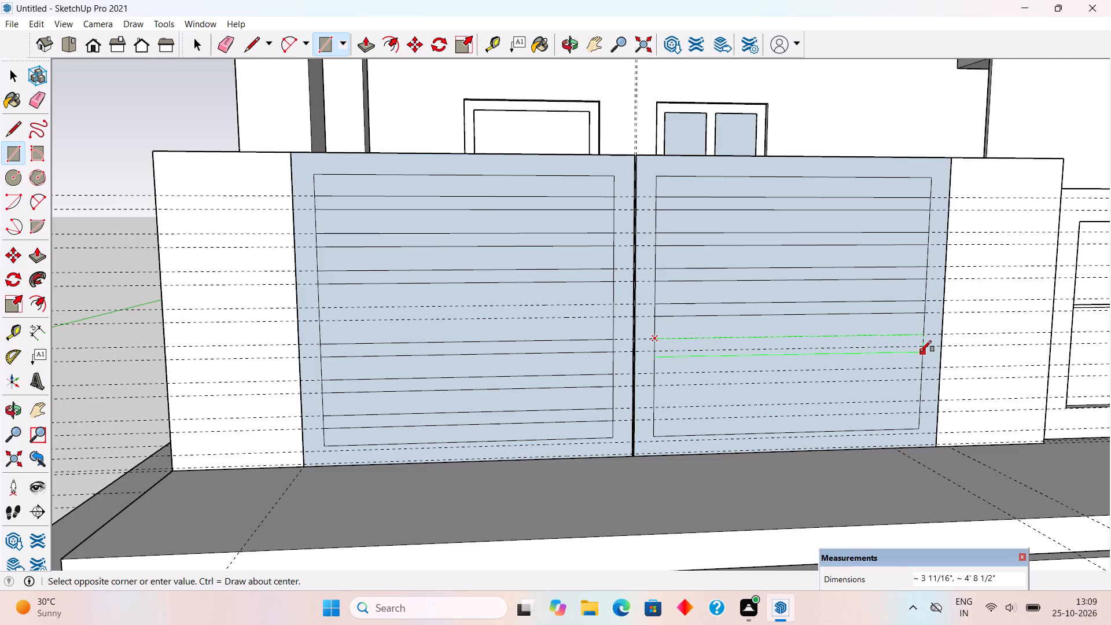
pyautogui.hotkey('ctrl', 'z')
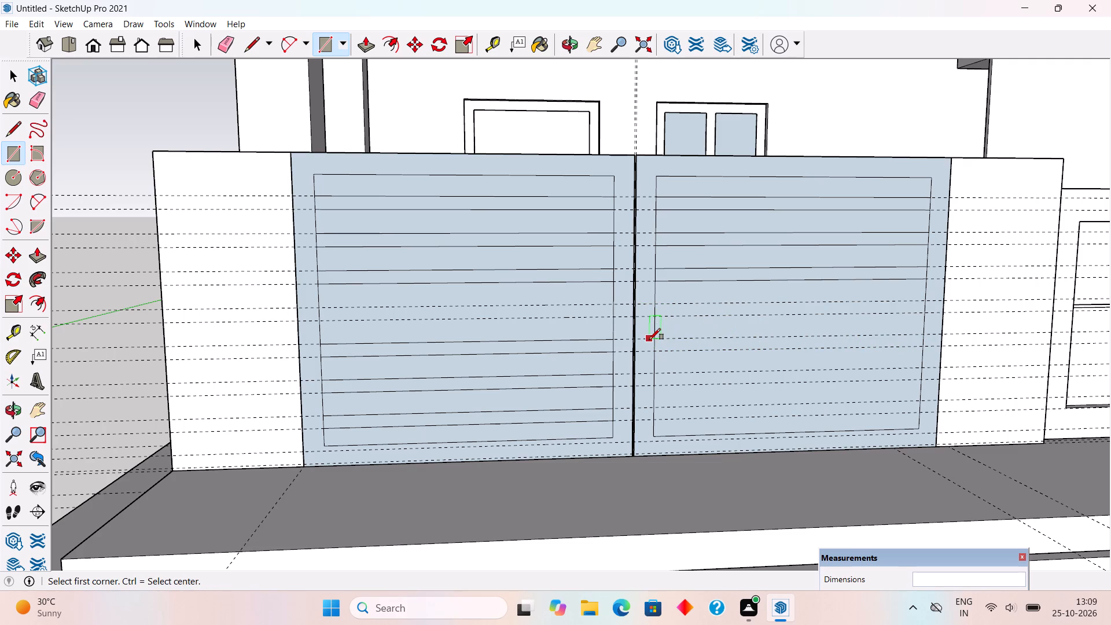
# Draw three 2 1/2" by 4' 8 1/2" slat rectangles between the lowest three guide pairs inside the right leaf's frame, working downward.
pyautogui.click(656, 337)
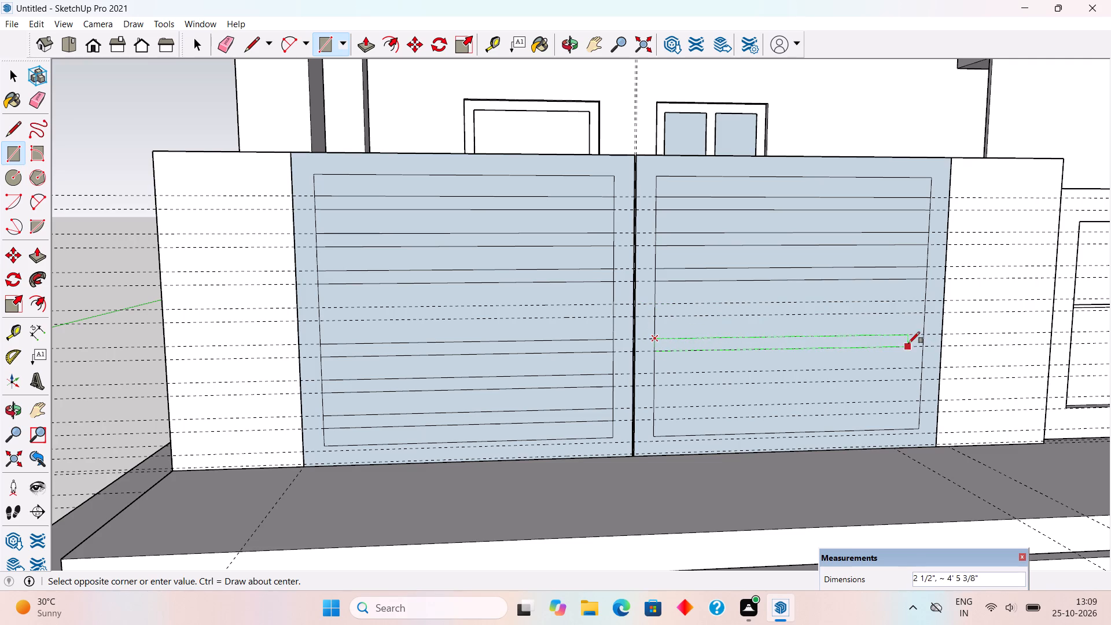
pyautogui.click(924, 345)
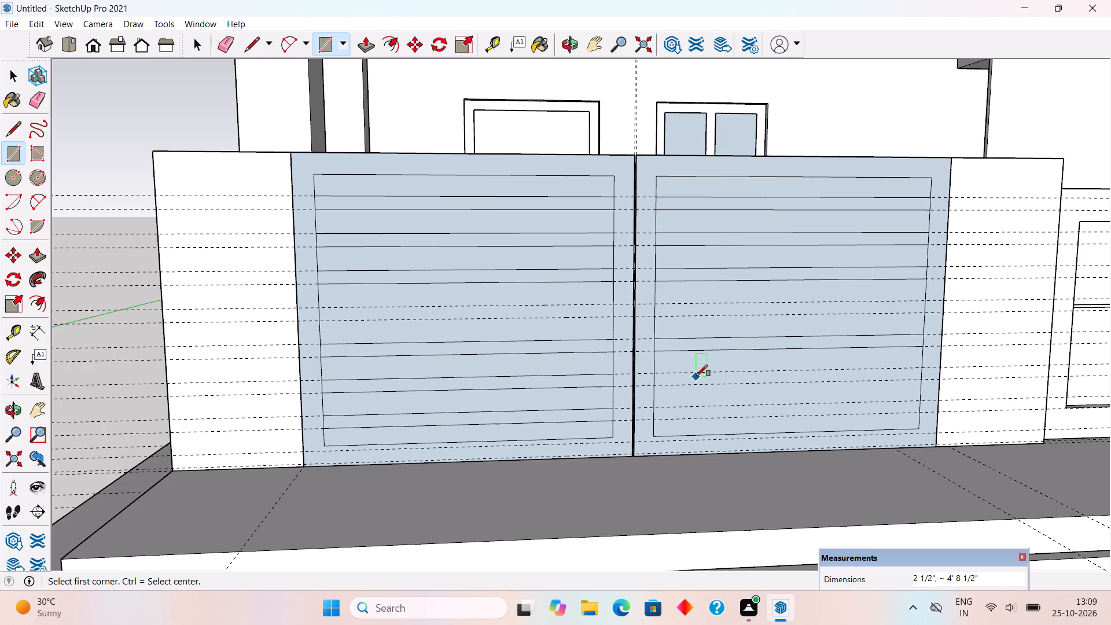
pyautogui.click(656, 376)
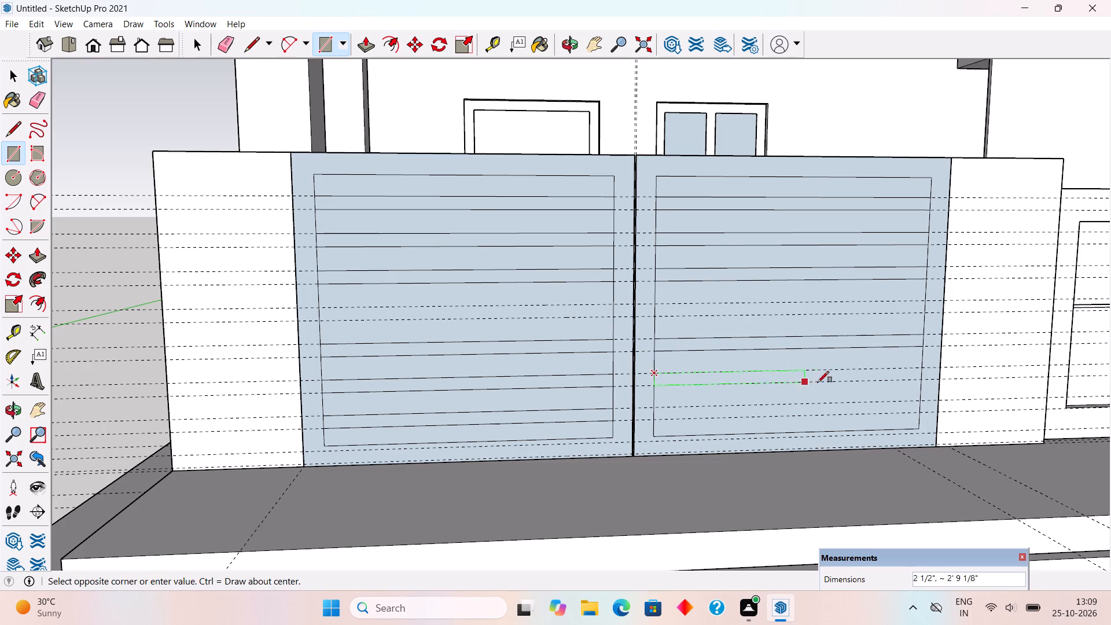
pyautogui.click(922, 381)
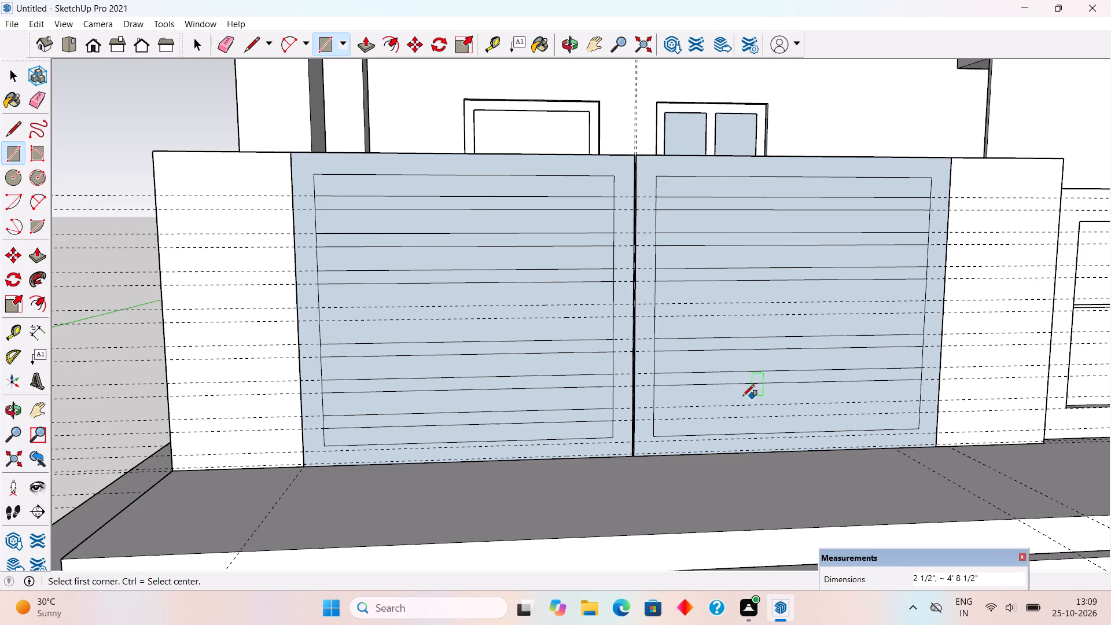
pyautogui.click(655, 407)
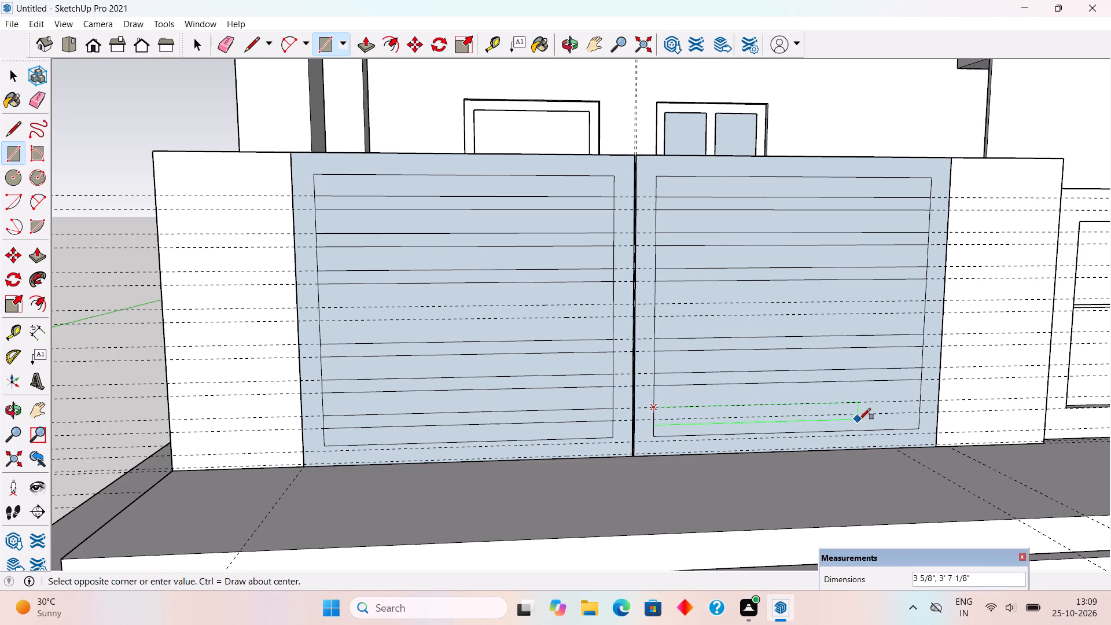
pyautogui.click(919, 413)
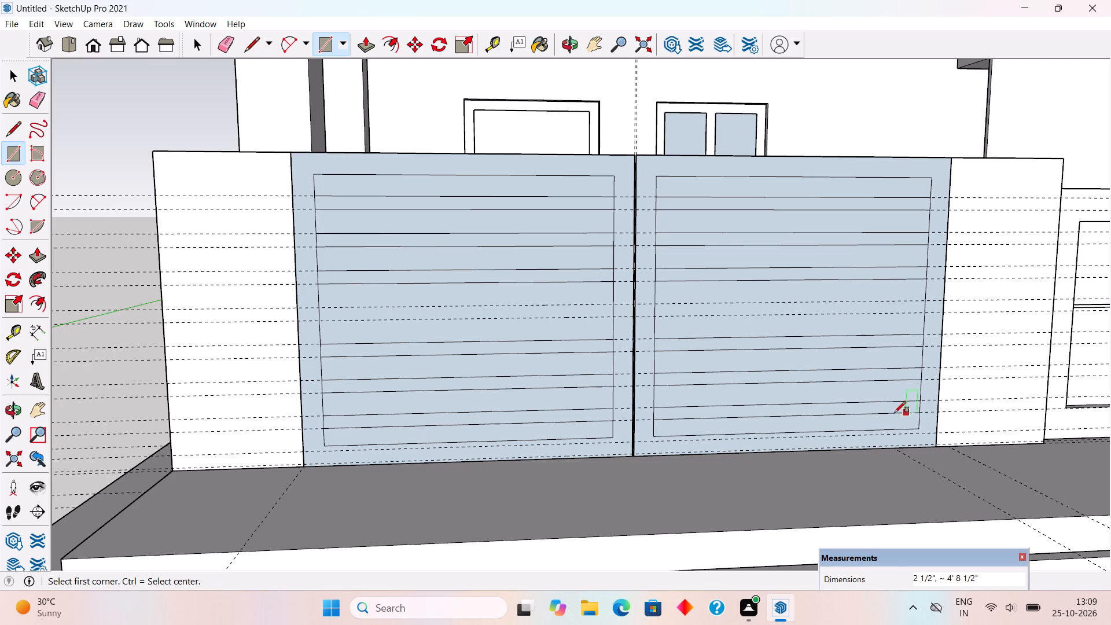
# Erase the short outer end edges of all six slats in the left gate leaf, next to the wall, working upward.
pyautogui.press('space')
pyautogui.moveTo(533, 416); pyautogui.dragTo(612, 419, button='middle')
pyautogui.scroll(1, 337, 443)
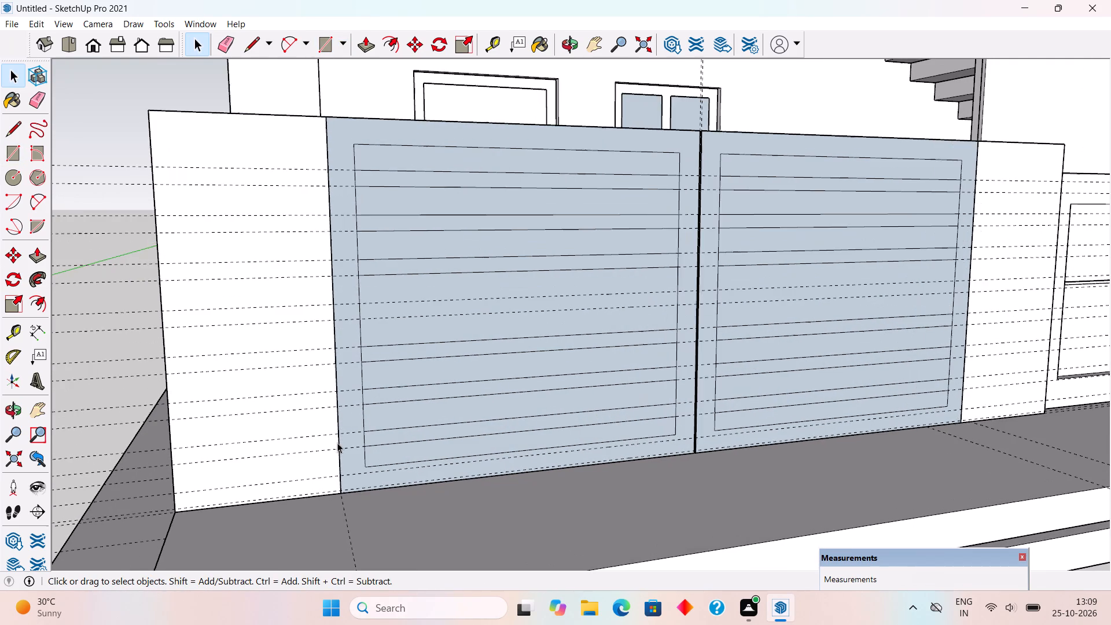
pyautogui.scroll(1, 367, 457)
pyautogui.press('e')
pyautogui.scroll(1, 367, 458)
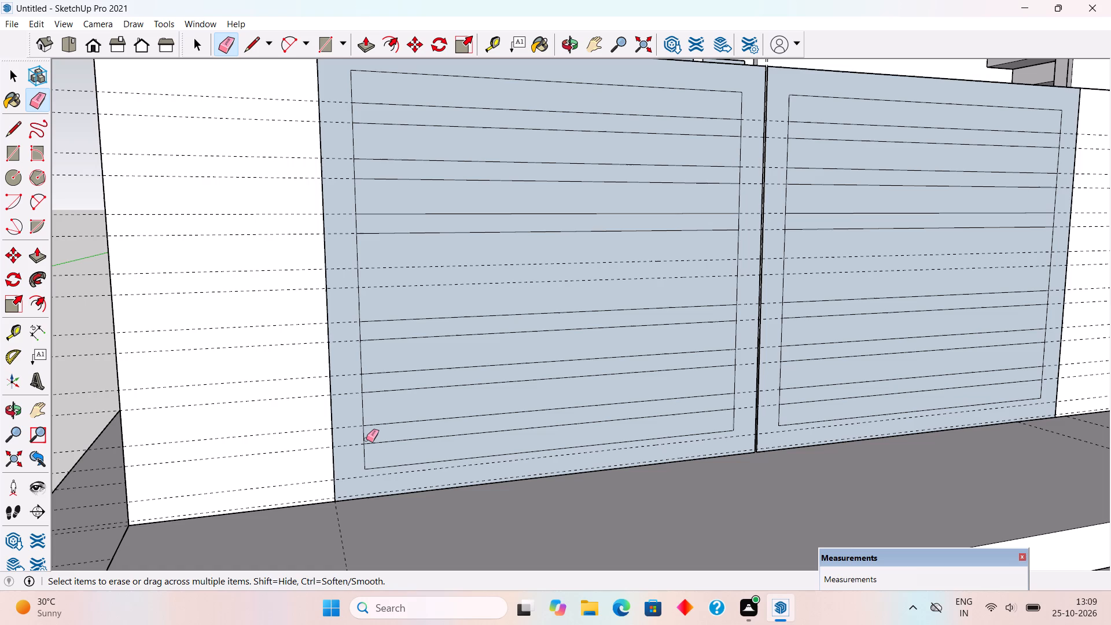
pyautogui.click(364, 440)
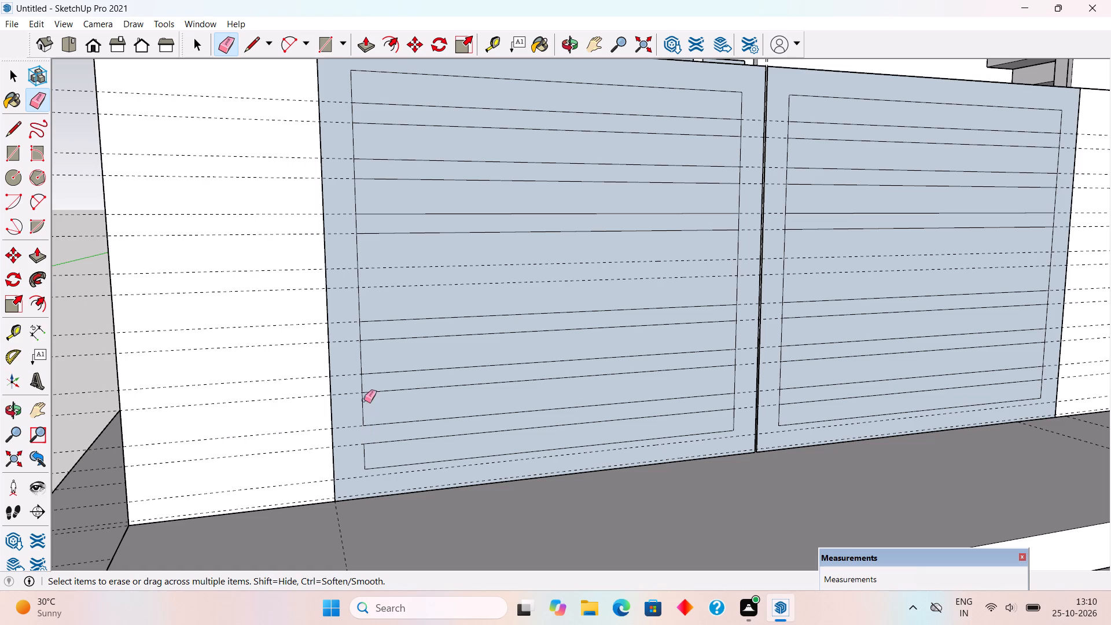
pyautogui.click(362, 386)
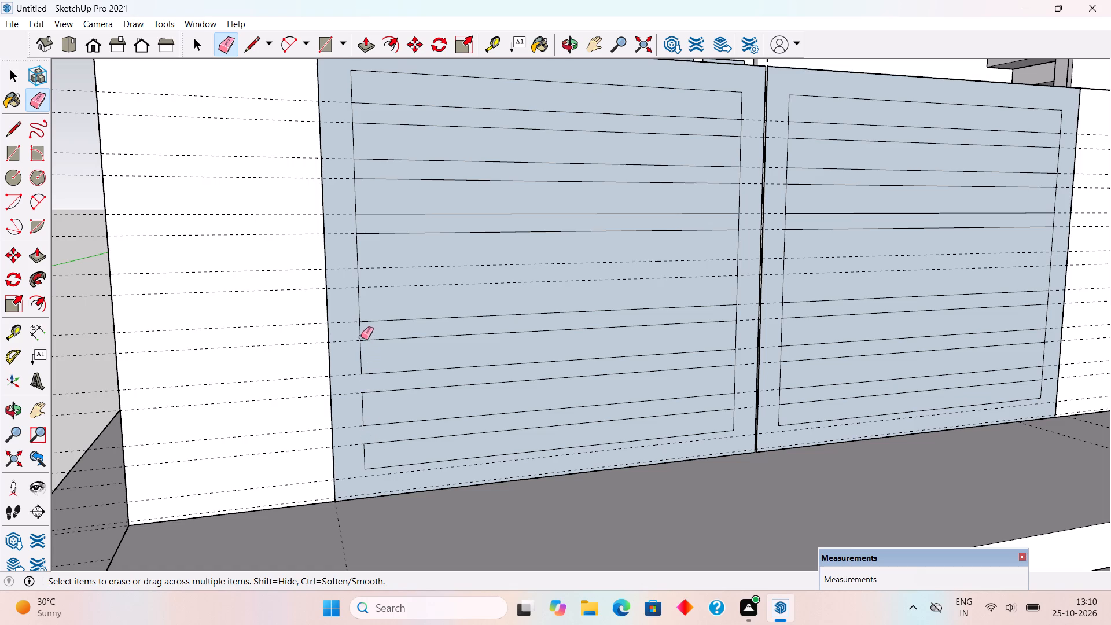
pyautogui.click(360, 333)
pyautogui.click(356, 225)
pyautogui.click(354, 168)
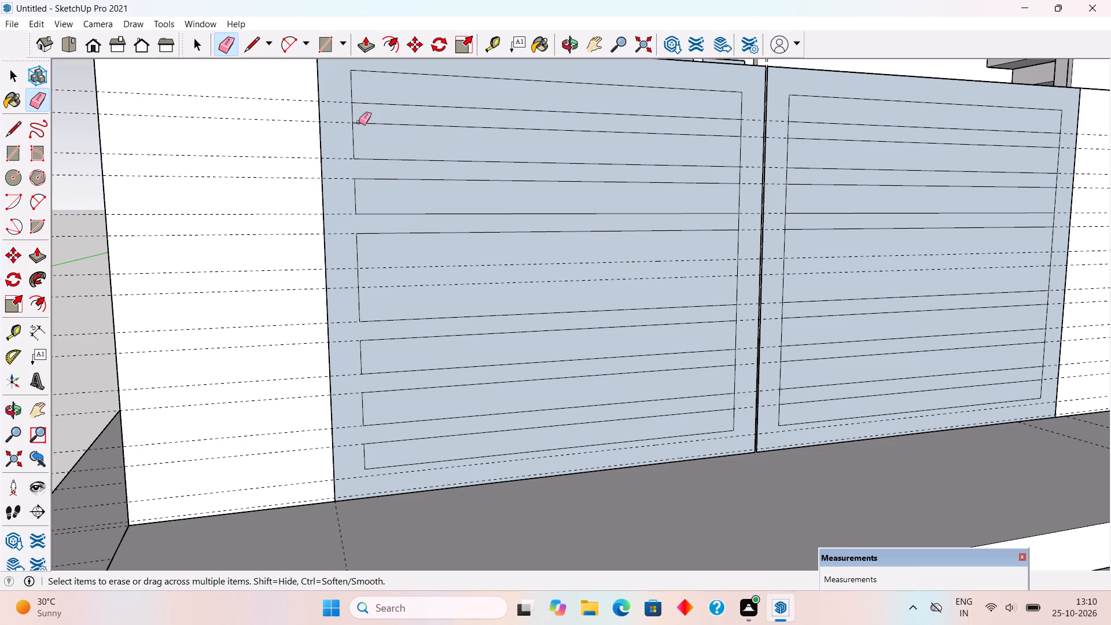
pyautogui.click(353, 115)
# Erase the short end edges of the left leaf's six slats on the side facing the gate's centre gap, working downward.
pyautogui.click(740, 127)
pyautogui.click(738, 179)
pyautogui.click(739, 222)
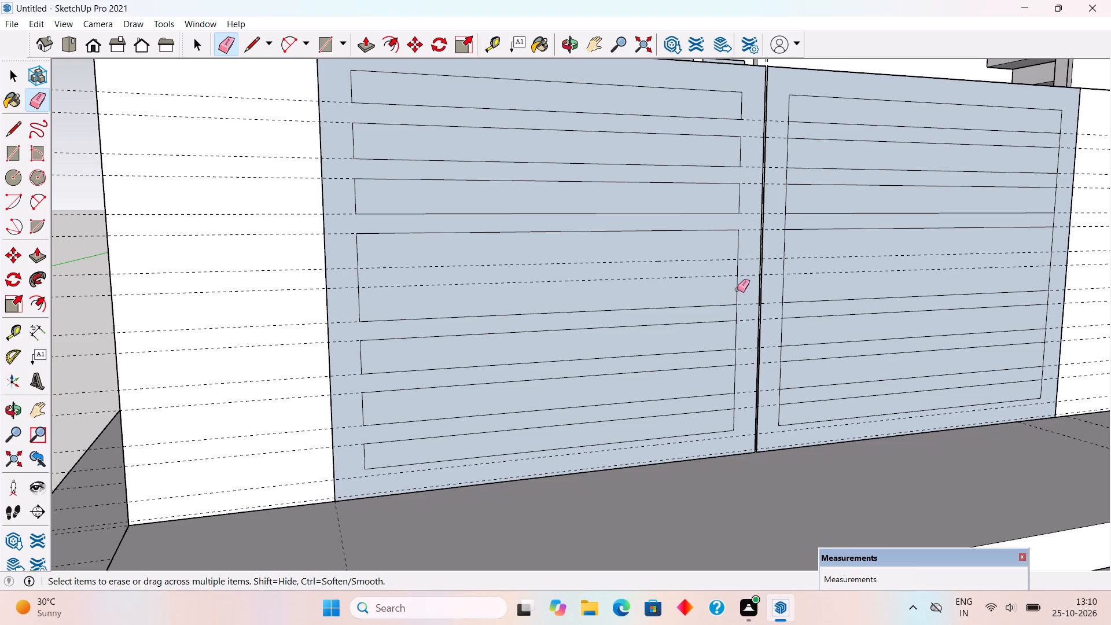
pyautogui.click(735, 312)
pyautogui.click(737, 314)
pyautogui.click(735, 356)
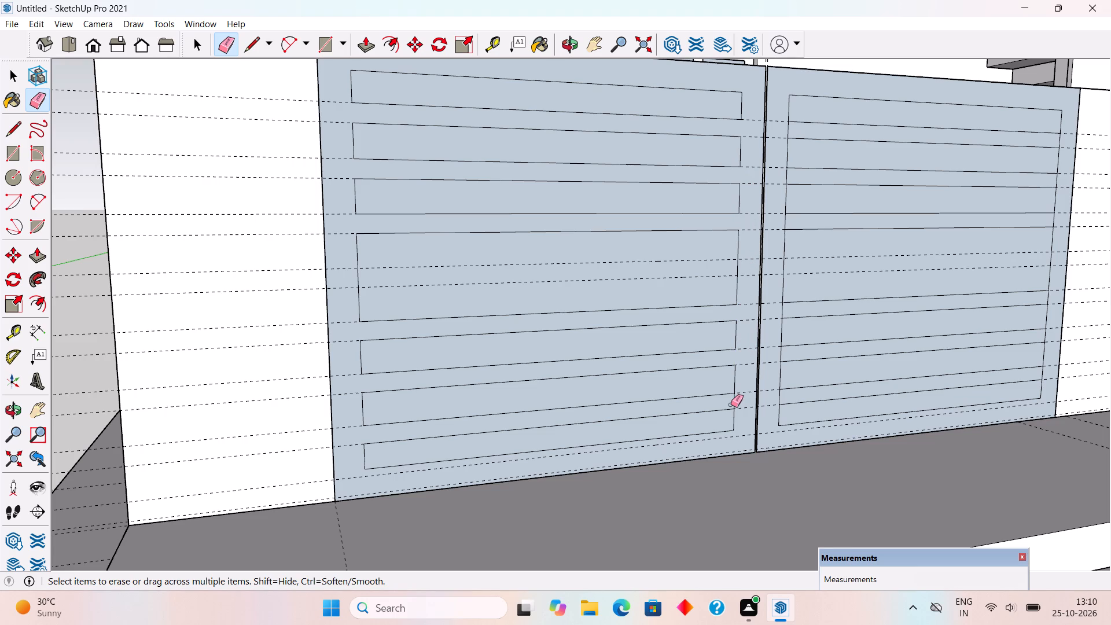
pyautogui.click(734, 404)
# Erase the short end edges on both sides of the upper three slats in the right gate leaf, working downward.
pyautogui.scroll(-4, 461, 359)
pyautogui.scroll(1, 918, 235)
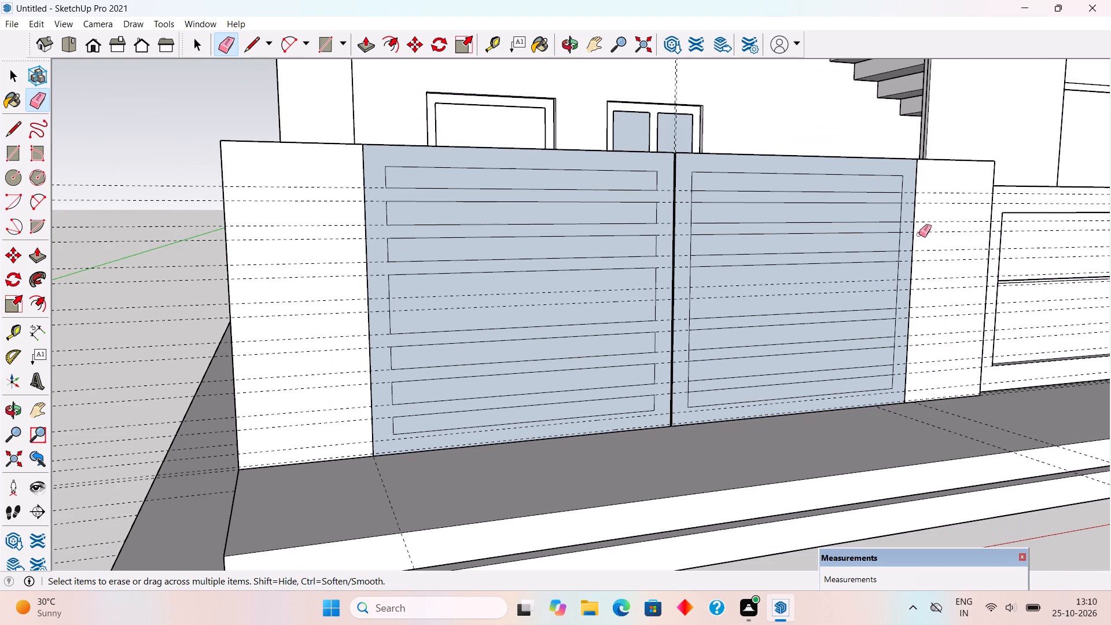
pyautogui.scroll(3, 919, 234)
pyautogui.click(565, 175)
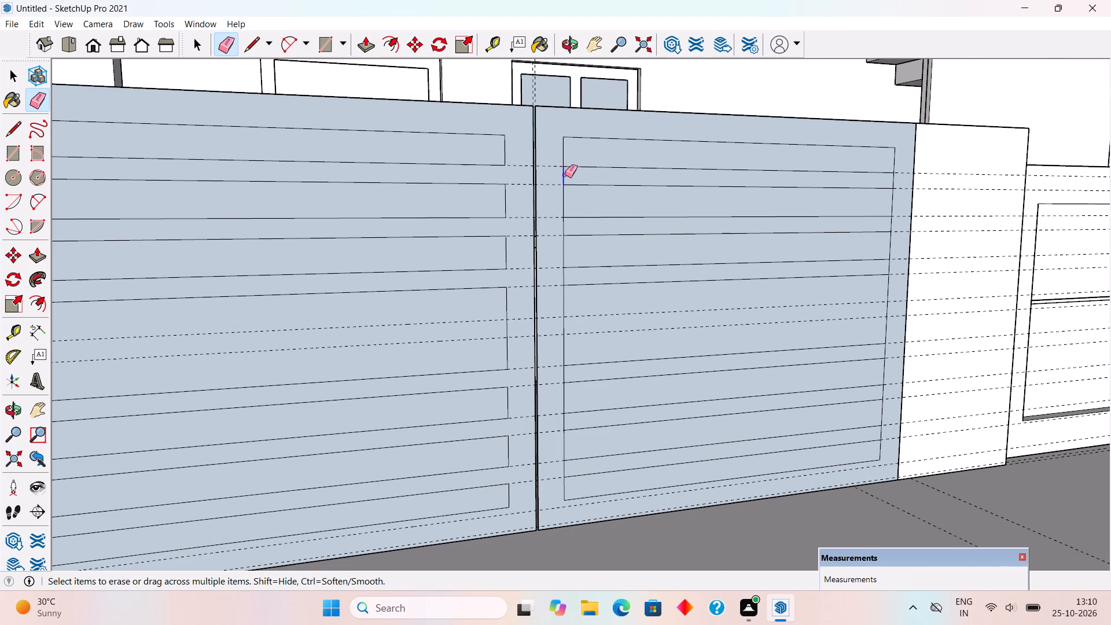
pyautogui.click(895, 183)
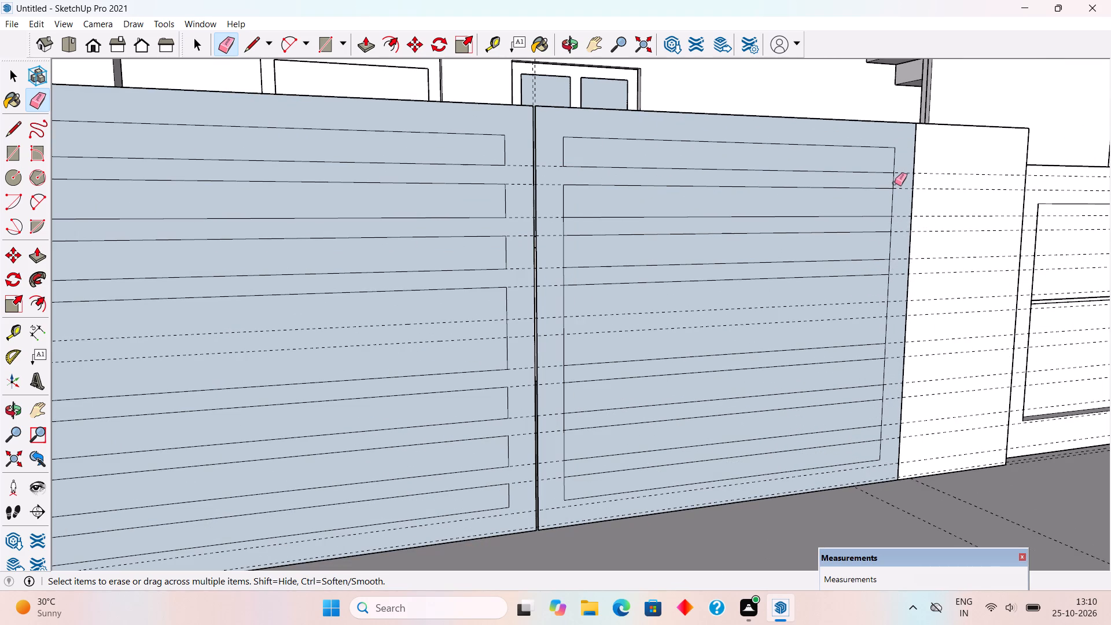
pyautogui.click(895, 183)
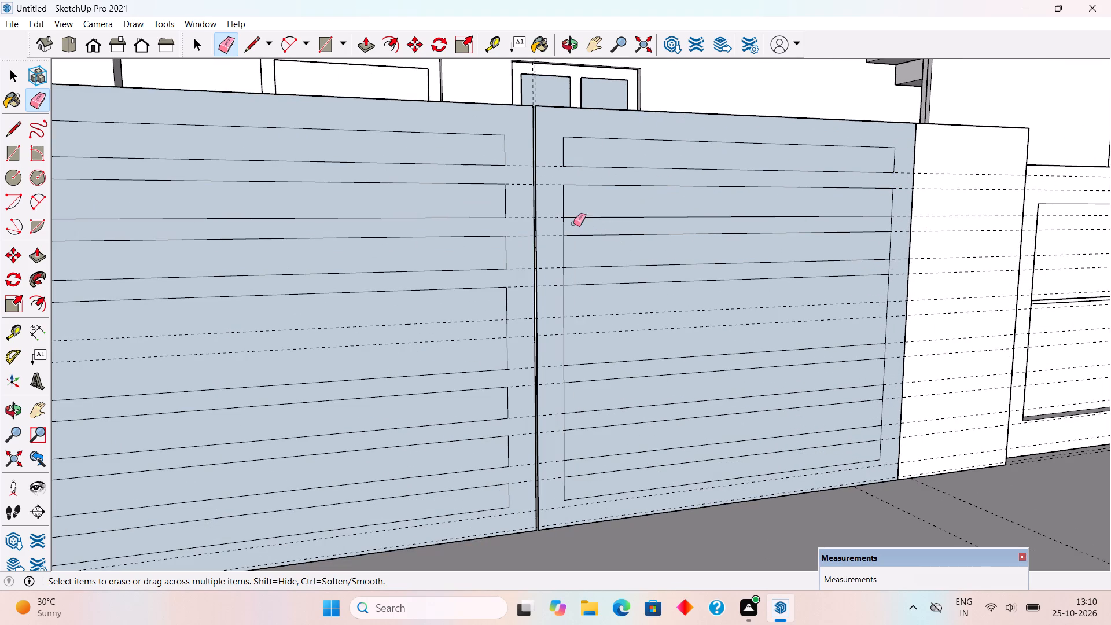
pyautogui.click(561, 229)
pyautogui.click(562, 227)
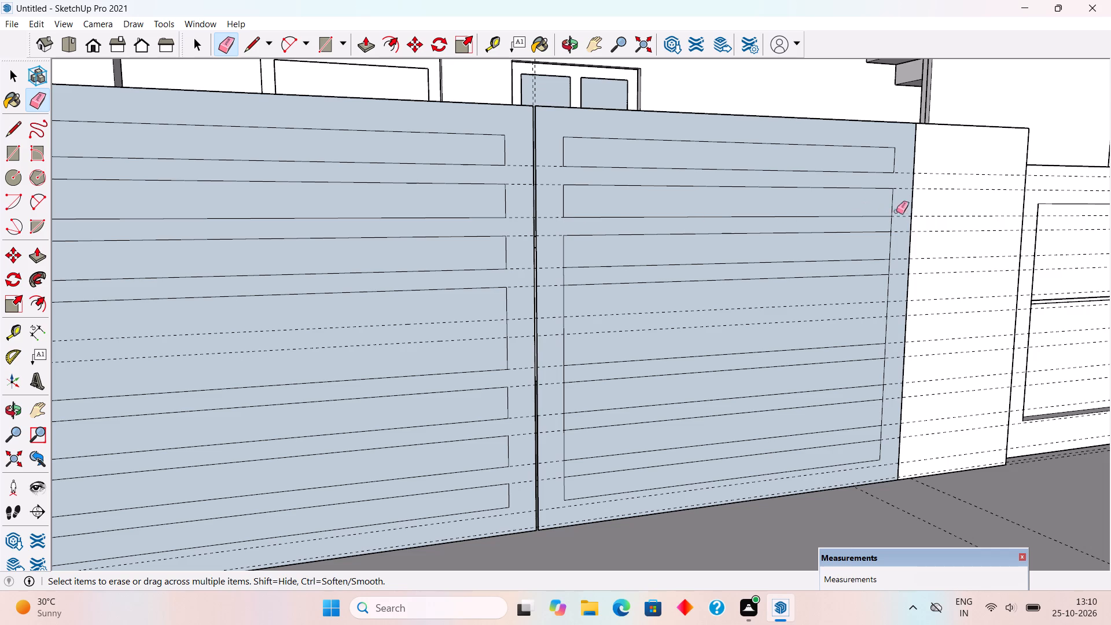
pyautogui.click(890, 224)
pyautogui.click(891, 265)
pyautogui.click(563, 274)
# Erase the short end edges on both sides of the lower three slats in the right gate leaf.
pyautogui.click(564, 376)
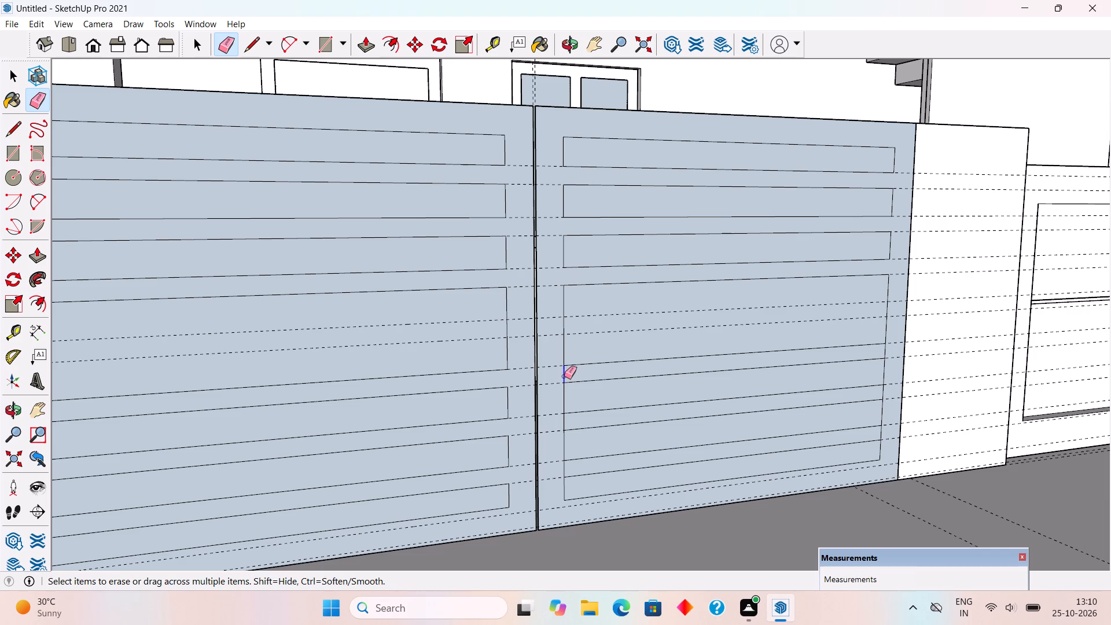
pyautogui.click(886, 350)
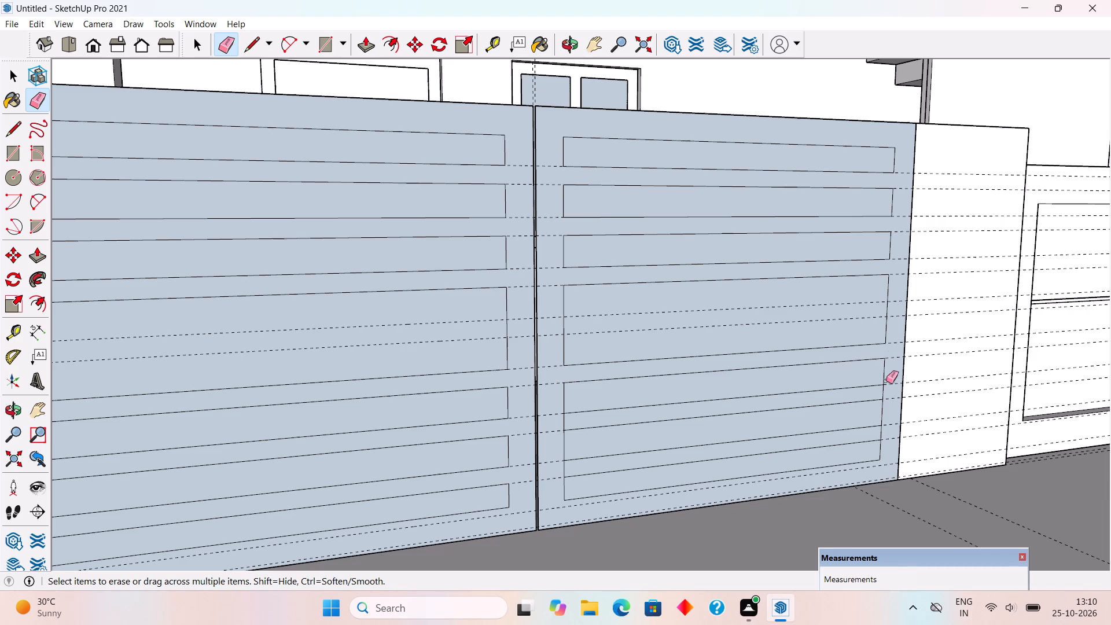
pyautogui.click(882, 392)
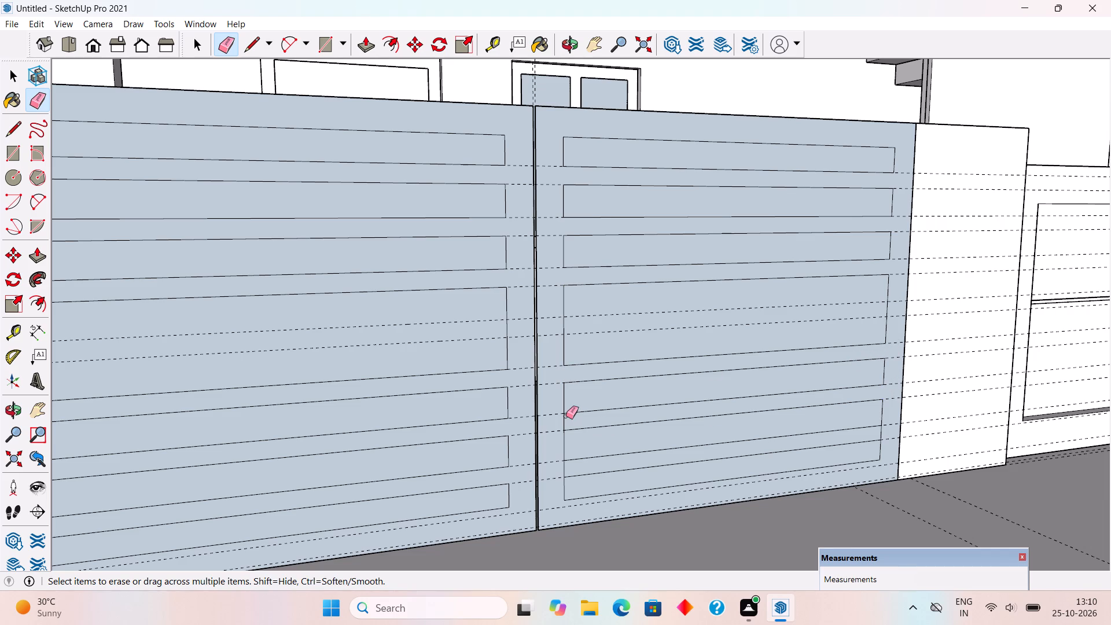
pyautogui.click(565, 417)
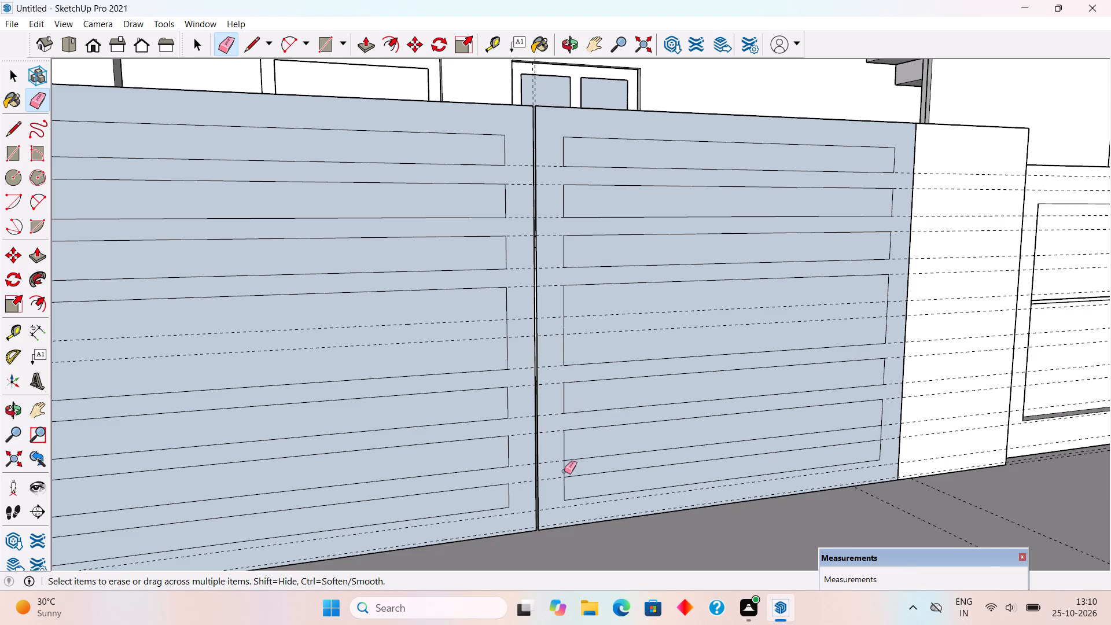
pyautogui.click(564, 471)
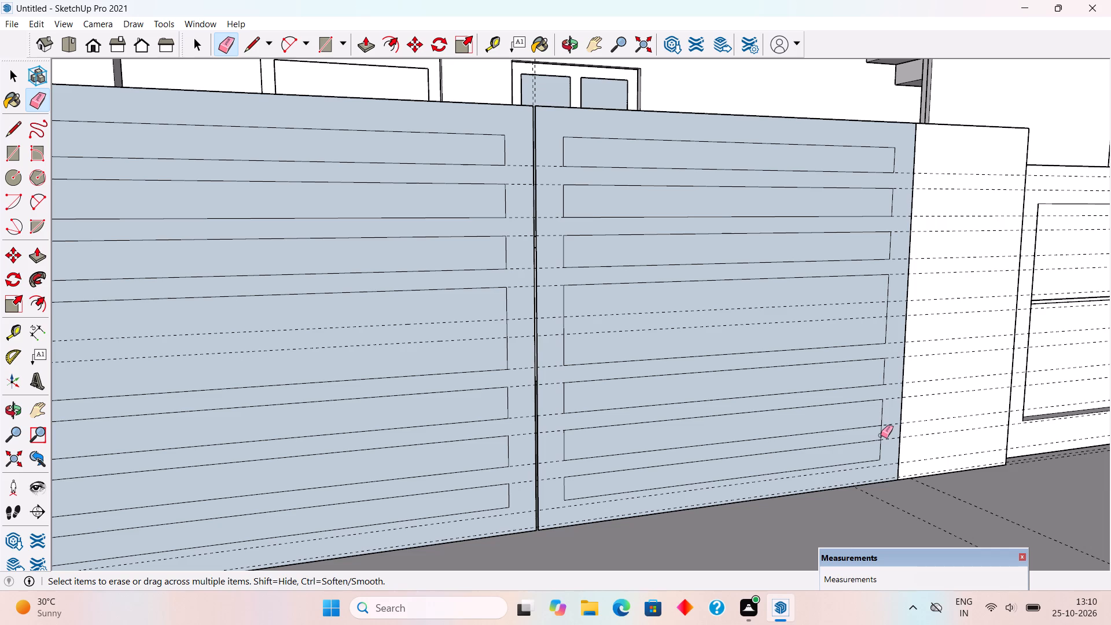
pyautogui.click(881, 432)
# Delete the seven faces between the slats of the left gate leaf to open the gaps, working from bottom to top.
pyautogui.scroll(-2, 883, 367)
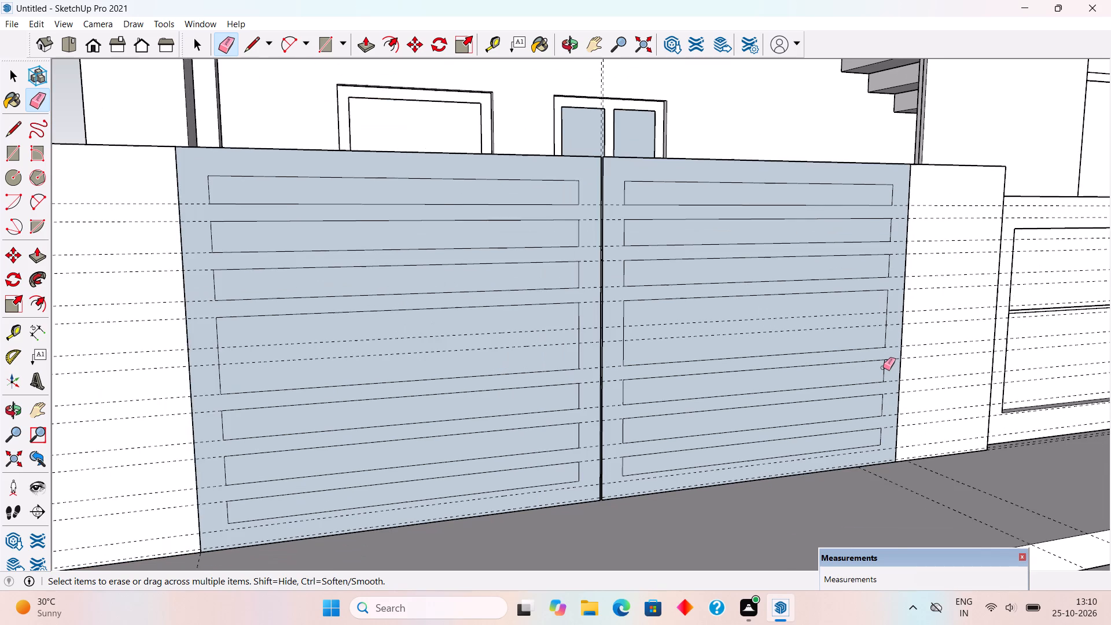
pyautogui.scroll(-1, 883, 367)
pyautogui.press('space')
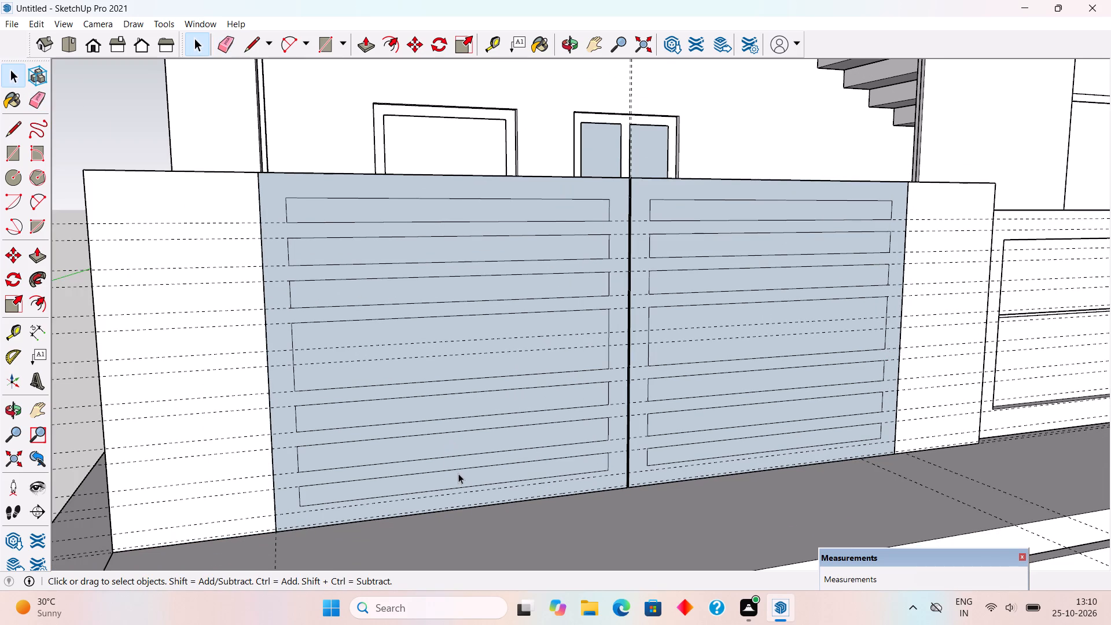
pyautogui.click(459, 475)
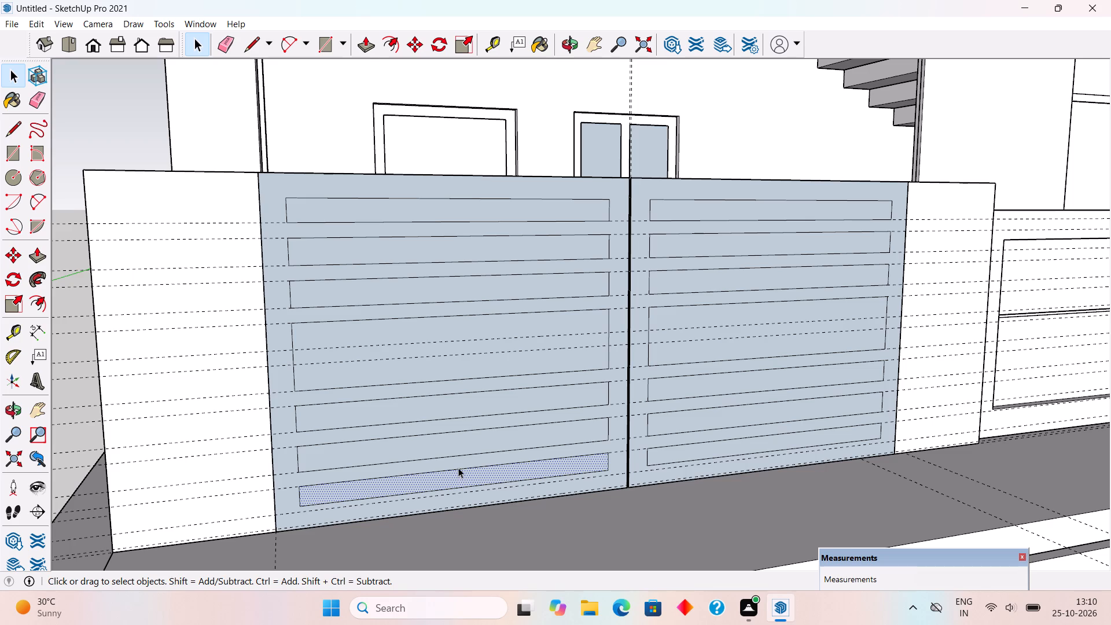
pyautogui.press('Delete')
pyautogui.click(462, 442)
pyautogui.press('Delete')
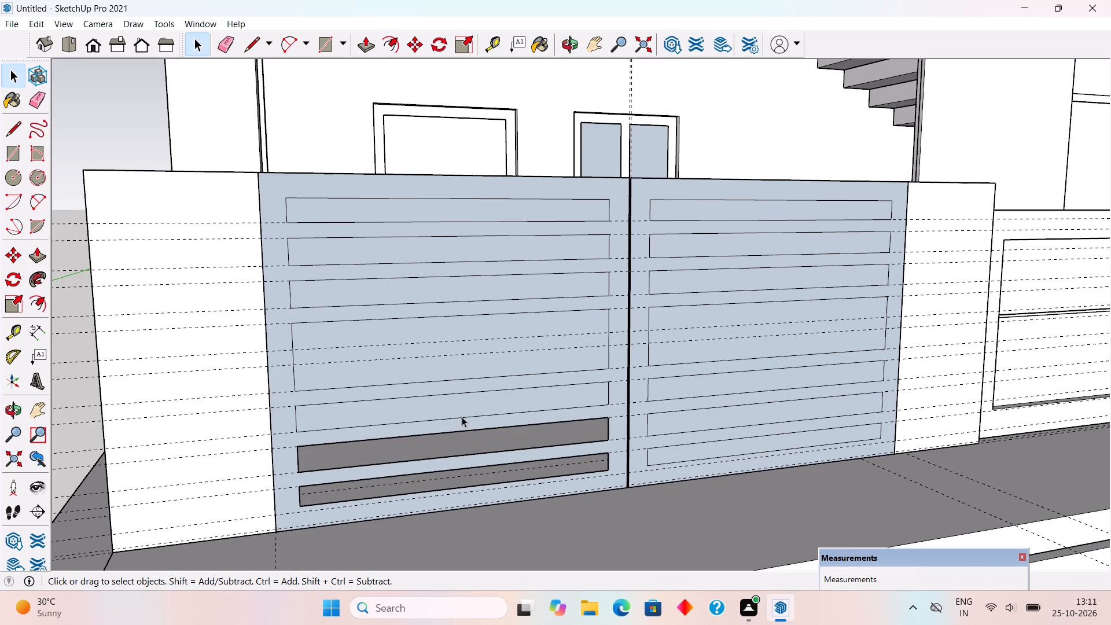
pyautogui.click(463, 407)
pyautogui.press('Delete')
pyautogui.click(466, 358)
pyautogui.press('Delete')
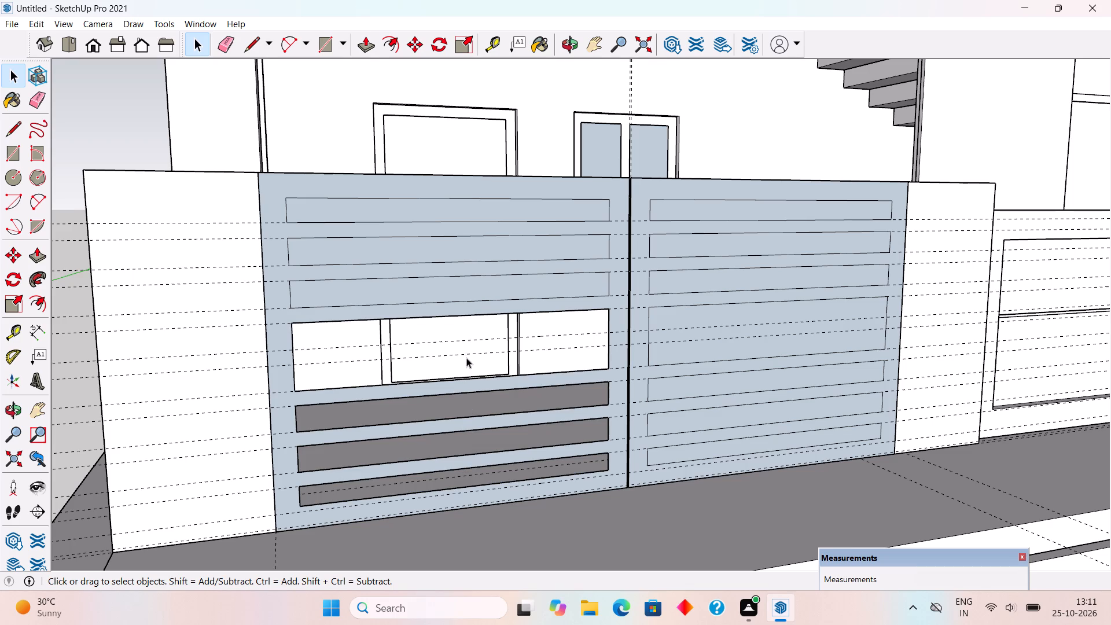
pyautogui.click(462, 291)
pyautogui.press('Delete')
pyautogui.click(456, 253)
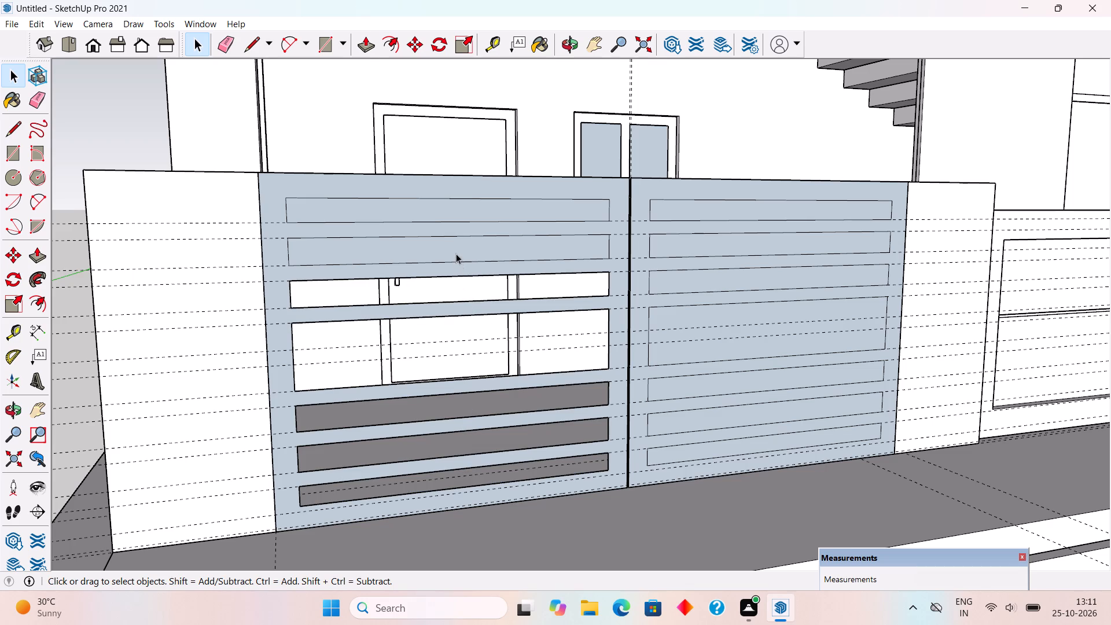
pyautogui.press('Delete')
pyautogui.click(456, 214)
pyautogui.press('Delete')
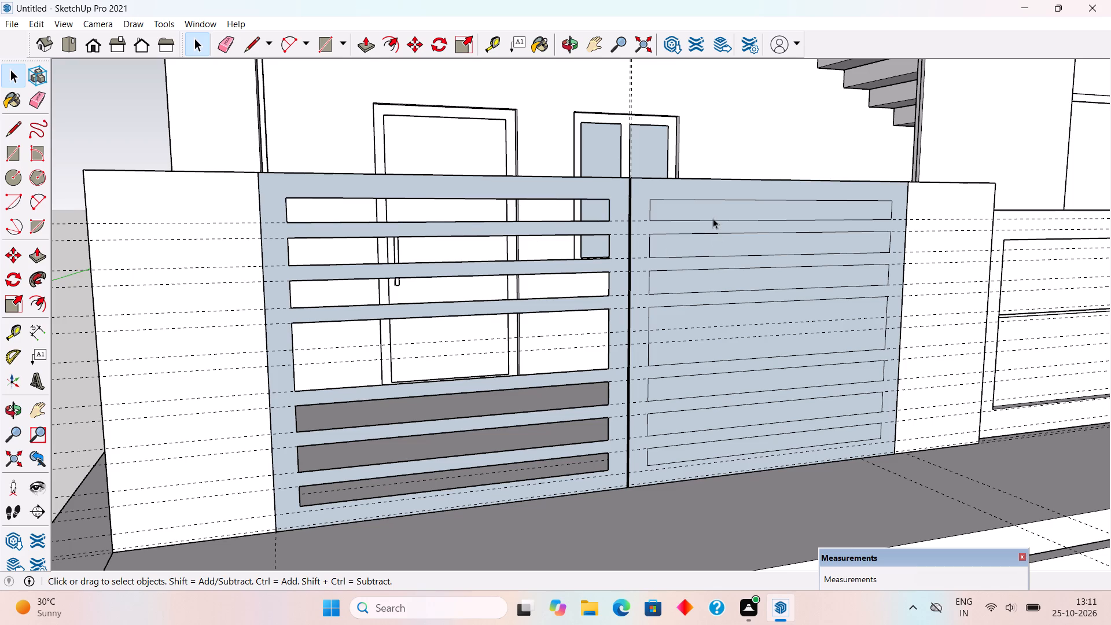
# Delete the seven faces between the slats of the right gate leaf to open the gaps, working from top to bottom.
pyautogui.click(712, 215)
pyautogui.press('Delete')
pyautogui.click(720, 248)
pyautogui.press('Delete')
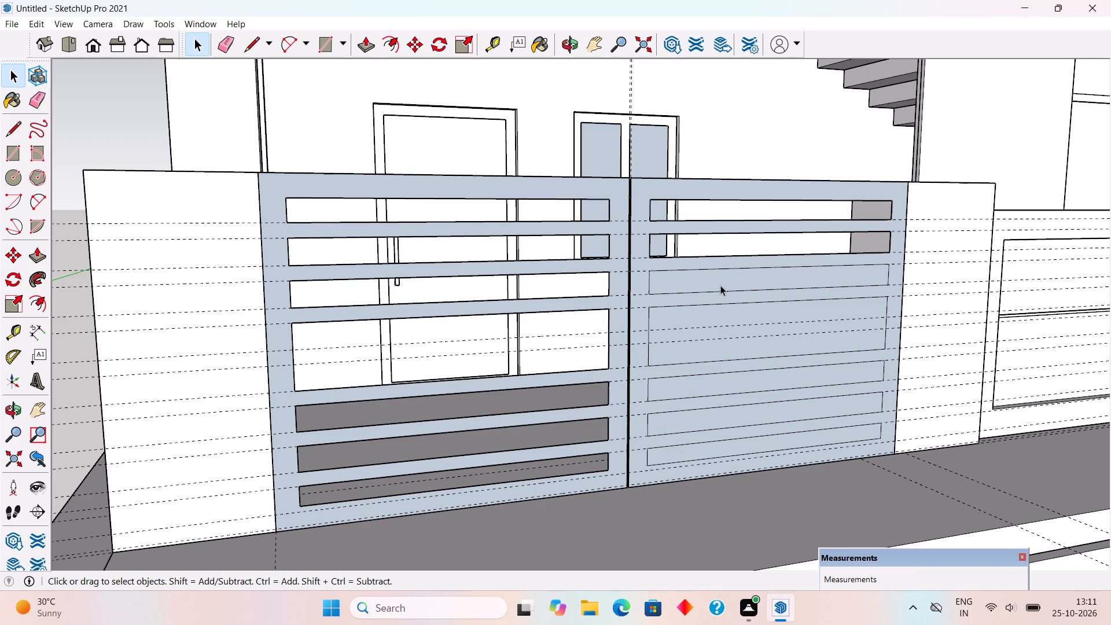
pyautogui.click(720, 285)
pyautogui.press('Delete')
pyautogui.click(712, 329)
pyautogui.press('Delete')
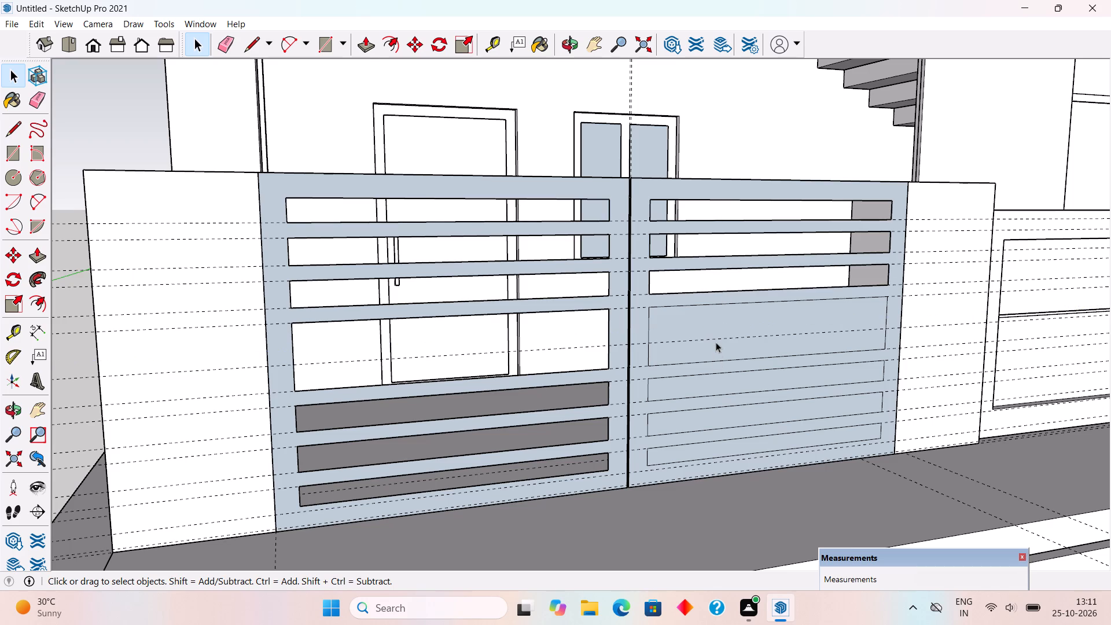
pyautogui.press('Delete')
pyautogui.click(716, 331)
pyautogui.press('Delete')
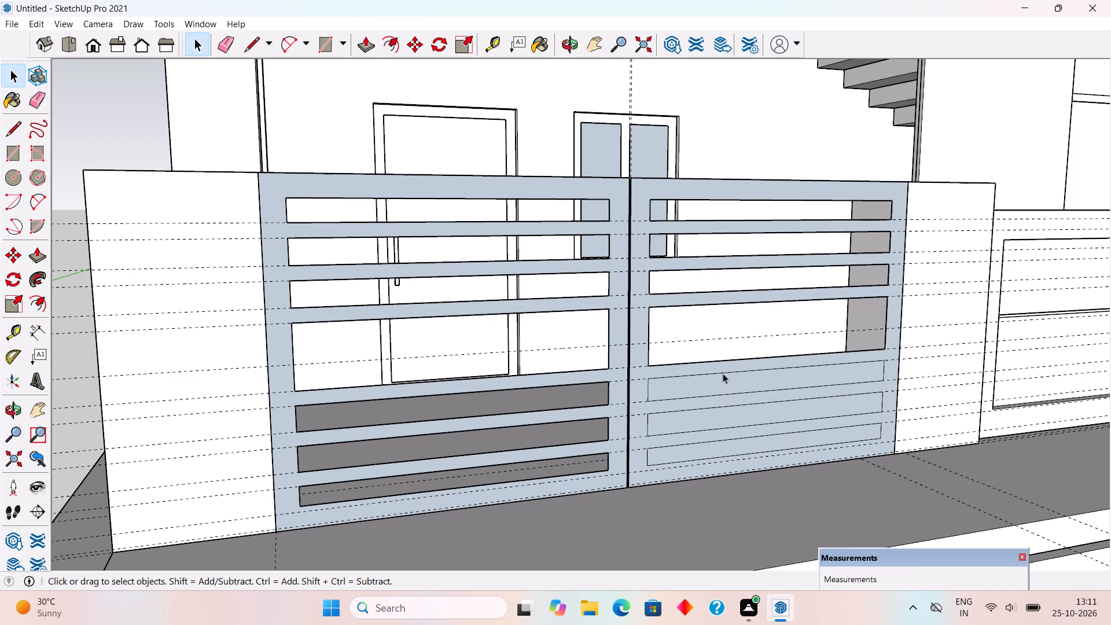
pyautogui.click(724, 383)
pyautogui.press('Delete')
pyautogui.click(730, 414)
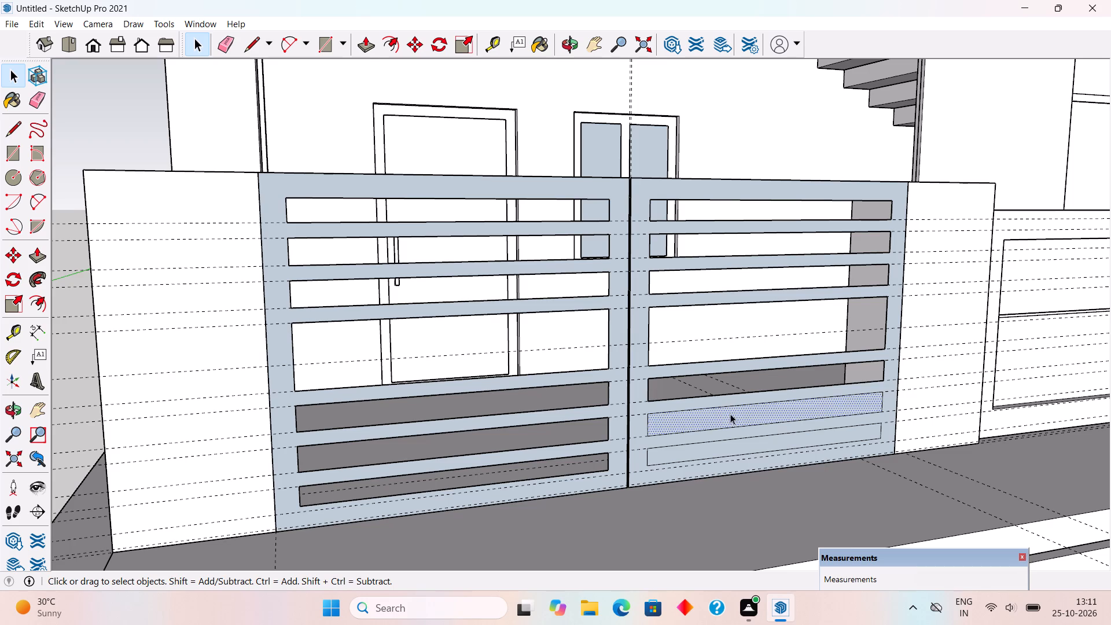
pyautogui.press('Delete')
pyautogui.click(733, 447)
pyautogui.press('Delete')
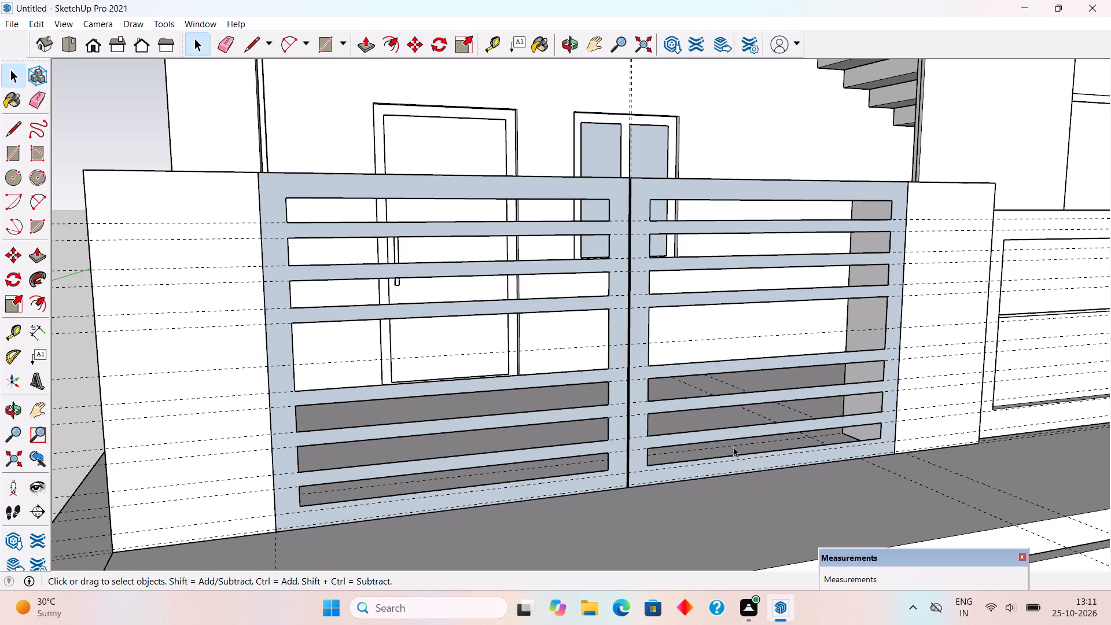
# Push/Pull the left gate leaf's slatted frame outward by 3", and bring the right leaf's frame flush with it.
pyautogui.moveTo(630, 448); pyautogui.dragTo(579, 456, button='middle')
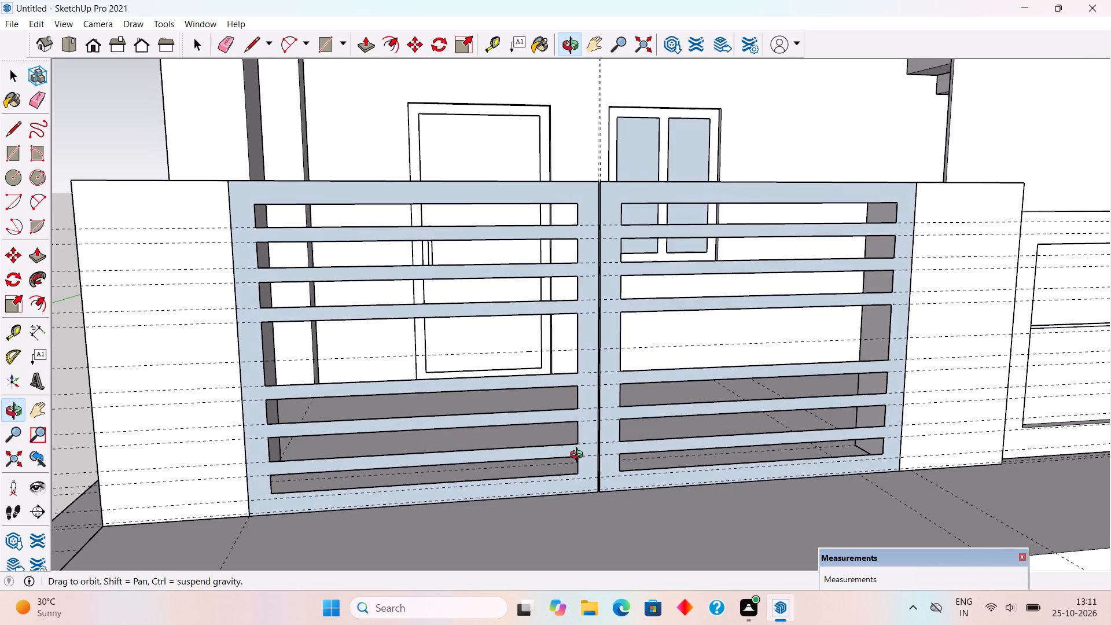
pyautogui.moveTo(579, 456); pyautogui.dragTo(588, 450, button='middle')
pyautogui.scroll(4, 593, 388)
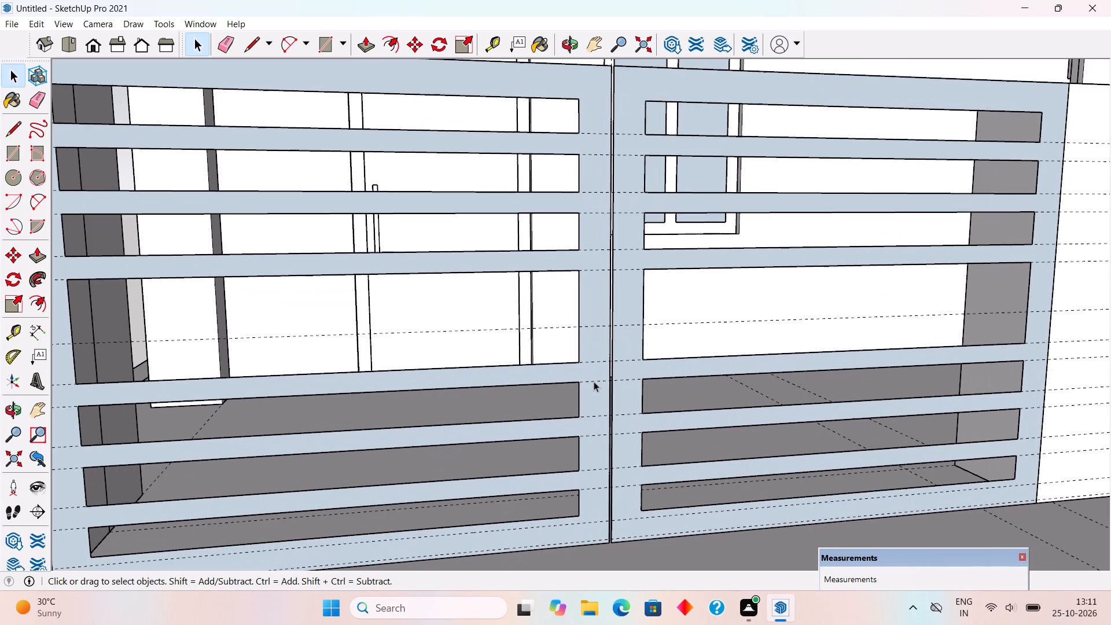
pyautogui.press('p')
pyautogui.click(594, 381)
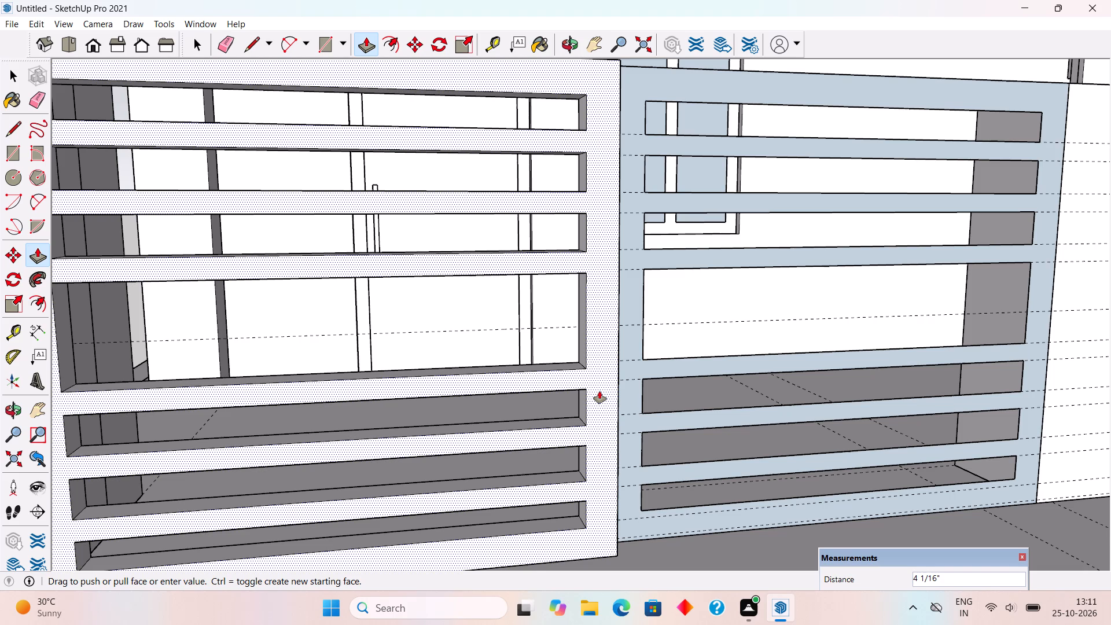
pyautogui.press('2')
pyautogui.press('BackSpace')
pyautogui.write('3"')
pyautogui.press('Return')
pyautogui.click(631, 365)
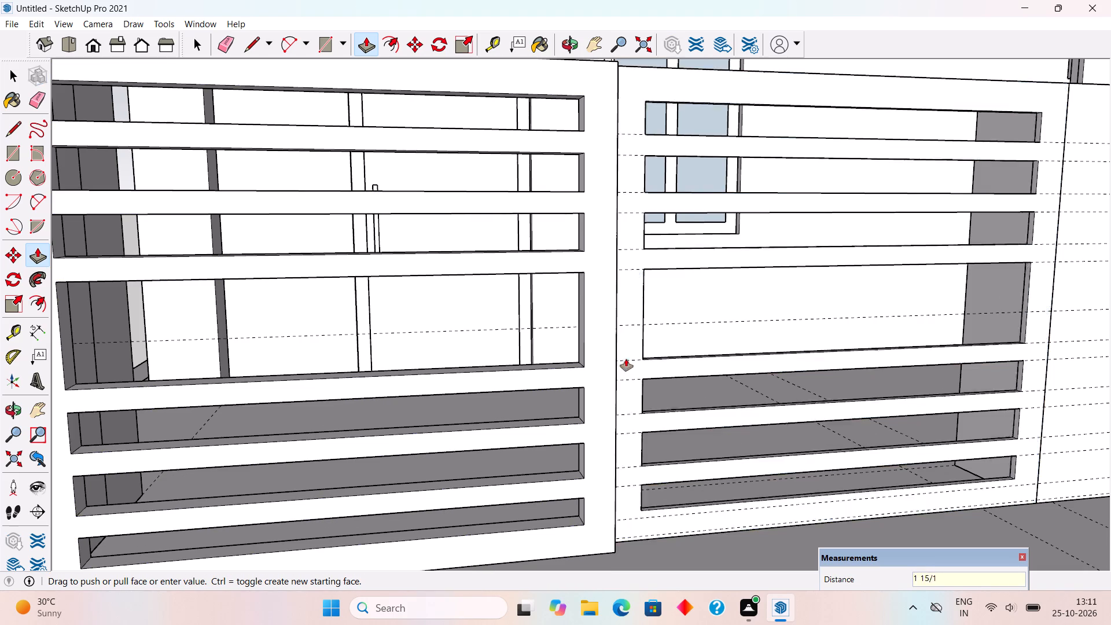
pyautogui.click(613, 341)
# Make a separate group from all the connected geometry of each gate leaf, the left leaf first and the right one second.
pyautogui.press('space')
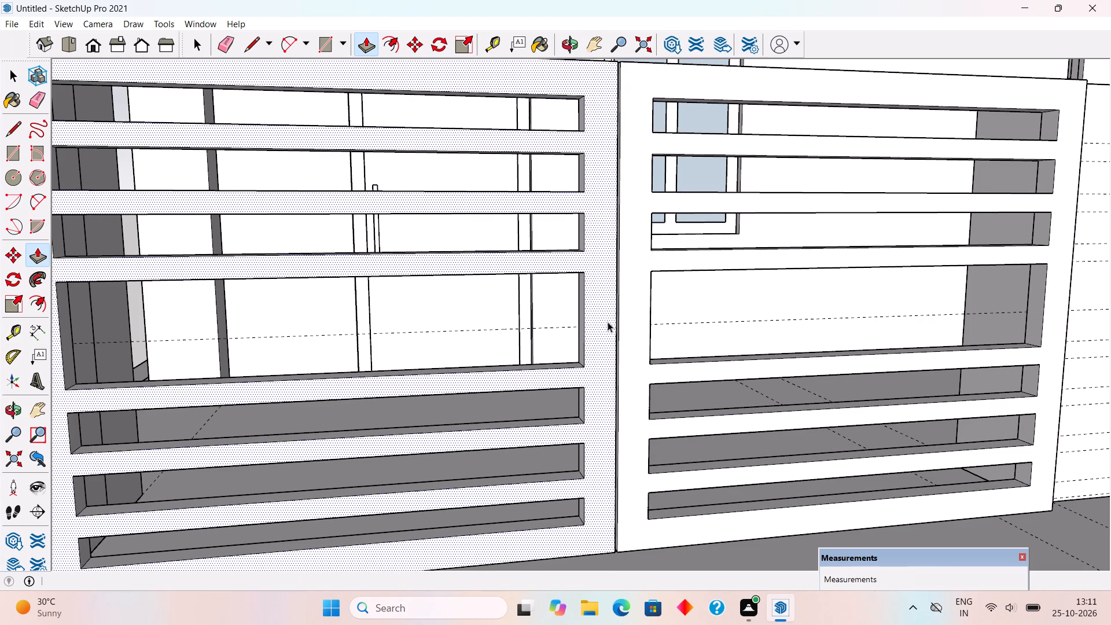
pyautogui.tripleClick(608, 322)
pyautogui.click(608, 322)
pyautogui.tripleClick(608, 322)
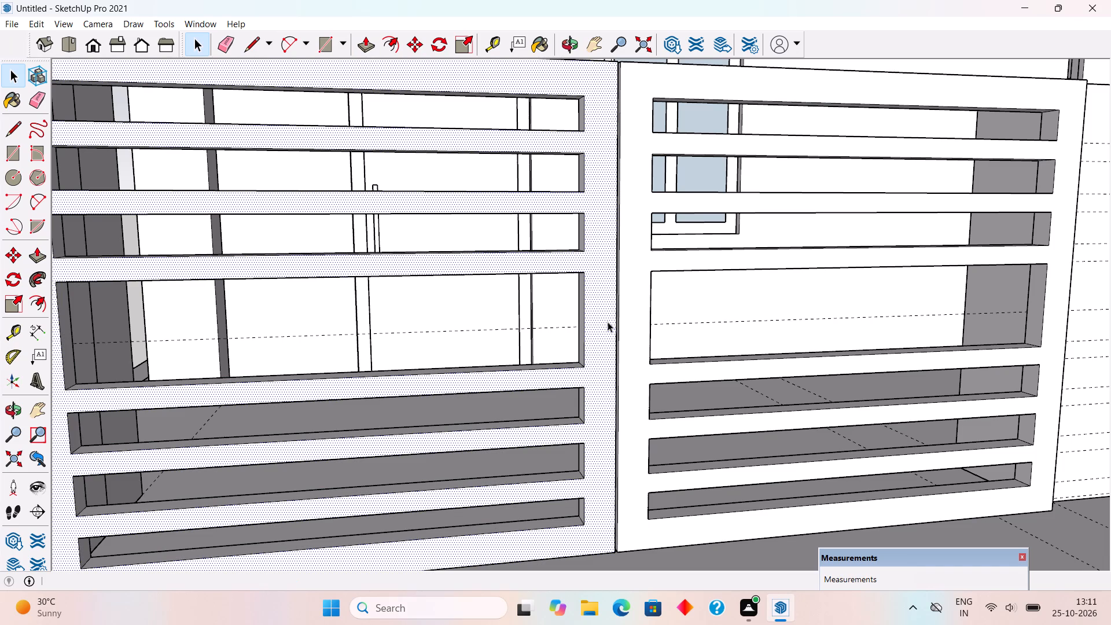
pyautogui.rightClick(608, 322)
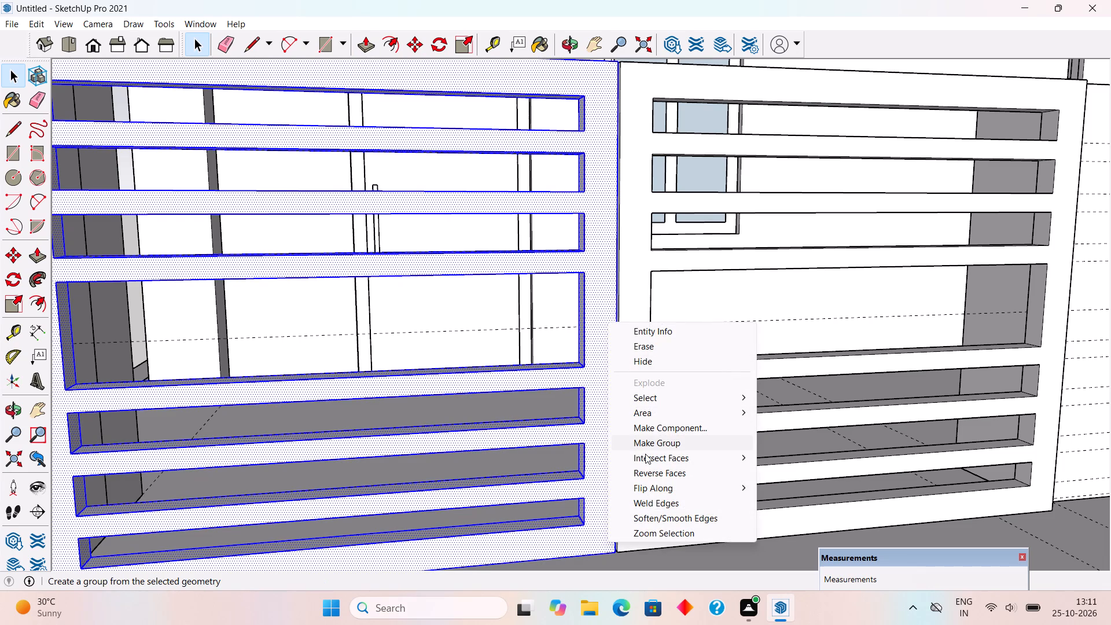
pyautogui.click(648, 444)
pyautogui.tripleClick(635, 357)
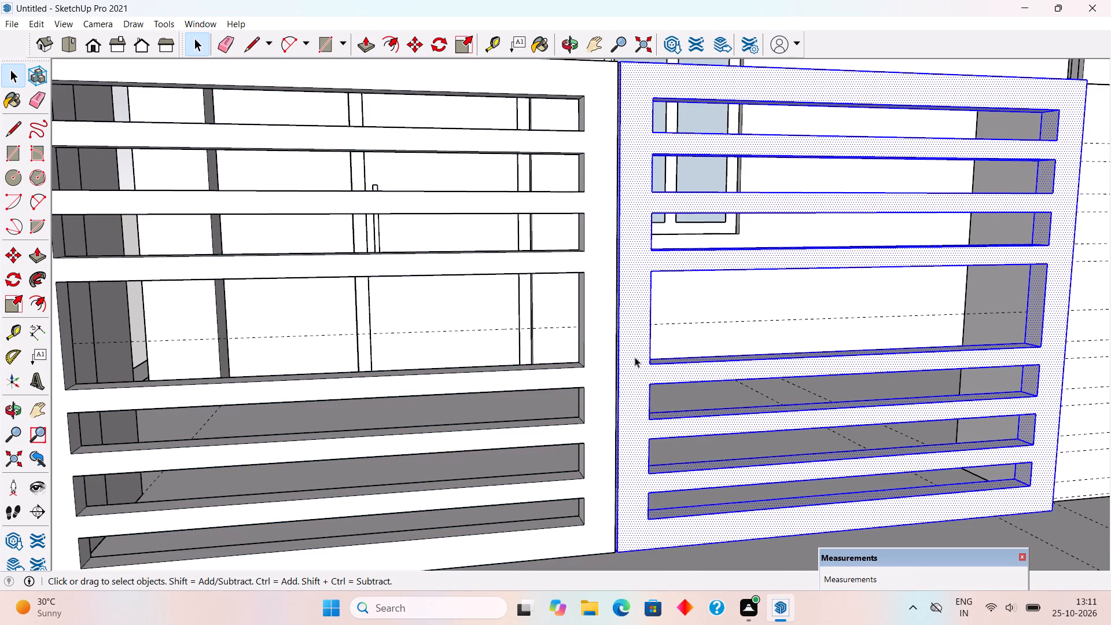
pyautogui.rightClick(635, 356)
pyautogui.click(655, 477)
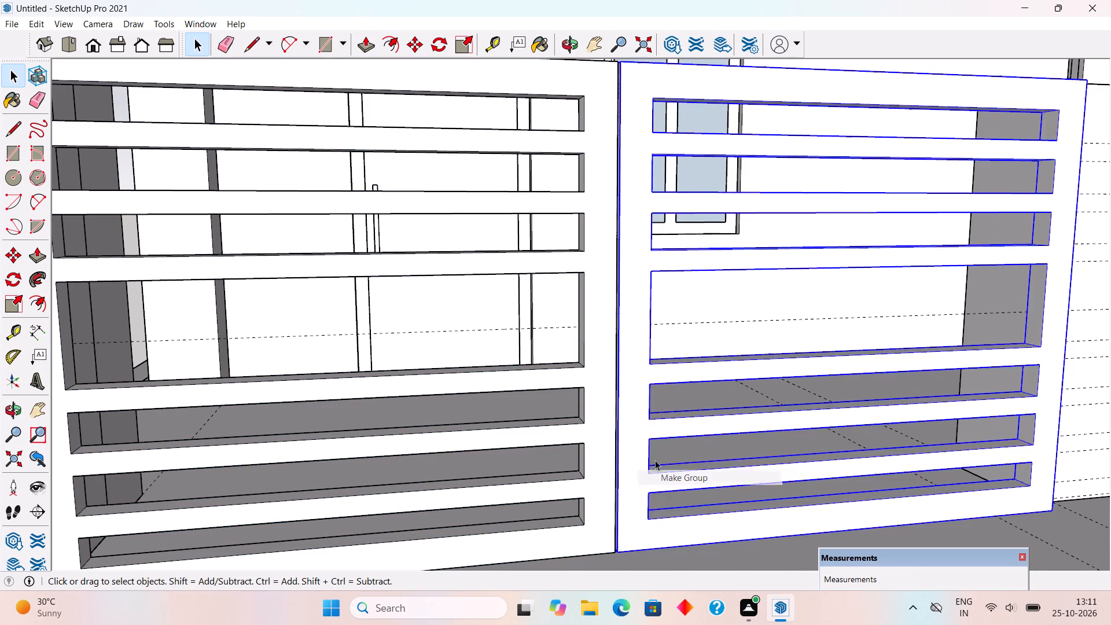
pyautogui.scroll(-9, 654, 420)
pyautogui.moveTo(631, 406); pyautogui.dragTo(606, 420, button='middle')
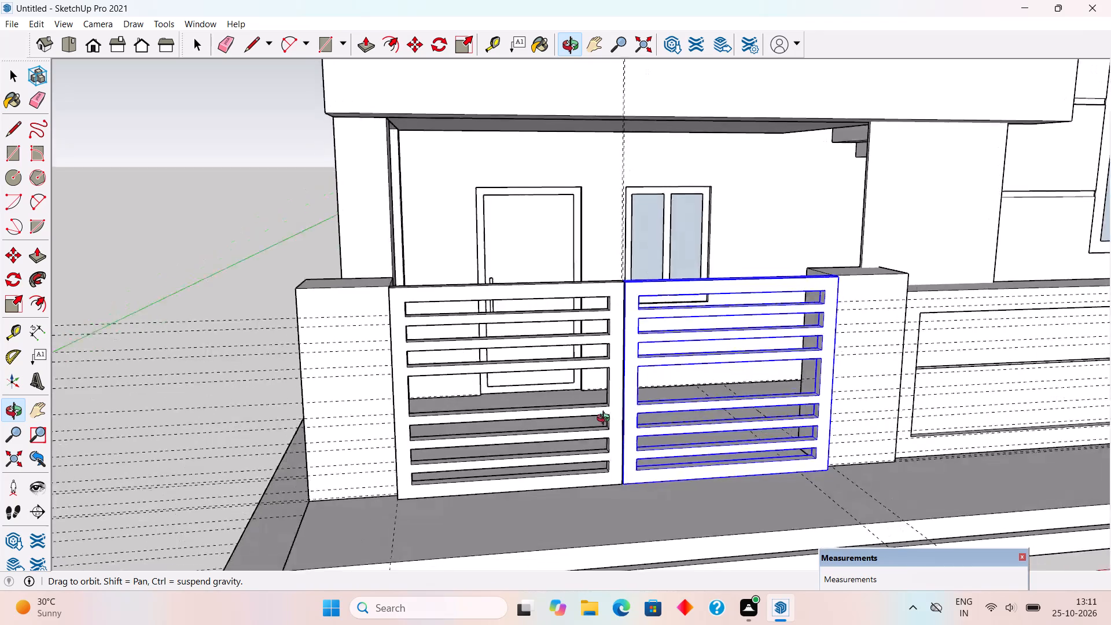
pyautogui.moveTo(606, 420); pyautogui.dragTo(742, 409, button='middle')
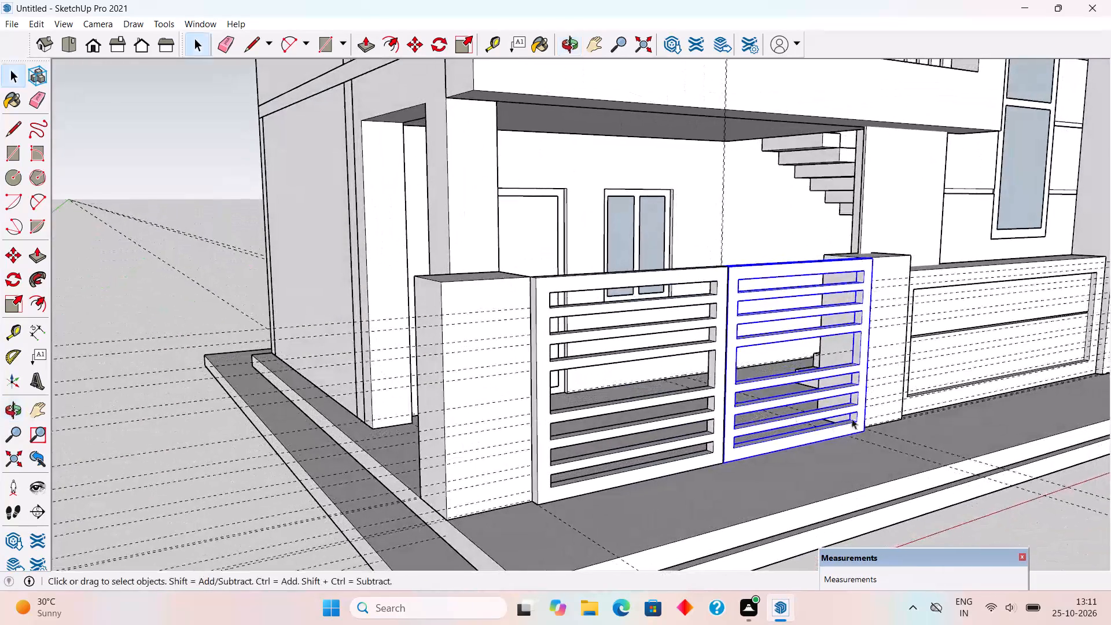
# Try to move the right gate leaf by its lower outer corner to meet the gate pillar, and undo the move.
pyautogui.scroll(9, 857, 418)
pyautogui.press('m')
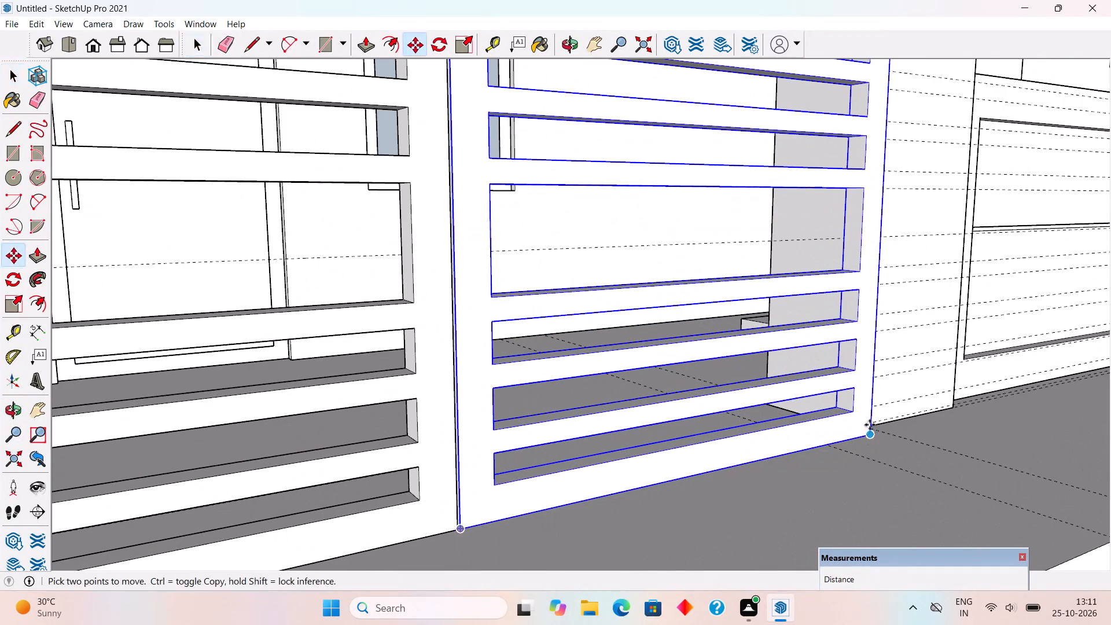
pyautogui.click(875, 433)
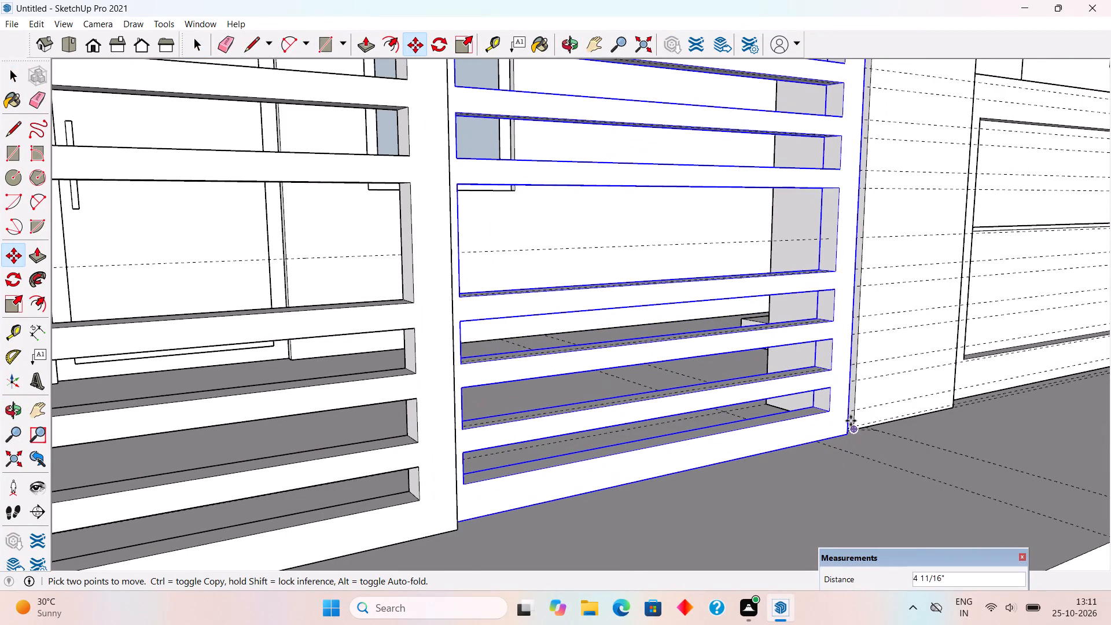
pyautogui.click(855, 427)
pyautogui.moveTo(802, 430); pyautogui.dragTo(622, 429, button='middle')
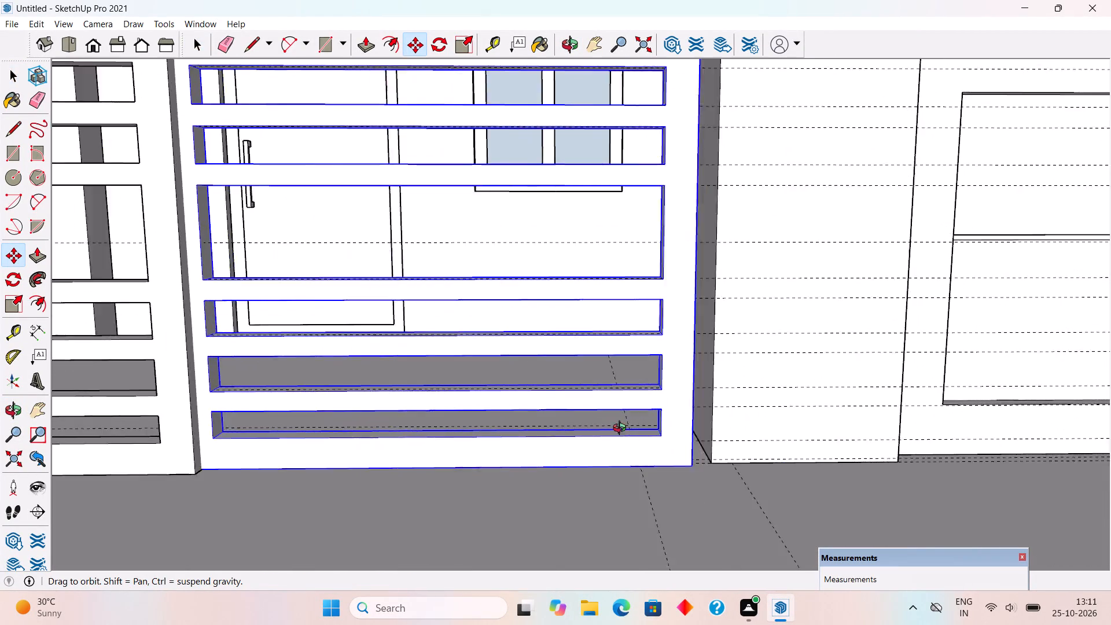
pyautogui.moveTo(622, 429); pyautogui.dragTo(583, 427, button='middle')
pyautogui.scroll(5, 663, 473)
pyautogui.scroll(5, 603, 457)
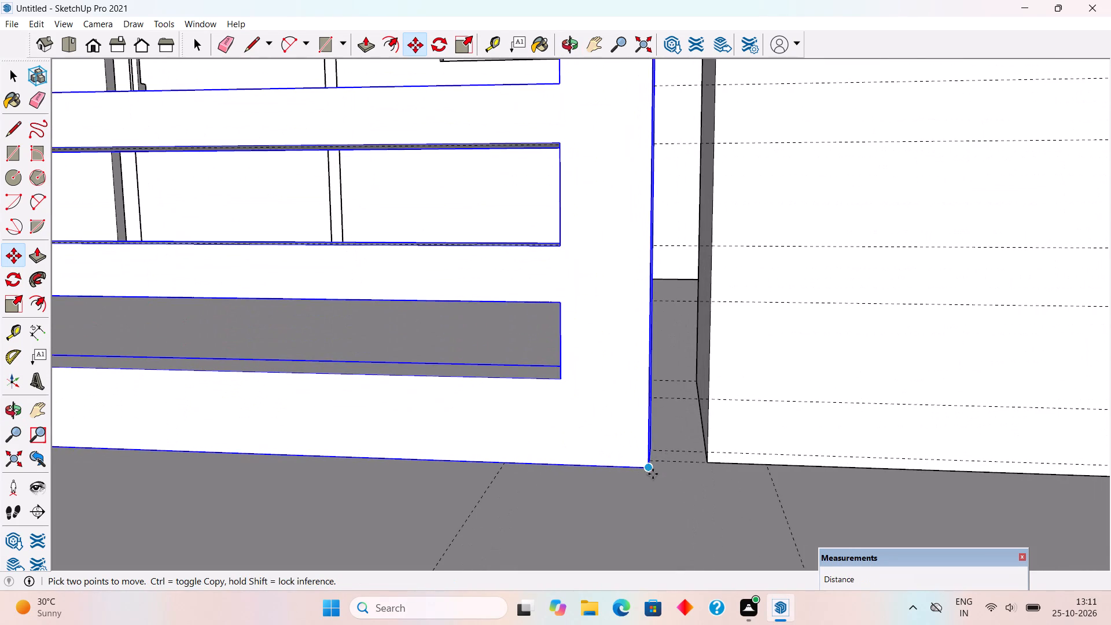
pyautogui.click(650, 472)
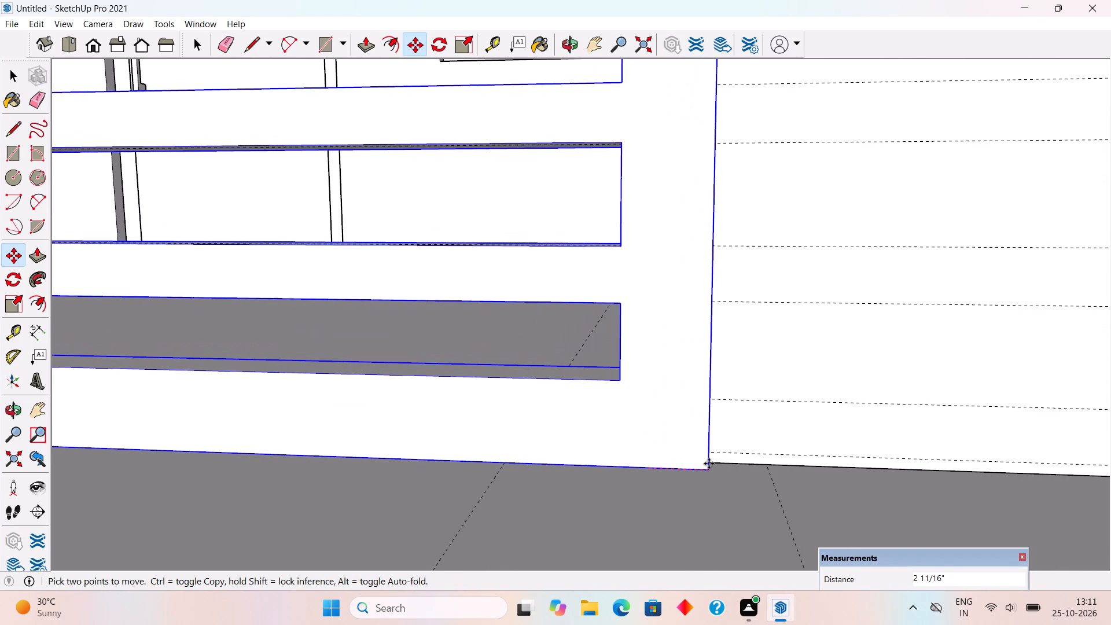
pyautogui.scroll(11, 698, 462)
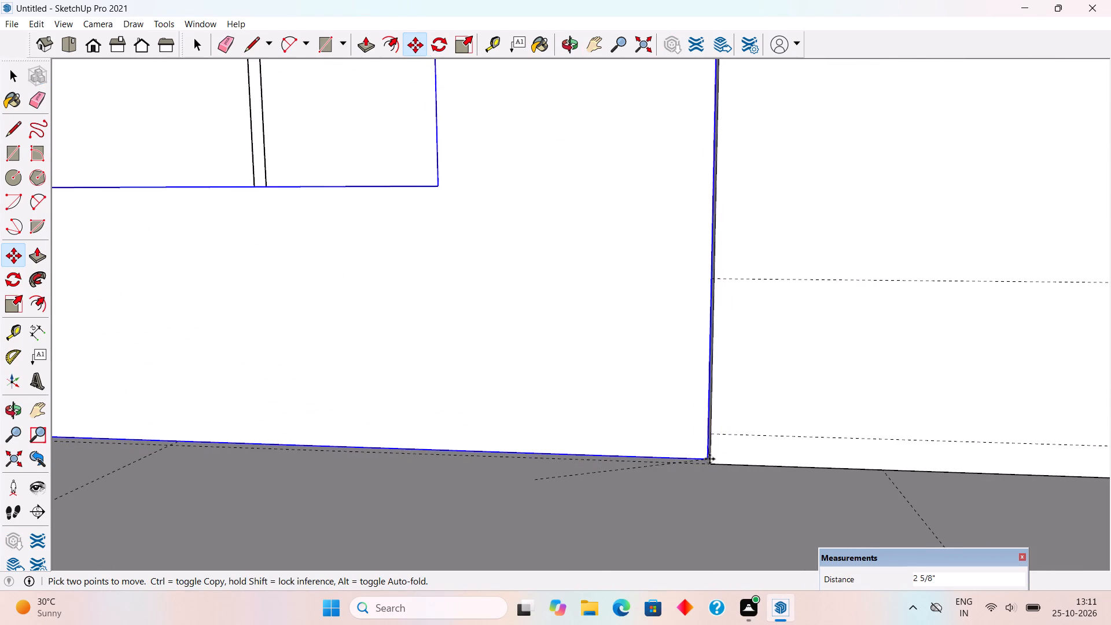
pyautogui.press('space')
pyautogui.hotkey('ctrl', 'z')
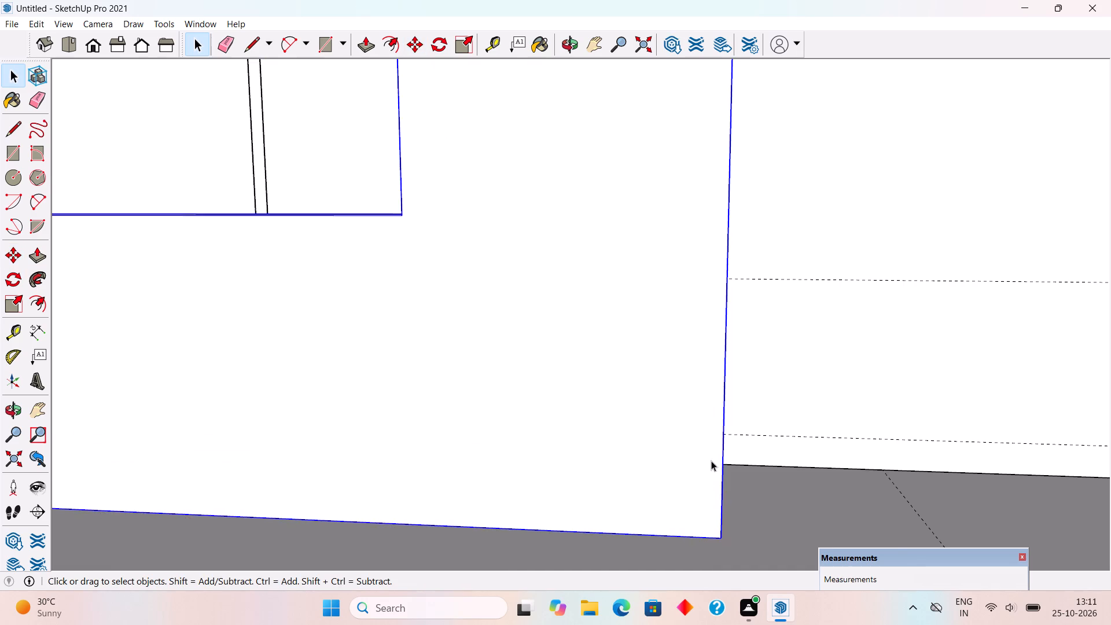
# Move the right gate leaf back from its lower front corner to the pillar's base corner, flush with the pillar's front face.
pyautogui.scroll(-4, 712, 422)
pyautogui.moveTo(770, 451); pyautogui.dragTo(389, 406, button='middle')
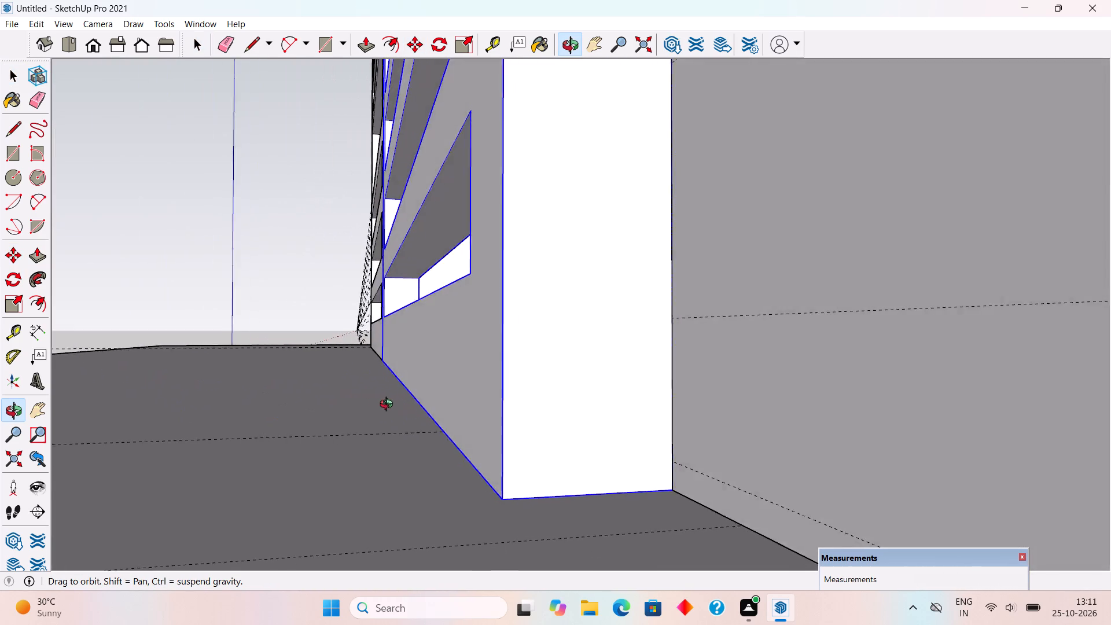
pyautogui.moveTo(389, 406); pyautogui.dragTo(409, 414, button='middle')
pyautogui.press('m')
pyautogui.click(521, 505)
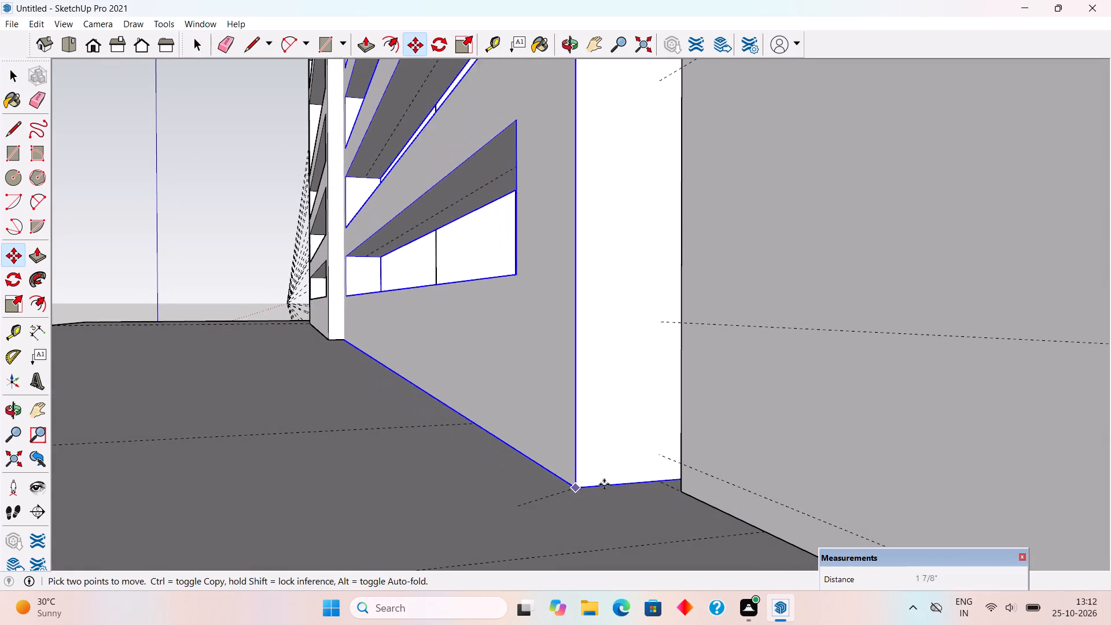
pyautogui.click(680, 491)
# Move the left gate leaf back from its lower front corner to the left pillar's base corner, flush with the pillar's front face.
pyautogui.moveTo(534, 437); pyautogui.dragTo(874, 459, button='middle')
pyautogui.scroll(-4, 874, 459)
pyautogui.scroll(-14, 593, 339)
pyautogui.scroll(1, 591, 341)
pyautogui.scroll(-1, 591, 341)
pyautogui.scroll(1, 591, 341)
pyautogui.scroll(-11, 549, 342)
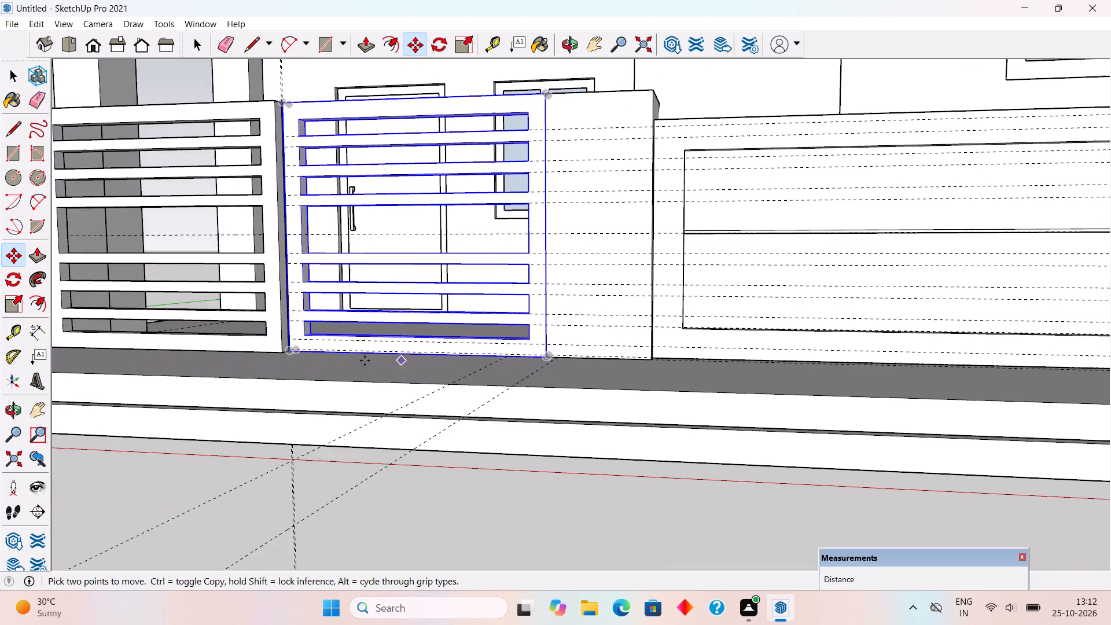
pyautogui.moveTo(268, 352); pyautogui.dragTo(605, 355, button='middle')
pyautogui.scroll(5, 479, 425)
pyautogui.press('space')
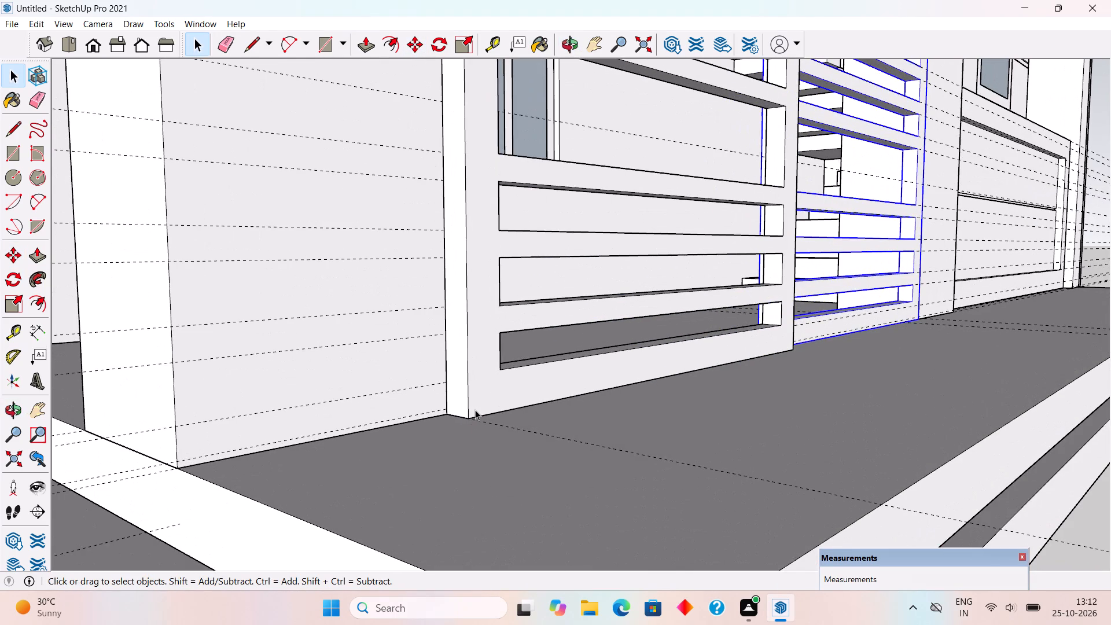
pyautogui.click(475, 410)
pyautogui.press('m')
pyautogui.click(472, 420)
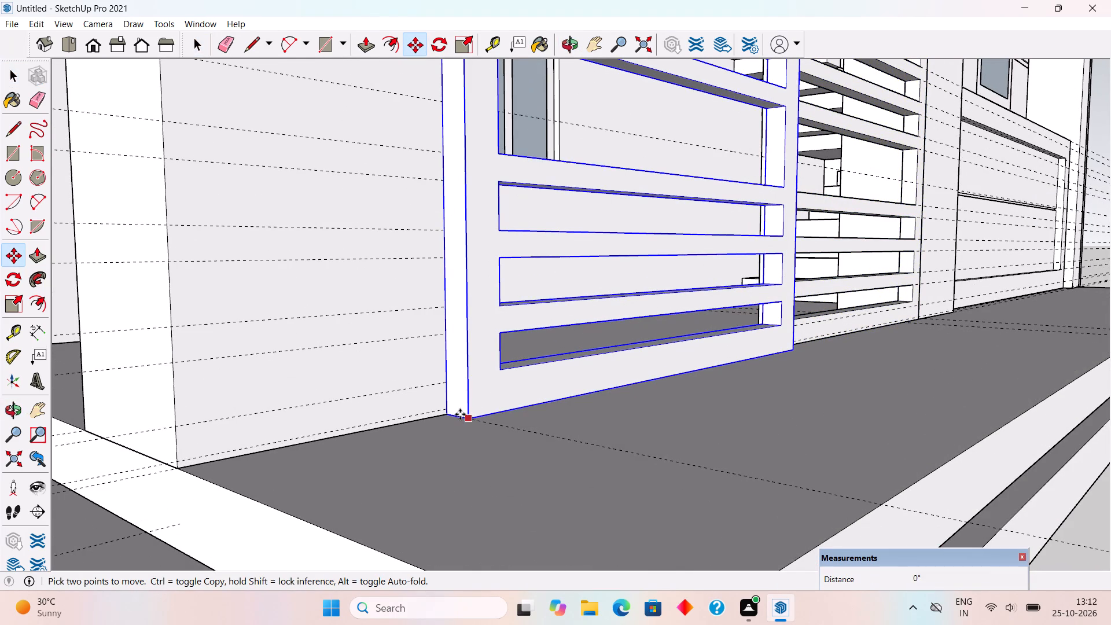
pyautogui.click(448, 412)
pyautogui.press('space')
# Open the left gate leaf's group for editing at its tall middle opening.
pyautogui.scroll(-8, 448, 404)
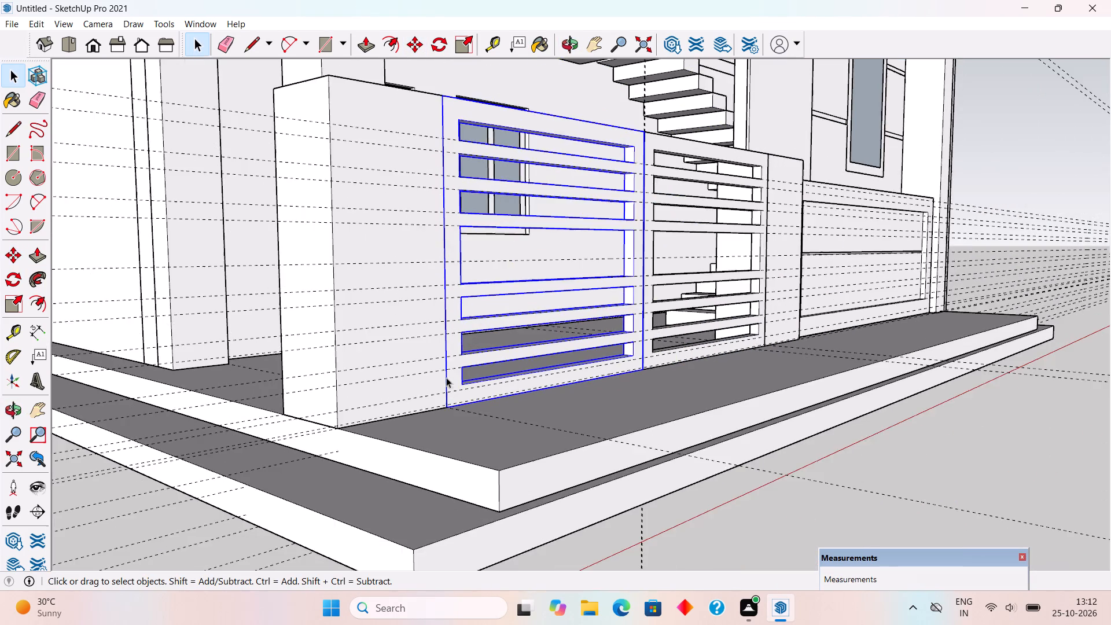
pyautogui.moveTo(438, 363); pyautogui.dragTo(241, 456, button='middle')
pyautogui.scroll(4, 399, 357)
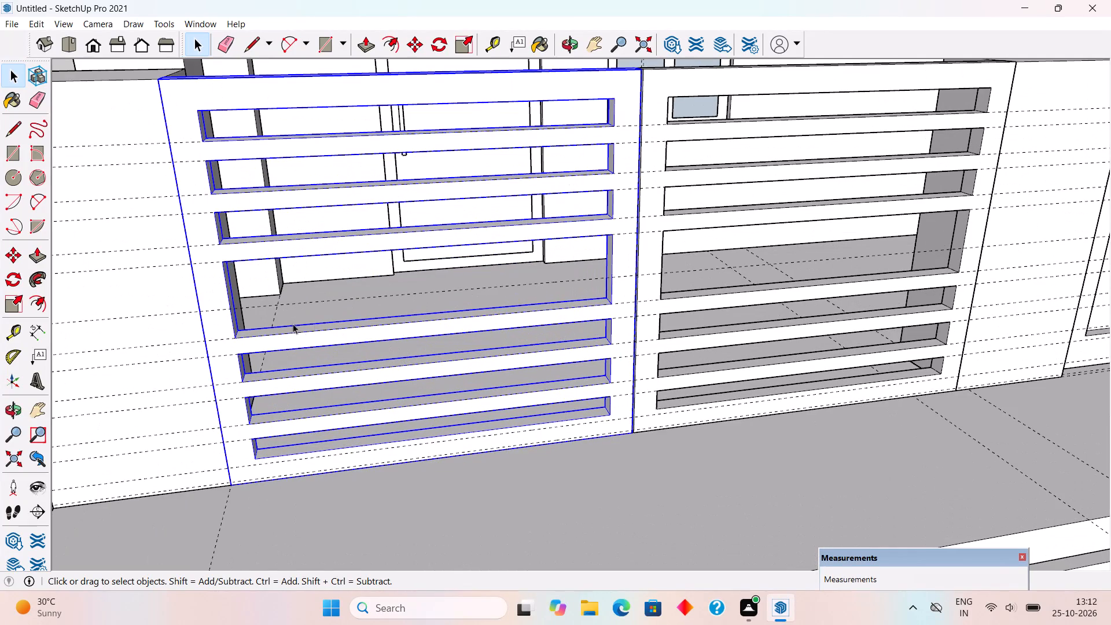
pyautogui.moveTo(239, 263); pyautogui.dragTo(250, 234, button='middle')
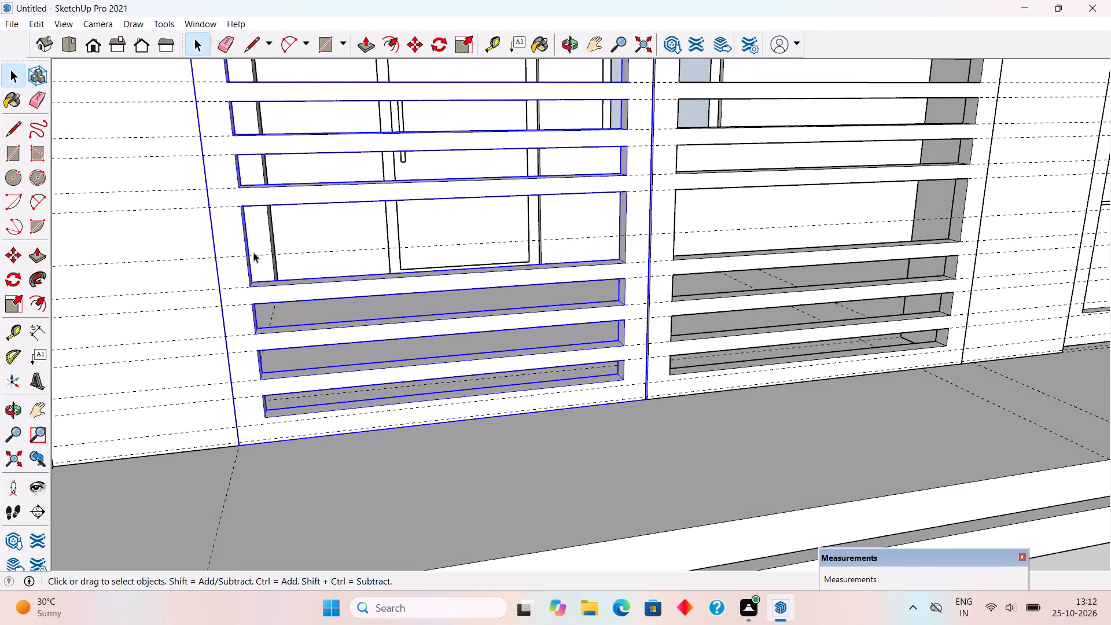
pyautogui.scroll(3, 362, 296)
pyautogui.moveTo(367, 289); pyautogui.dragTo(376, 351, button='middle')
pyautogui.tripleClick(387, 359)
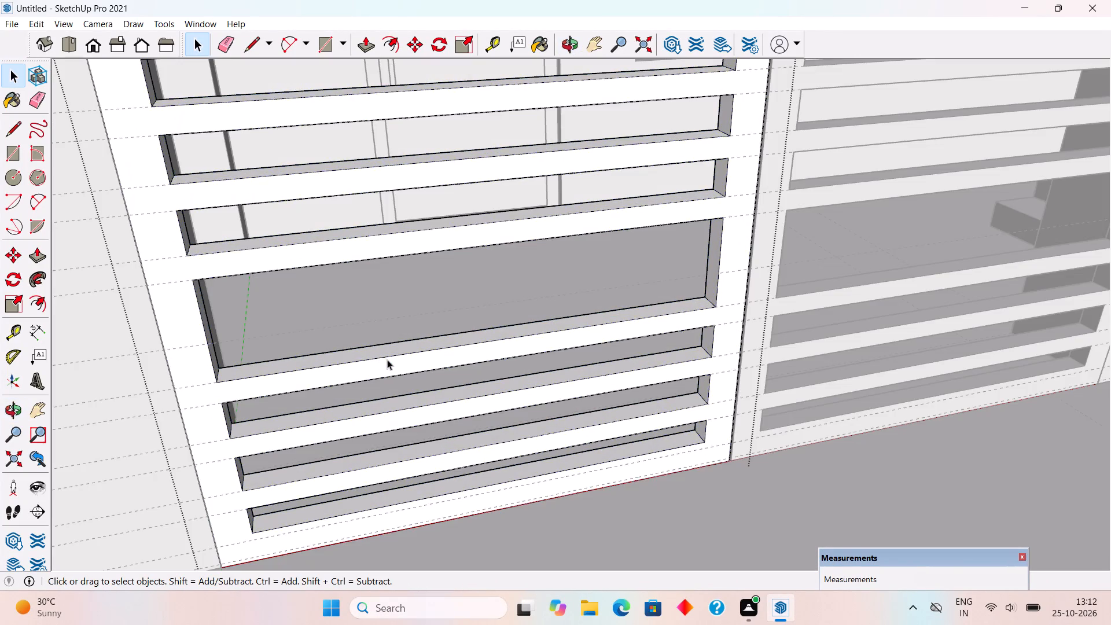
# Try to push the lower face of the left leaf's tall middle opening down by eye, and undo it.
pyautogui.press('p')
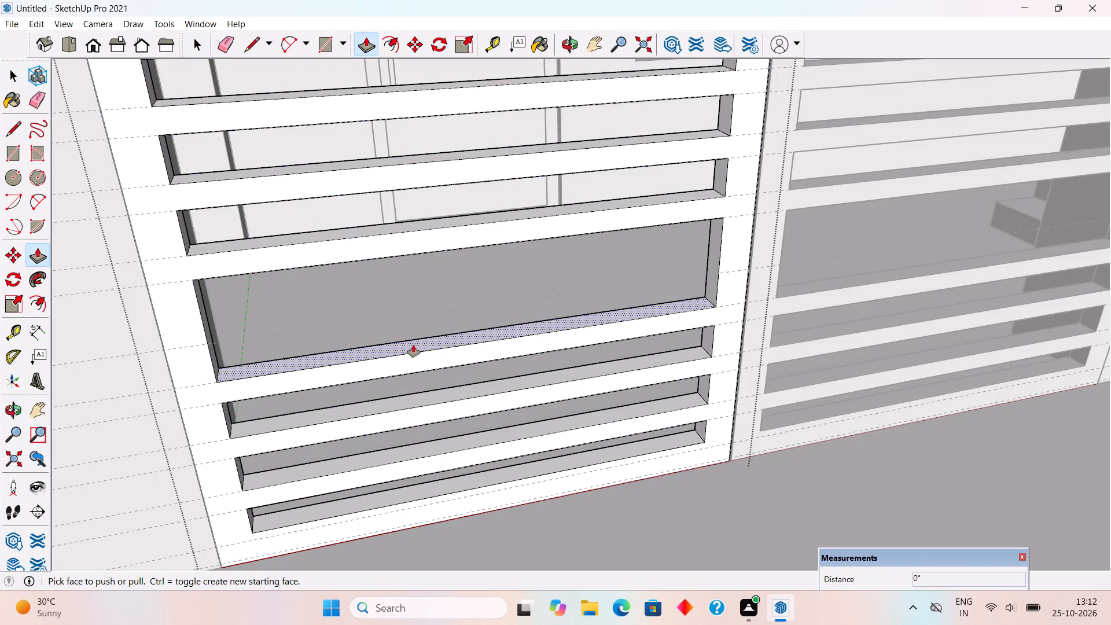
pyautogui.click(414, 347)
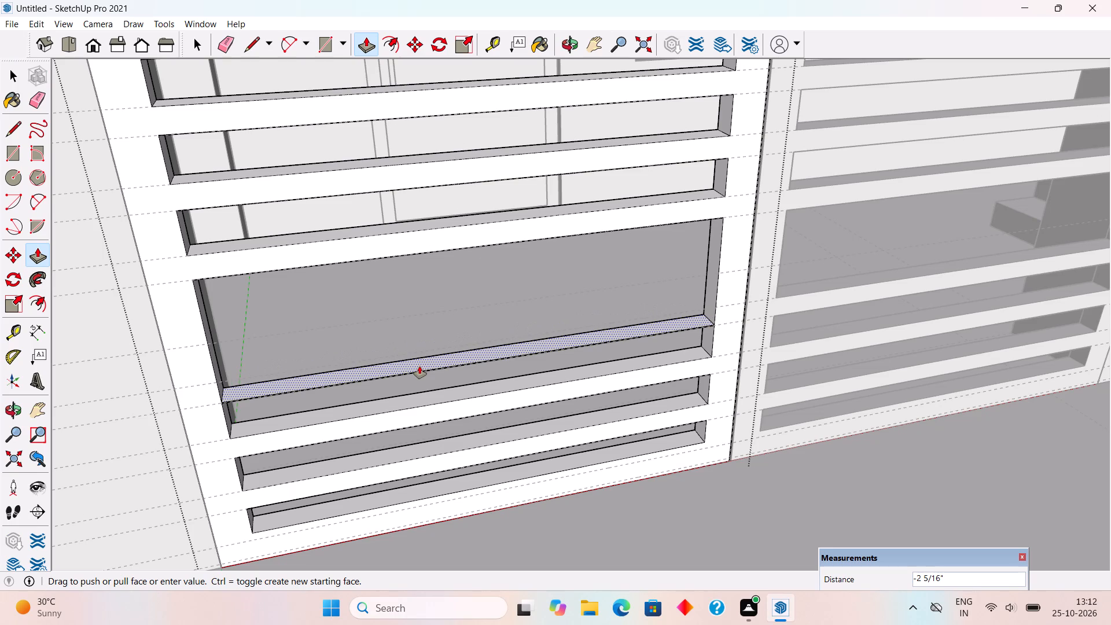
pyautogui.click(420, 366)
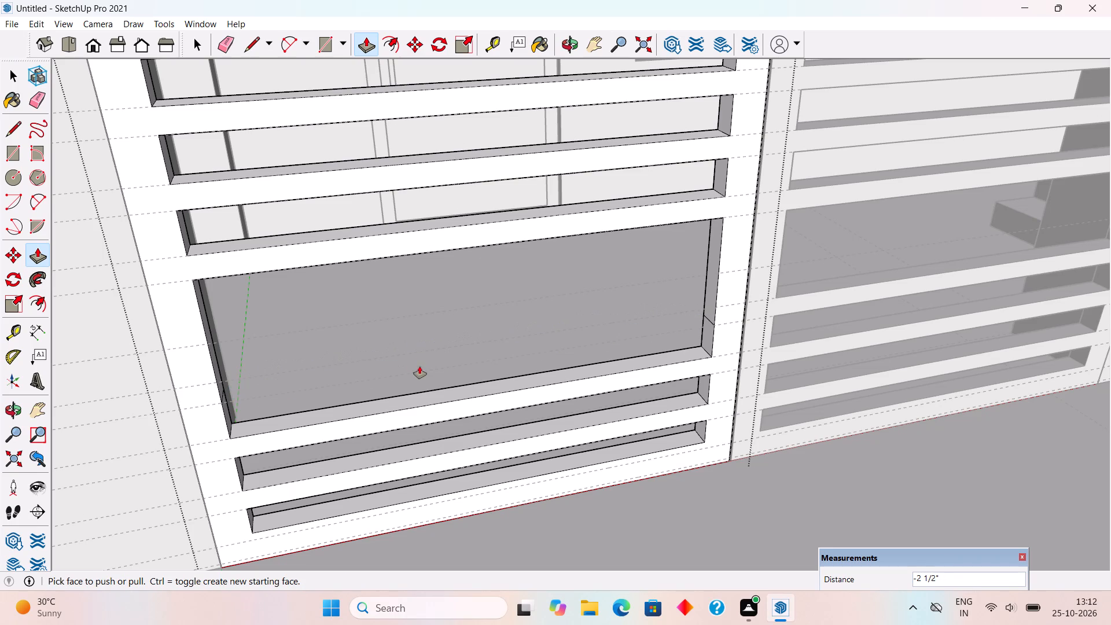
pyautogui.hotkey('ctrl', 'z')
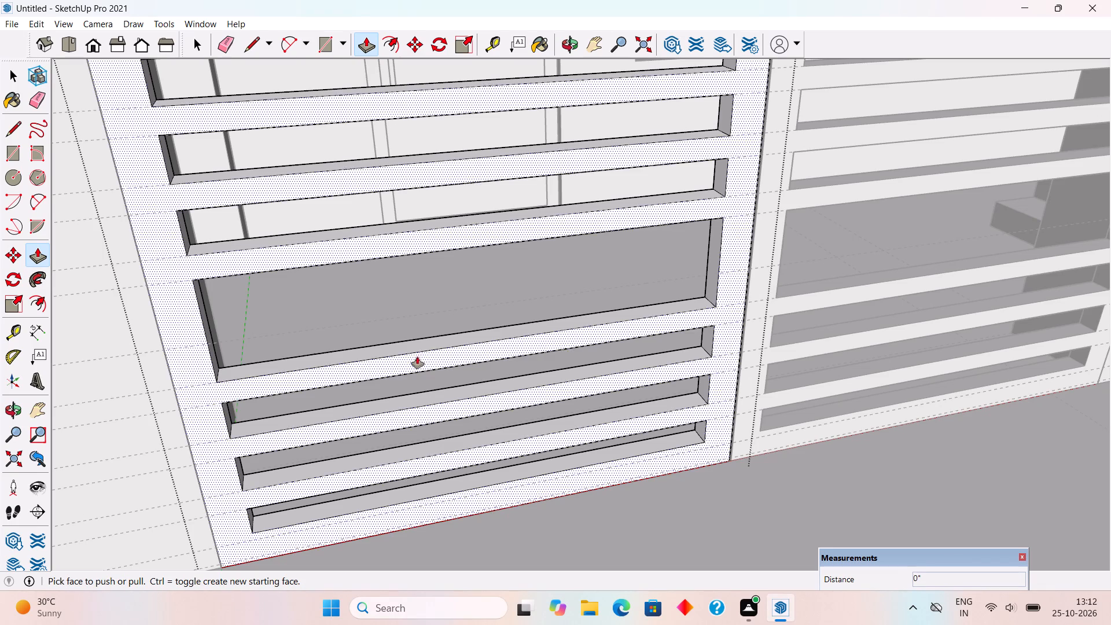
# Push the lower face of the left leaf's tall middle opening down by 1.5".
pyautogui.click(423, 349)
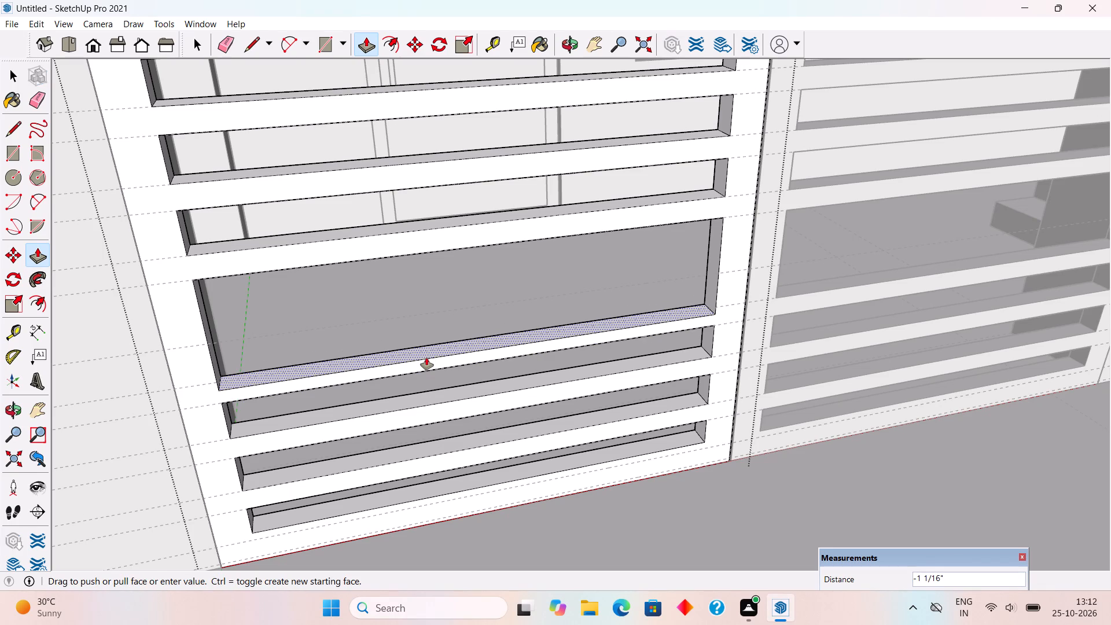
pyautogui.write('1.5"')
pyautogui.press('Return')
# Push the upper face of the left leaf's tall middle opening up by 1.5".
pyautogui.moveTo(511, 242); pyautogui.dragTo(511, 183, button='middle')
pyautogui.scroll(-7, 511, 183)
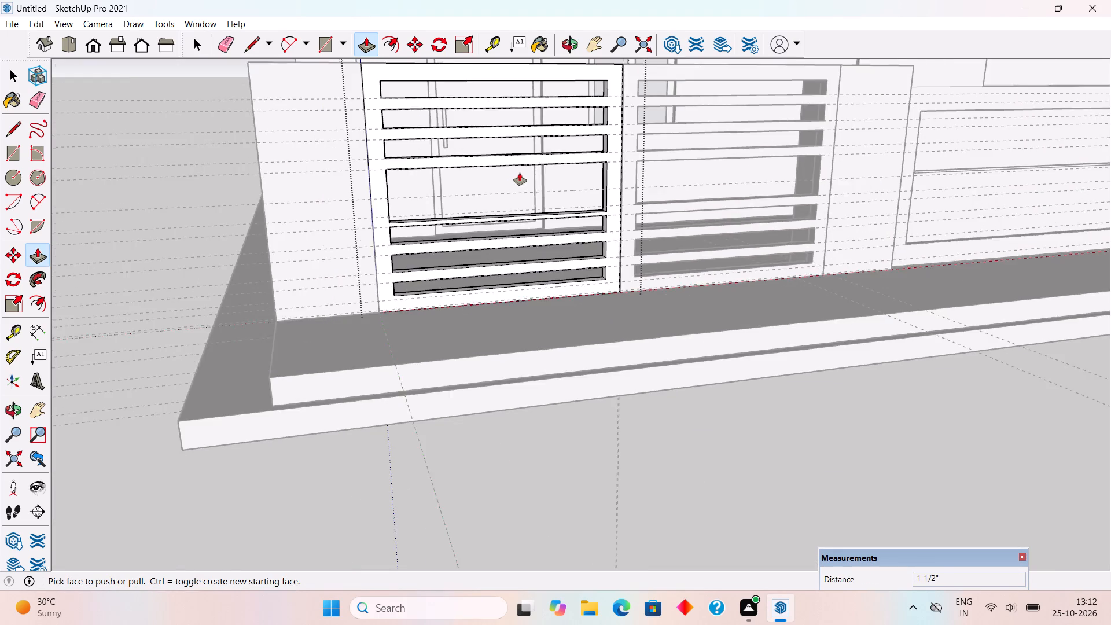
pyautogui.moveTo(517, 144); pyautogui.dragTo(511, 89, button='middle')
pyautogui.scroll(5, 524, 115)
pyautogui.scroll(3, 573, 182)
pyautogui.moveTo(586, 146); pyautogui.dragTo(585, 115, button='middle')
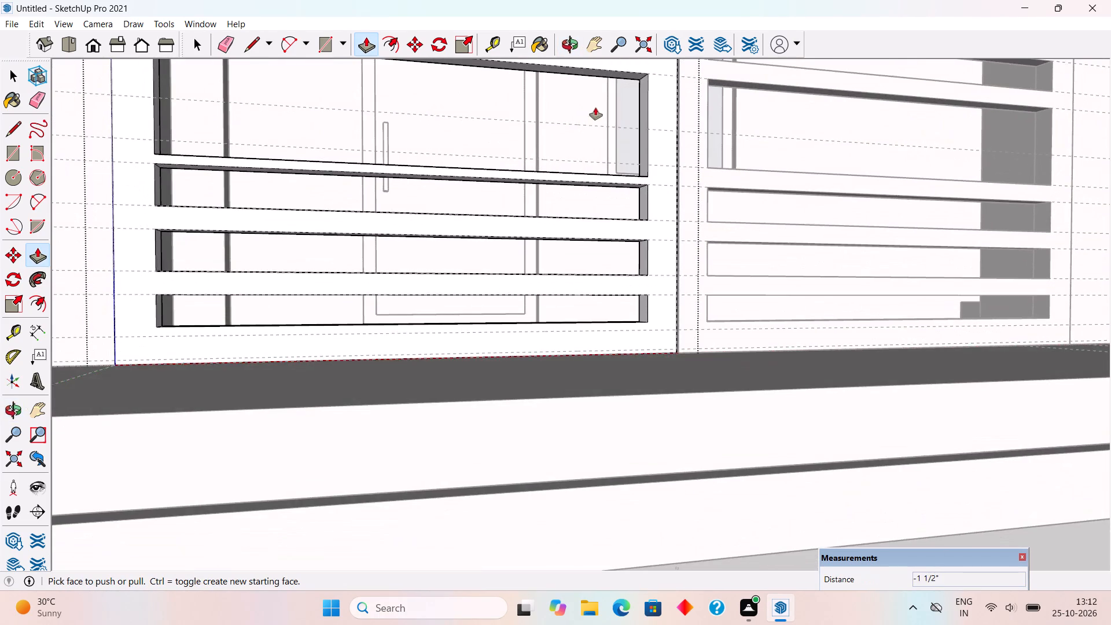
pyautogui.scroll(-5, 599, 134)
pyautogui.scroll(12, 615, 88)
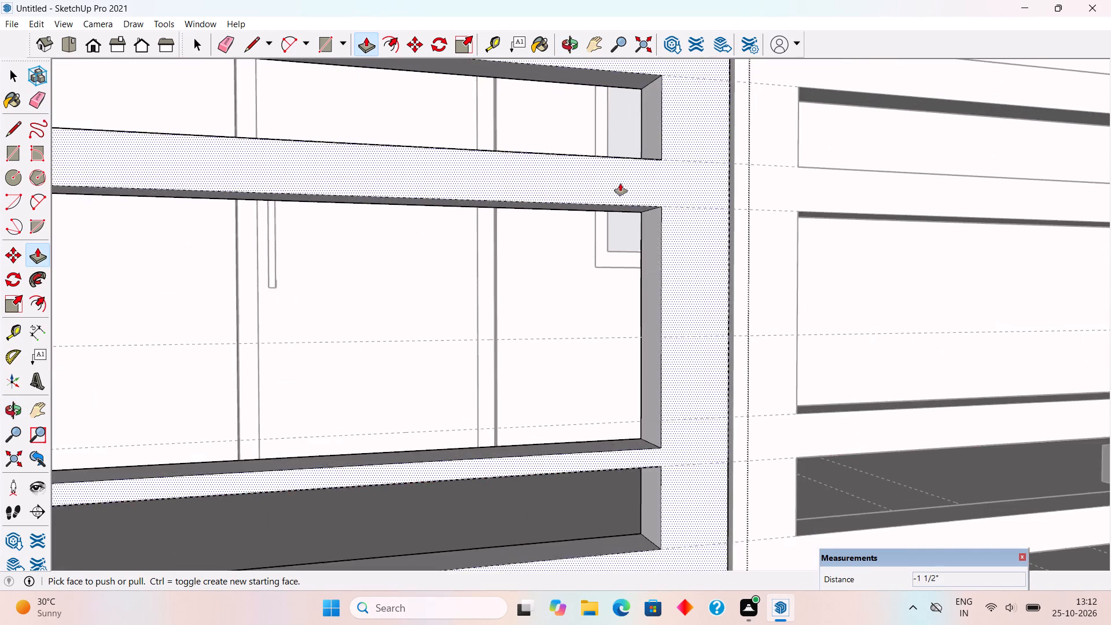
pyautogui.moveTo(613, 171); pyautogui.dragTo(613, 130, button='middle')
pyautogui.click(619, 214)
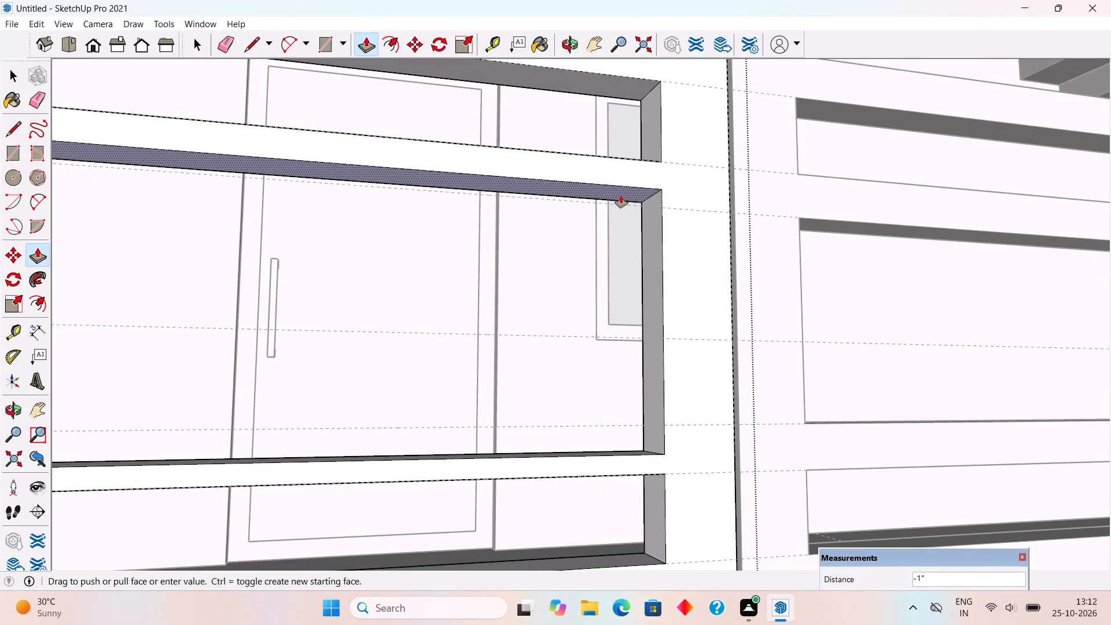
pyautogui.press('1')
pyautogui.write('.5')
pyautogui.hotkey('shift', '"')
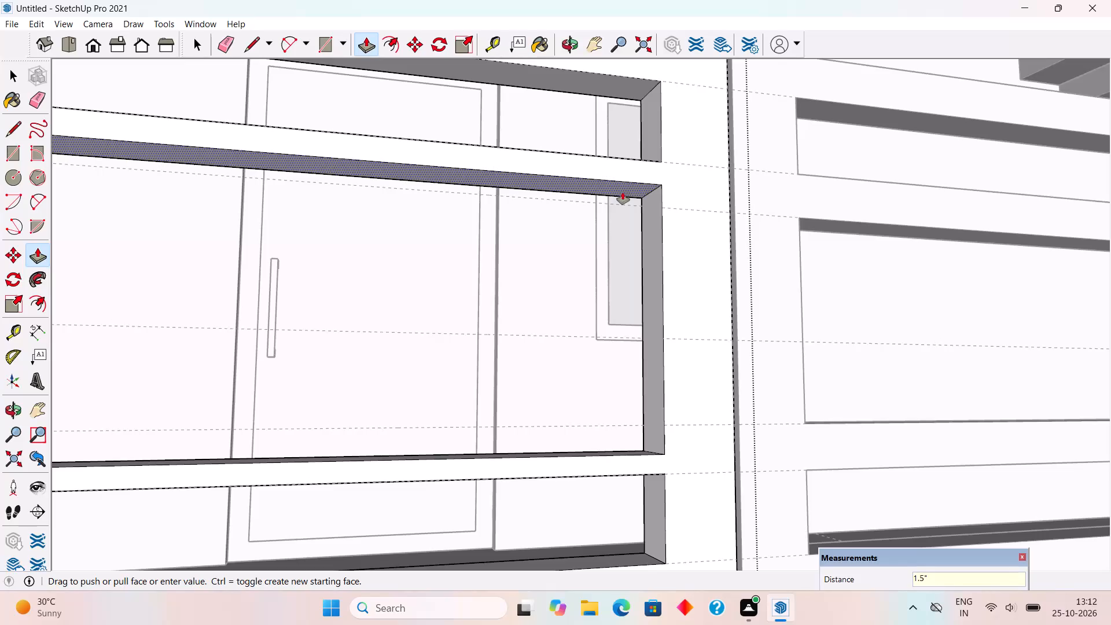
pyautogui.press('Return')
pyautogui.press('space')
# Open the right gate leaf's group and push the lower face of its tall middle opening down by 1.5".
pyautogui.scroll(-9, 624, 190)
pyautogui.moveTo(575, 260); pyautogui.dragTo(574, 275, button='middle')
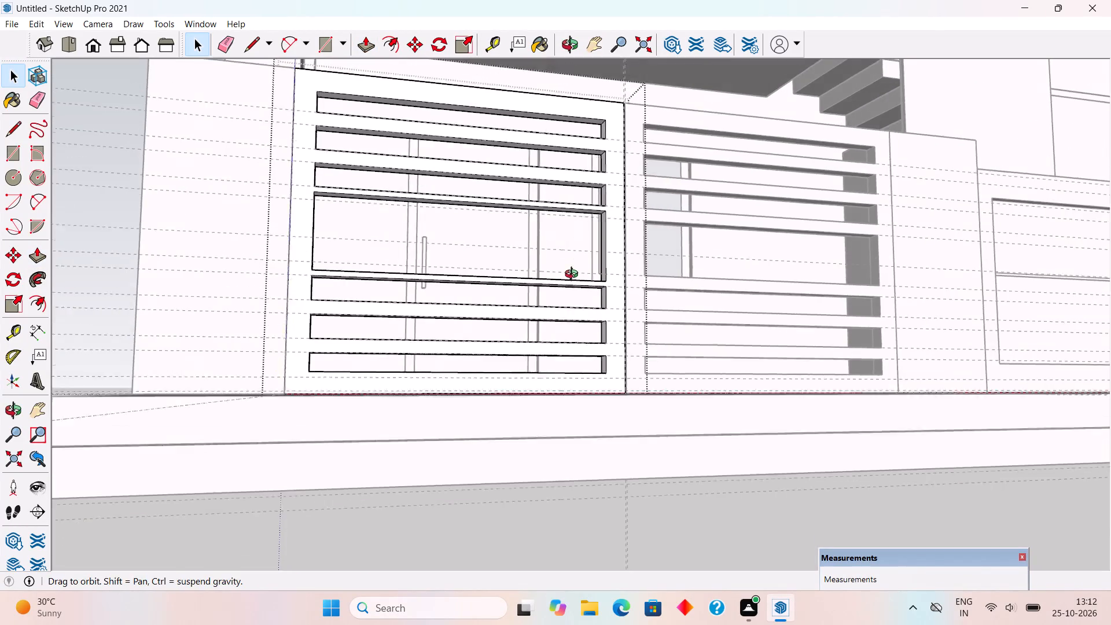
pyautogui.moveTo(574, 275); pyautogui.dragTo(543, 338, button='middle')
pyautogui.tripleClick(729, 337)
pyautogui.moveTo(757, 349); pyautogui.dragTo(724, 235, button='middle')
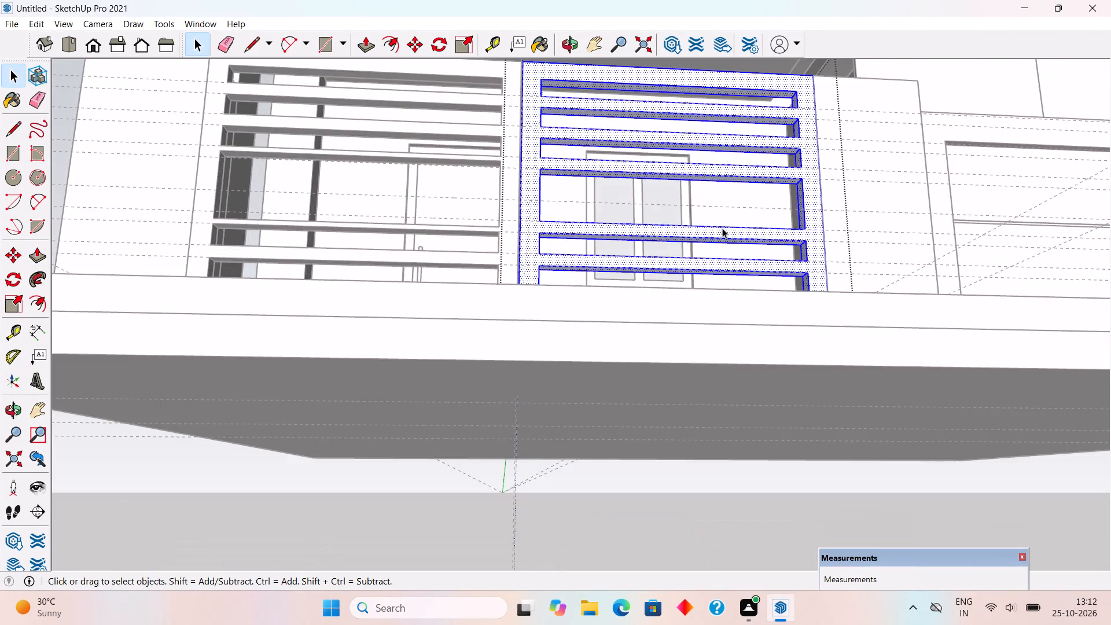
pyautogui.scroll(-3, 720, 231)
pyautogui.moveTo(717, 222); pyautogui.dragTo(697, 386, button='middle')
pyautogui.scroll(5, 700, 391)
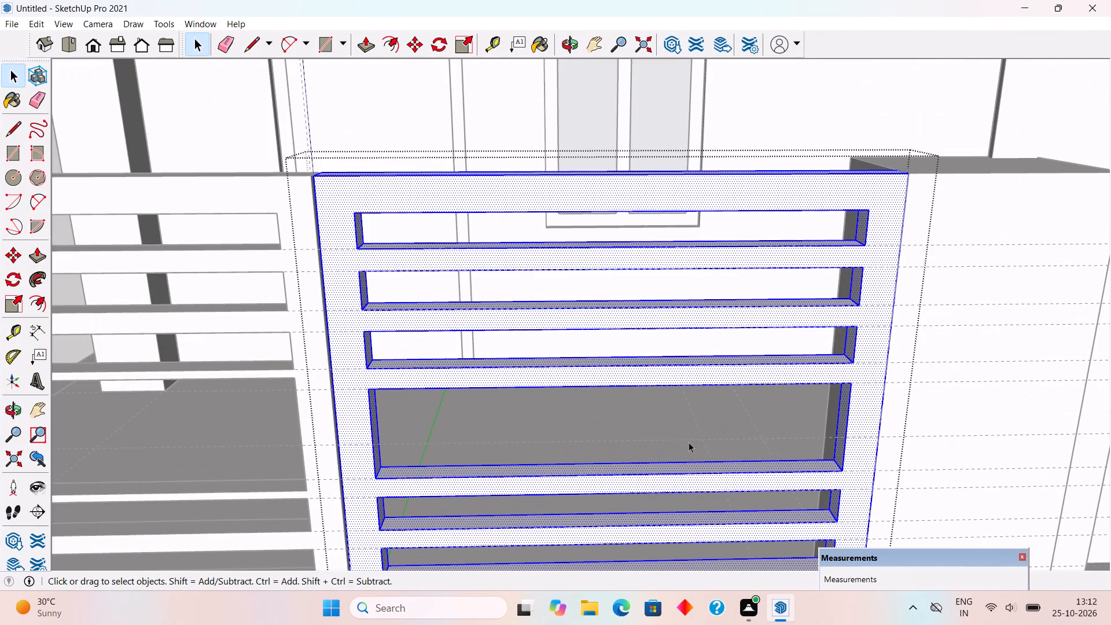
pyautogui.moveTo(687, 447); pyautogui.dragTo(687, 457, button='middle')
pyautogui.press('p')
pyautogui.click(697, 483)
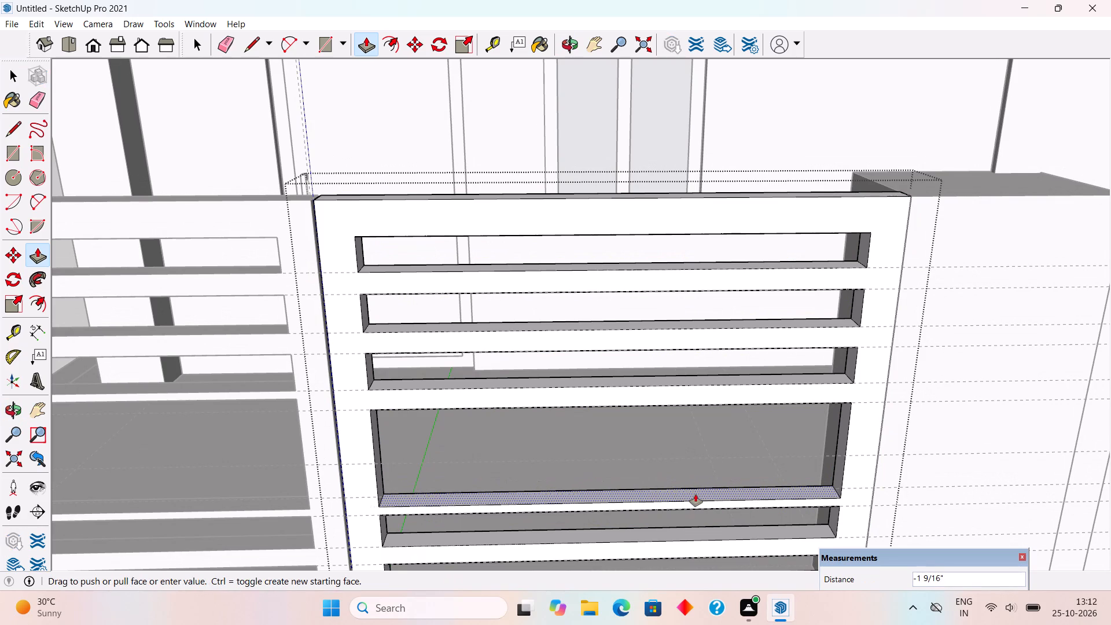
pyautogui.write('1.5')
pyautogui.hotkey('shift', '"')
pyautogui.press('Return')
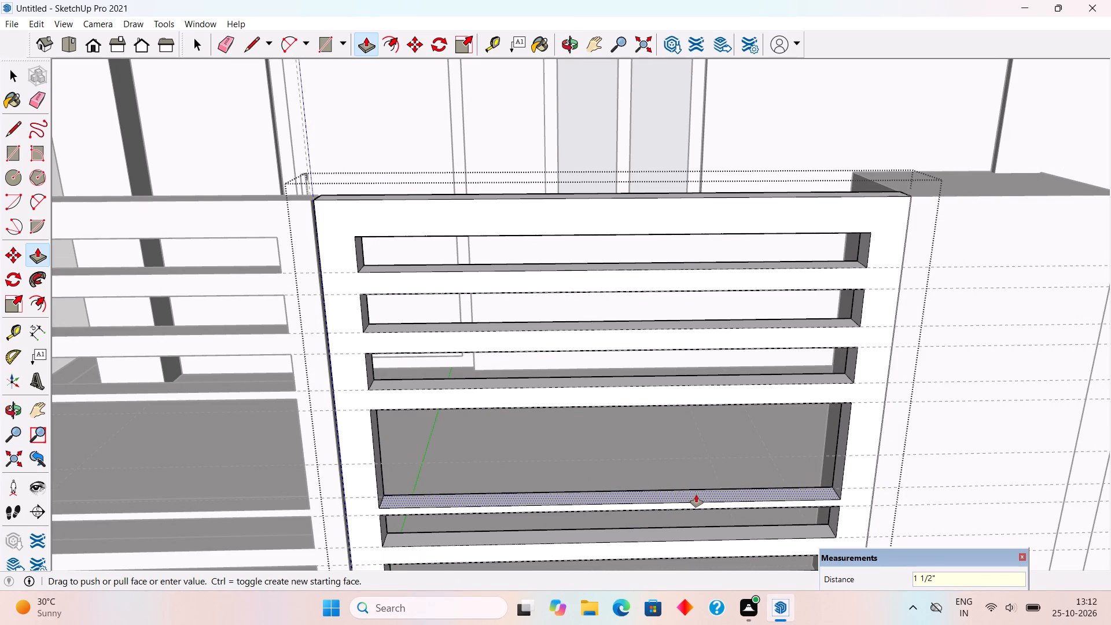
# Push the upper face of the right leaf's tall middle opening up by 1.5".
pyautogui.moveTo(722, 428); pyautogui.dragTo(728, 347, button='middle')
pyautogui.scroll(-8, 728, 348)
pyautogui.moveTo(738, 298); pyautogui.dragTo(720, 177, button='middle')
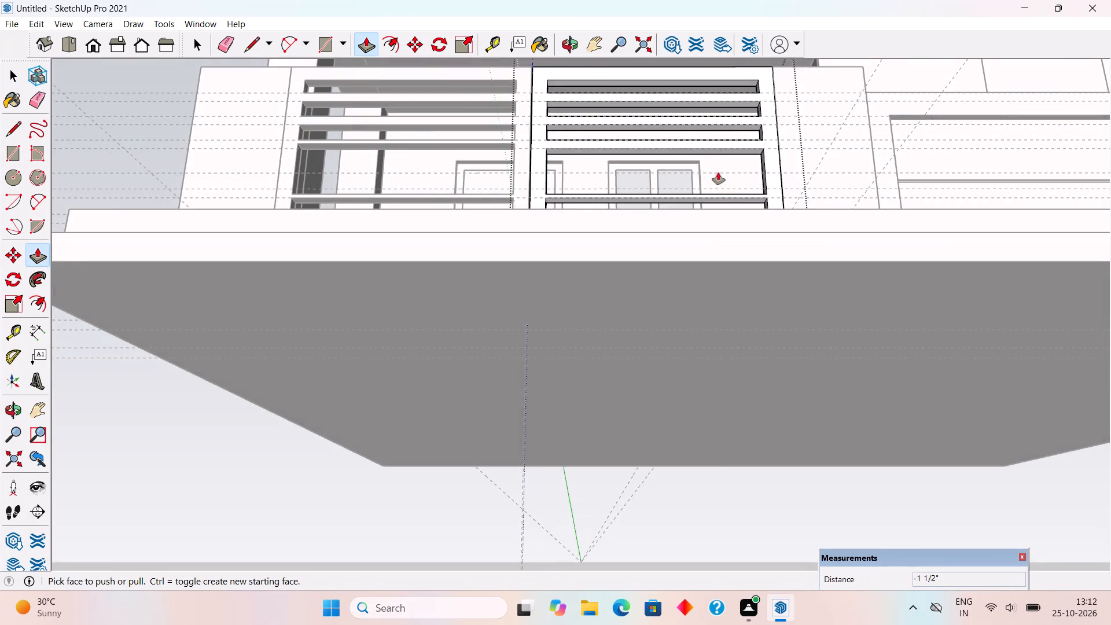
pyautogui.scroll(9, 699, 117)
pyautogui.scroll(4, 704, 165)
pyautogui.click(704, 178)
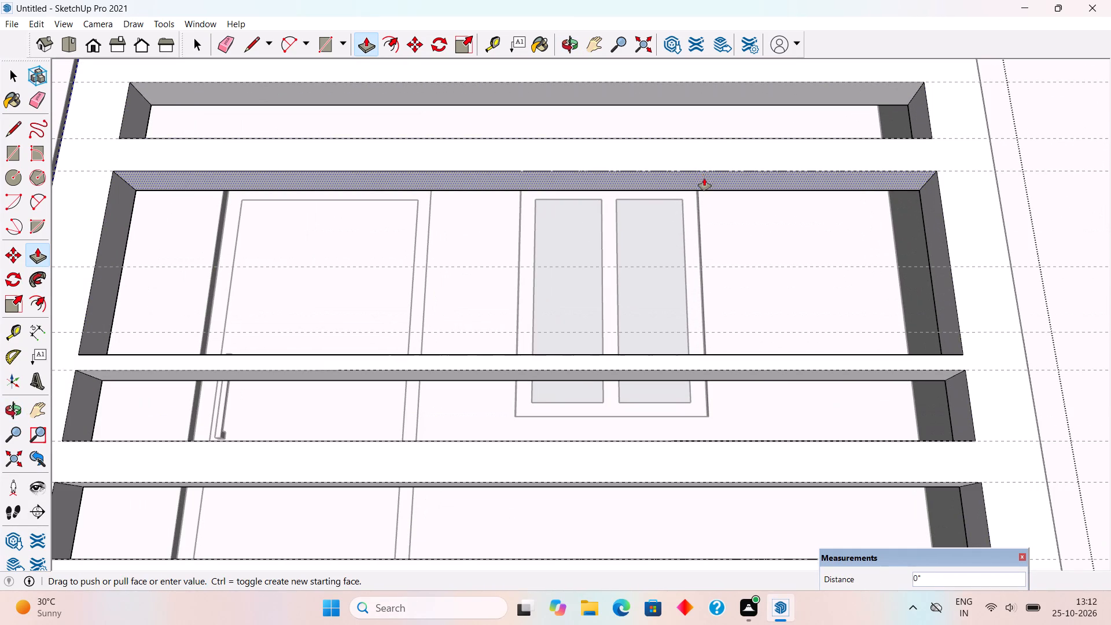
pyautogui.write('1.5')
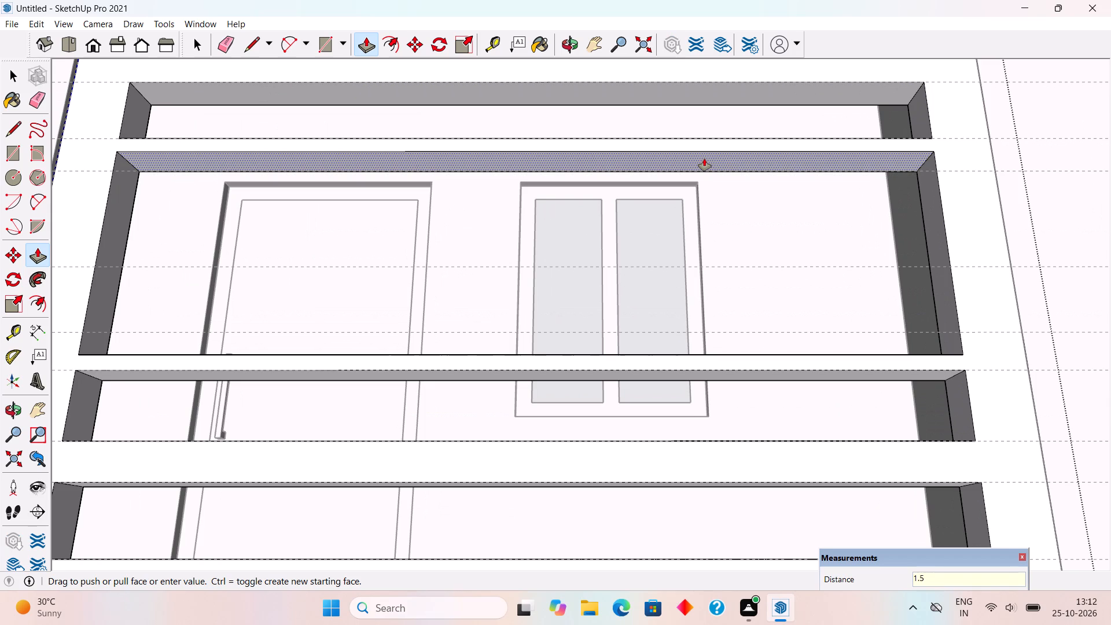
pyautogui.hotkey('shift', '"')
pyautogui.press('Return')
pyautogui.press('space')
pyautogui.scroll(-10, 704, 158)
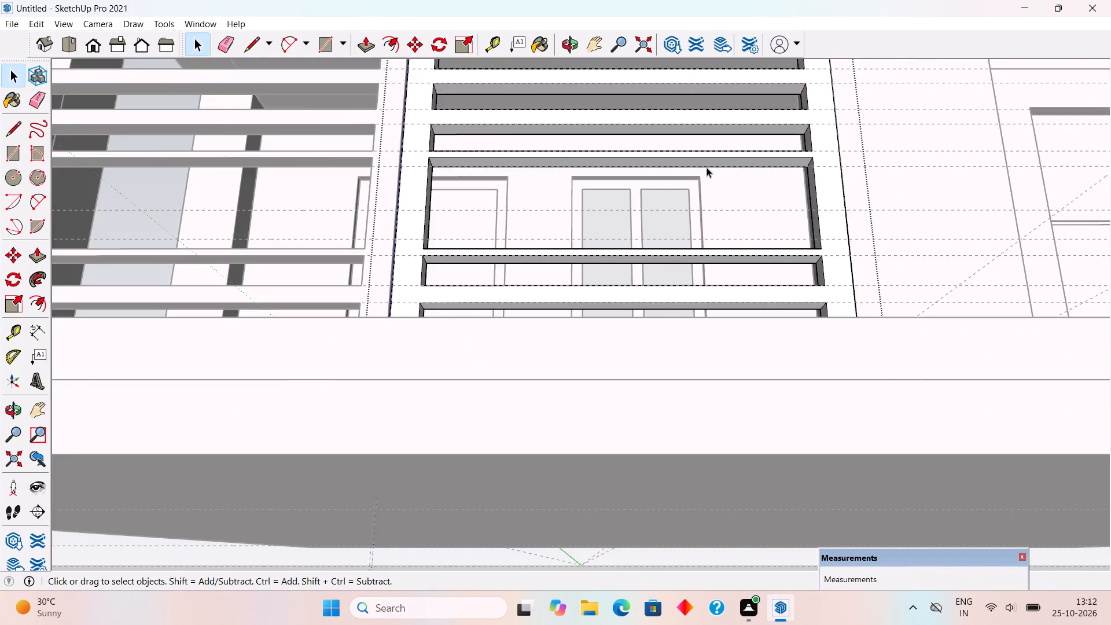
# Close the right gate leaf's group and draw a rectangle covering the left leaf's tall middle opening, about 4' 8 1/2" by 1' 2 1/2".
pyautogui.scroll(-4, 707, 167)
pyautogui.moveTo(705, 209); pyautogui.dragTo(708, 305, button='middle')
pyautogui.click(164, 137)
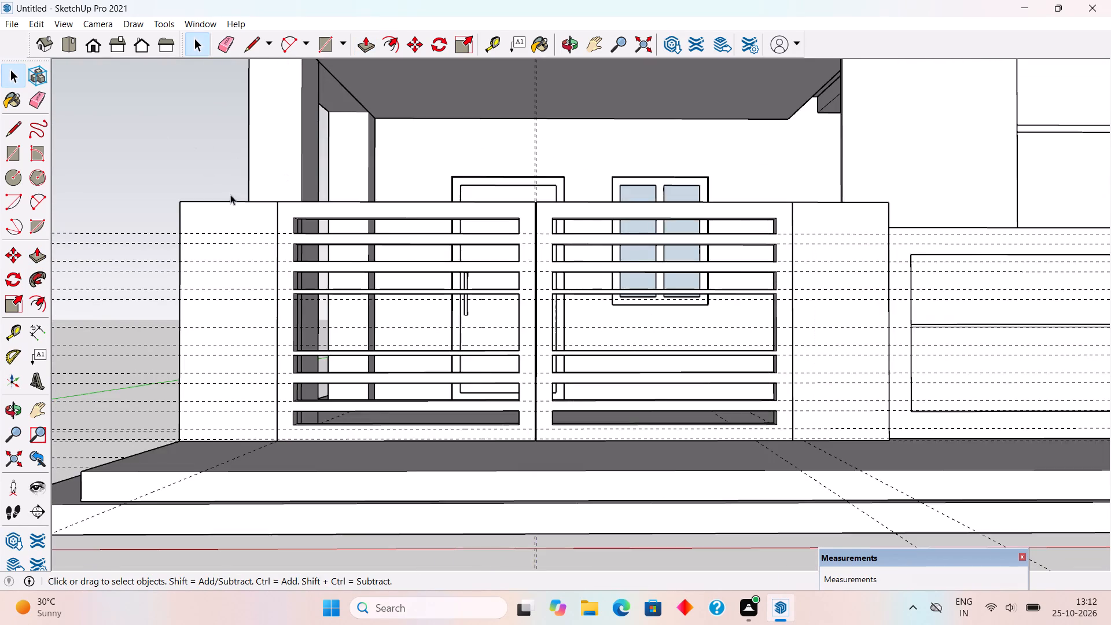
pyautogui.moveTo(241, 208); pyautogui.dragTo(288, 276, button='middle')
pyautogui.scroll(12, 319, 424)
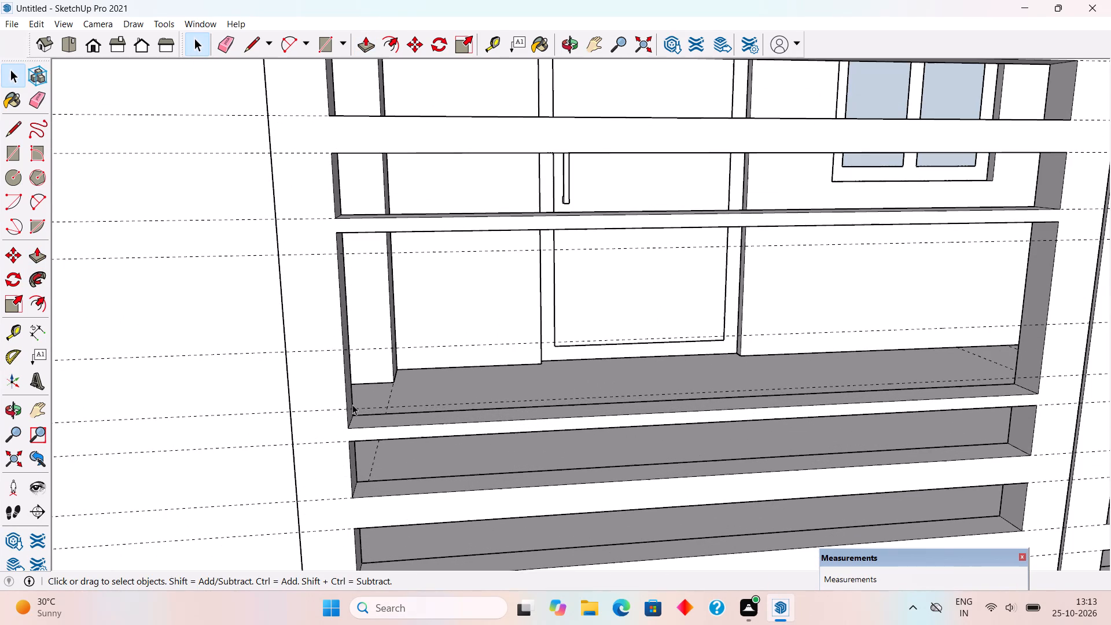
pyautogui.press('r')
pyautogui.click(340, 234)
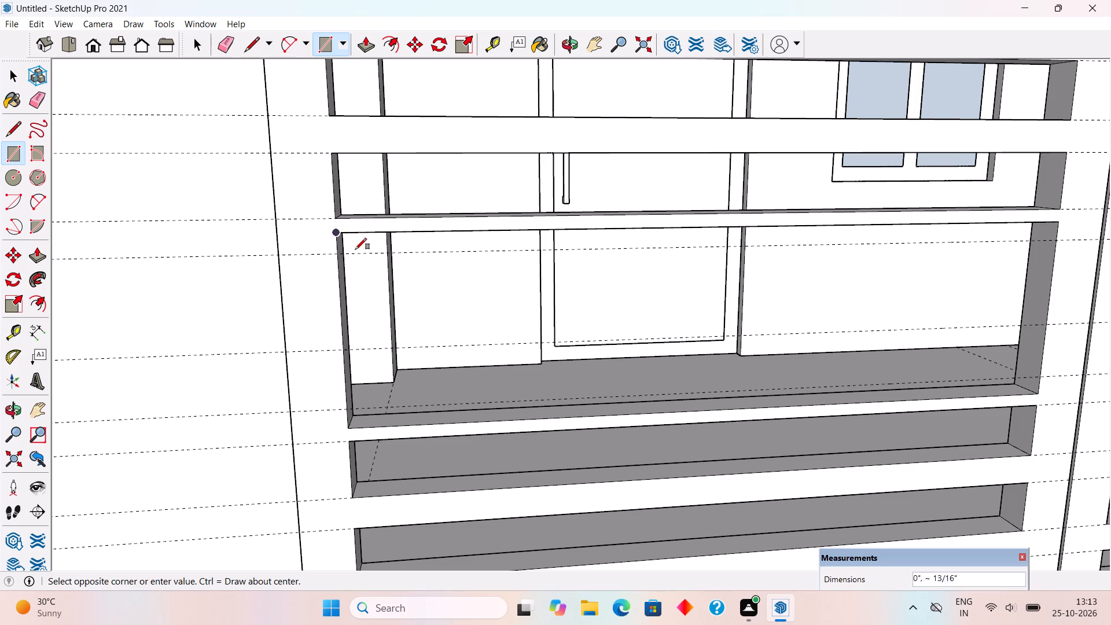
pyautogui.click(1039, 388)
# Draw a rectangle covering the right leaf's tall middle opening, about 4' 8 1/2" by 1' 2 1/2".
pyautogui.moveTo(1021, 373); pyautogui.dragTo(870, 346, button='middle')
pyautogui.scroll(-3, 870, 346)
pyautogui.scroll(-8, 483, 316)
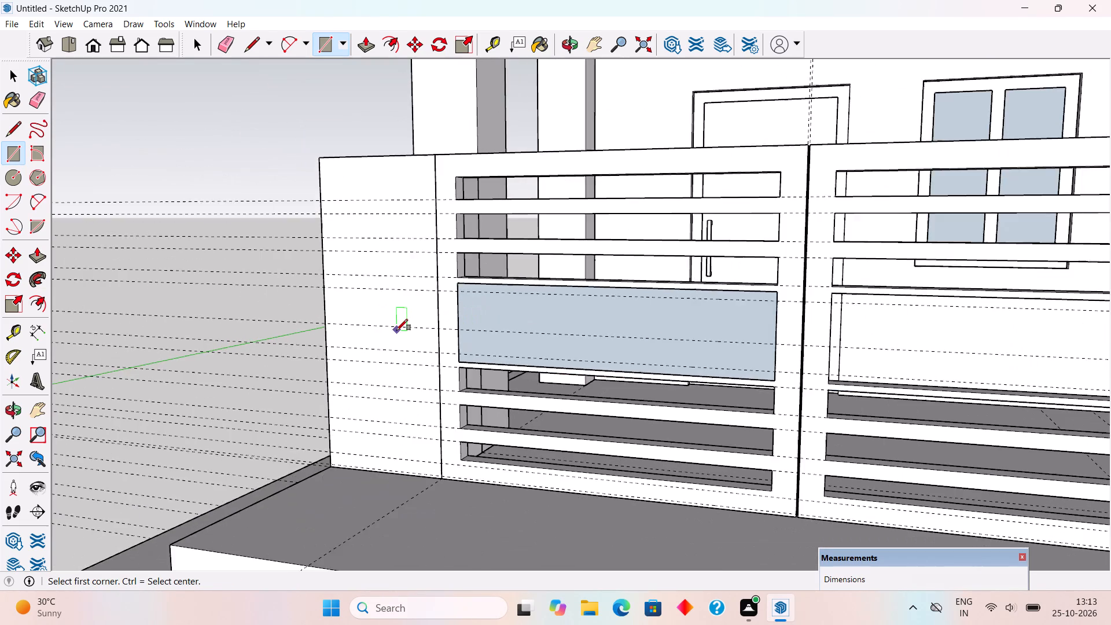
pyautogui.scroll(-2, 590, 354)
pyautogui.scroll(-3, 418, 310)
pyautogui.scroll(5, 962, 442)
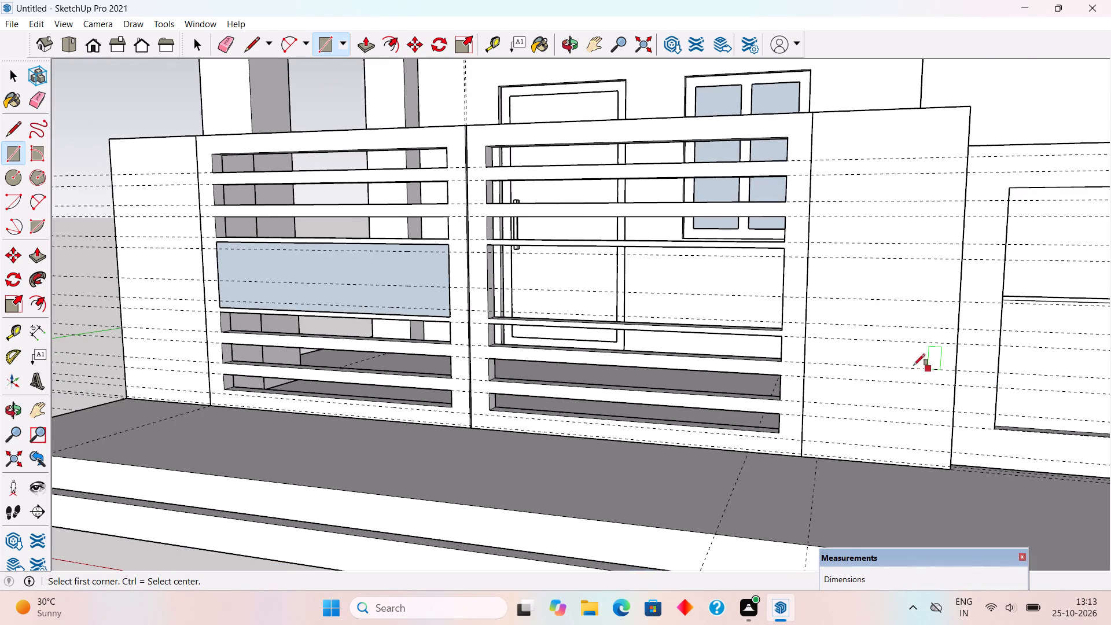
pyautogui.scroll(1, 898, 359)
pyautogui.moveTo(866, 351); pyautogui.dragTo(972, 376, button='middle')
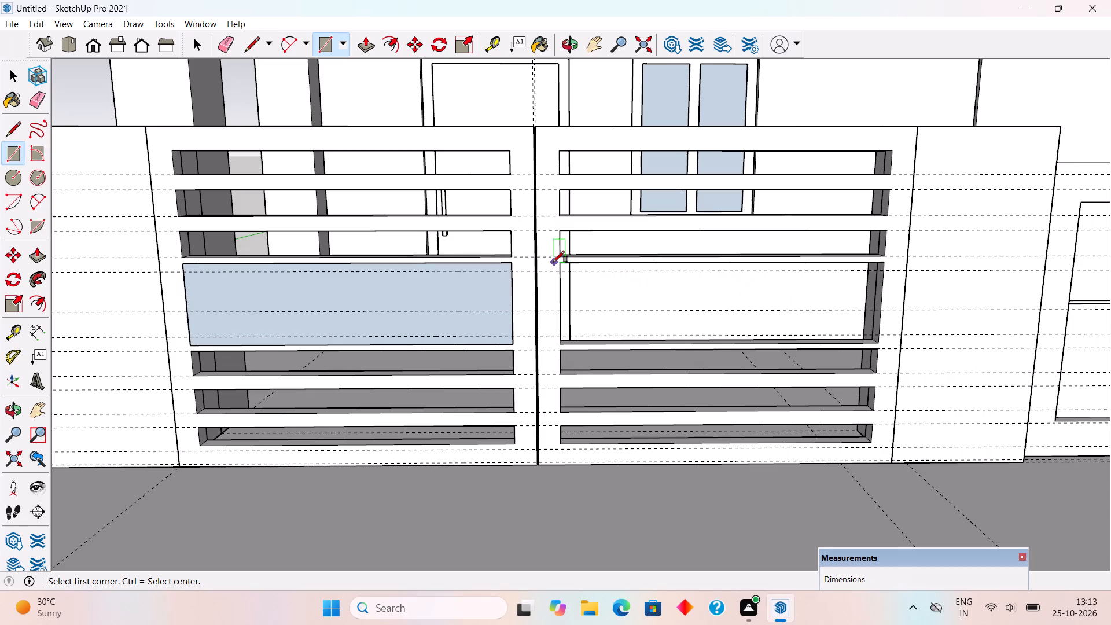
pyautogui.click(559, 265)
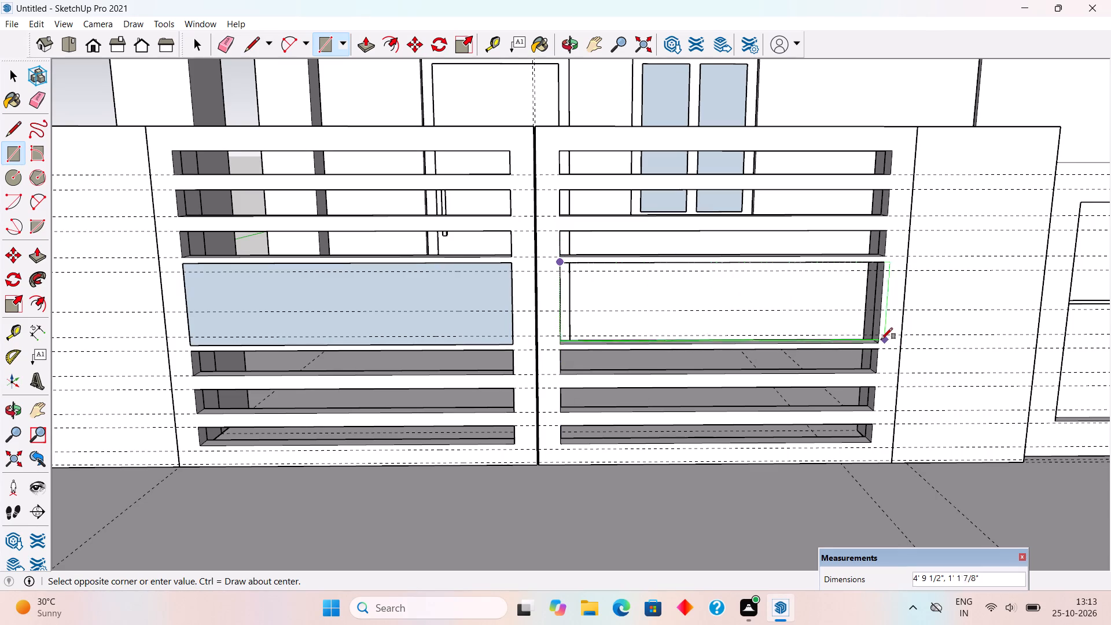
pyautogui.click(881, 341)
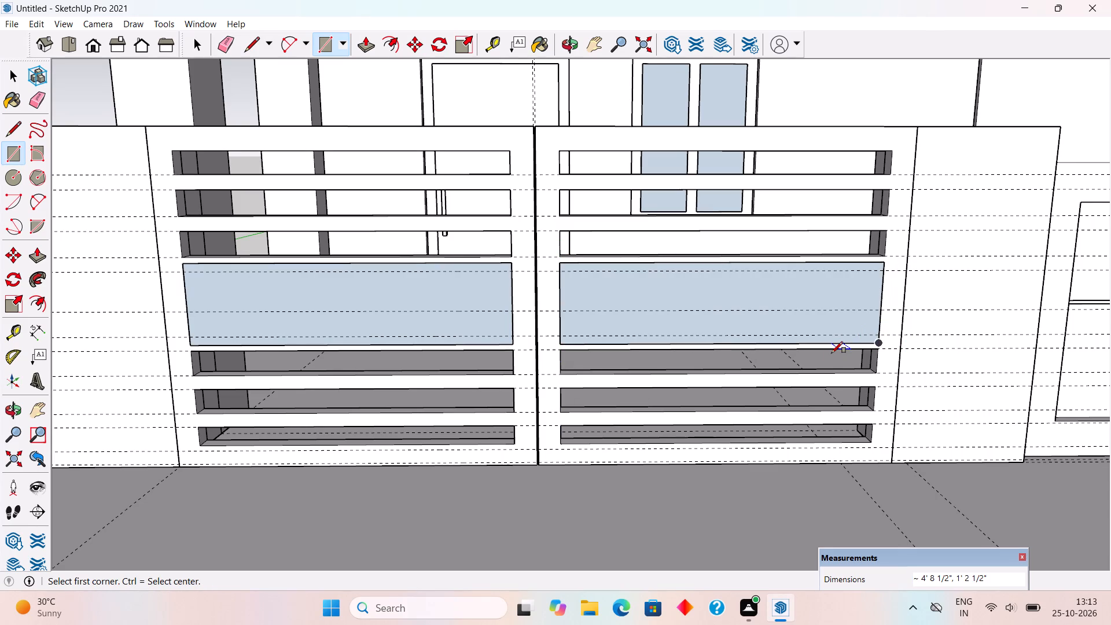
# Pull the rectangular faces over the right and left middle openings outward by 3" into solid panels.
pyautogui.press('p')
pyautogui.click(796, 330)
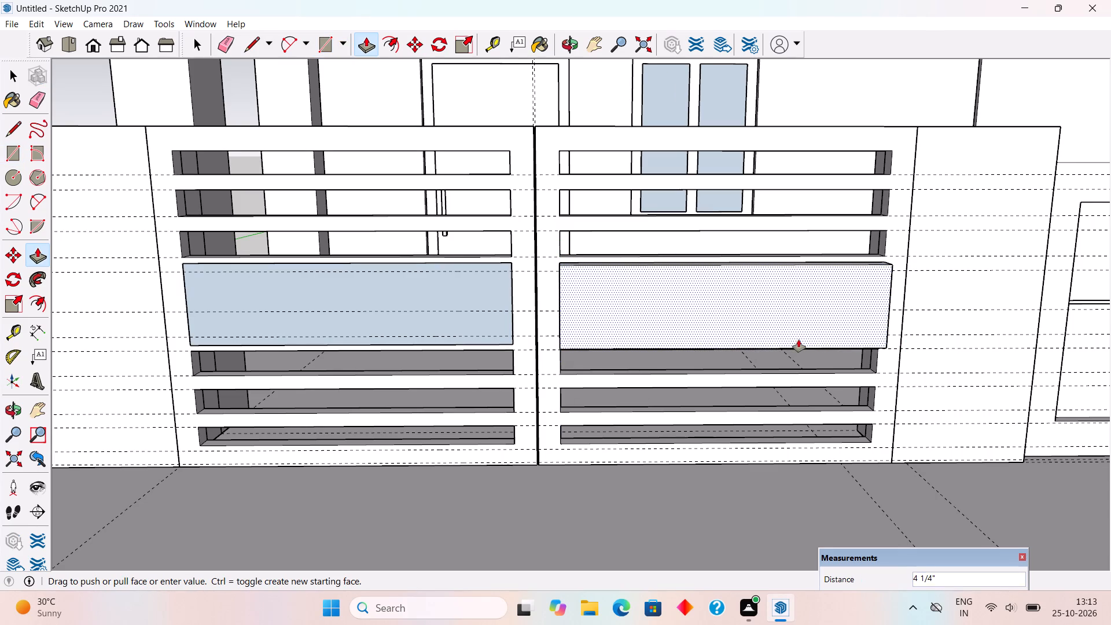
pyautogui.write('3"')
pyautogui.press('Return')
pyautogui.click(484, 313)
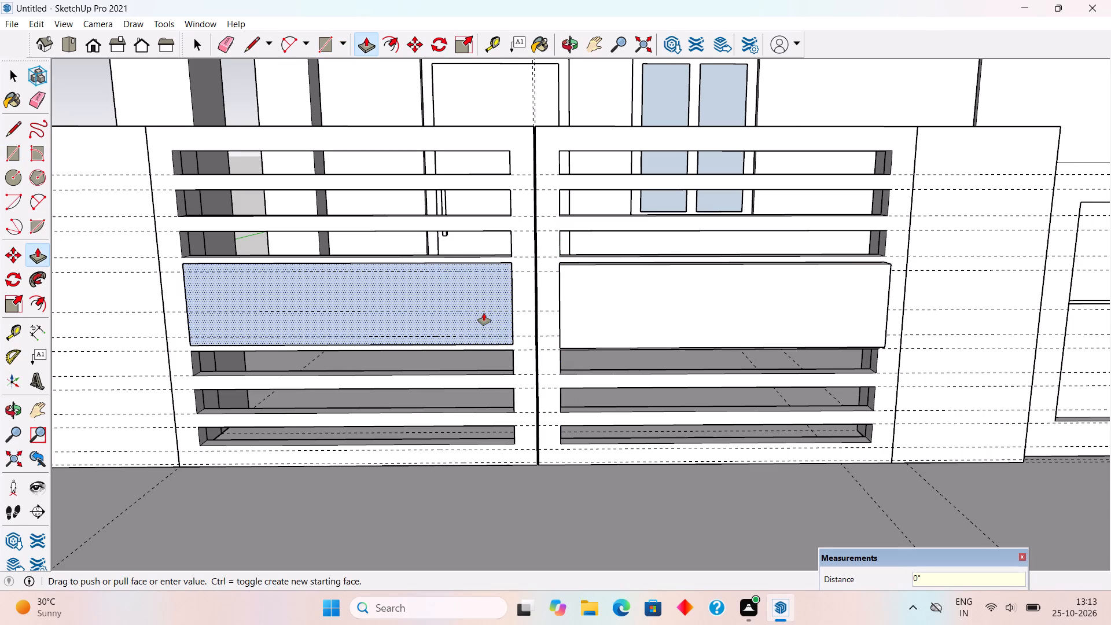
pyautogui.click(484, 313)
# Make the left gate panel a group and the right gate panel a separate group.
pyautogui.press('space')
pyautogui.tripleClick(486, 312)
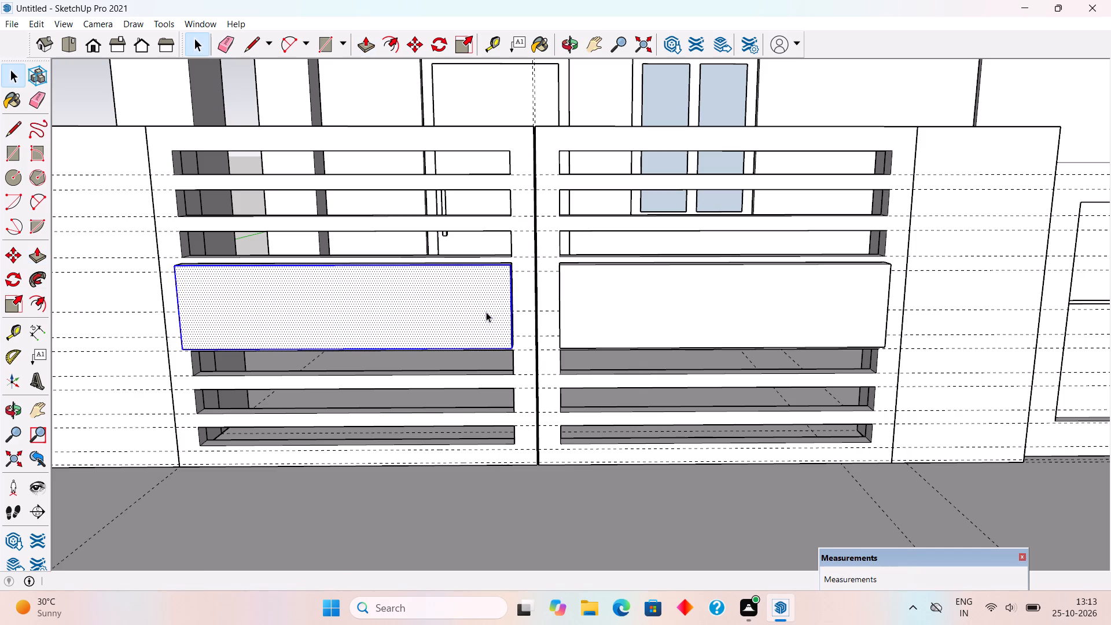
pyautogui.rightClick(490, 310)
pyautogui.click(544, 425)
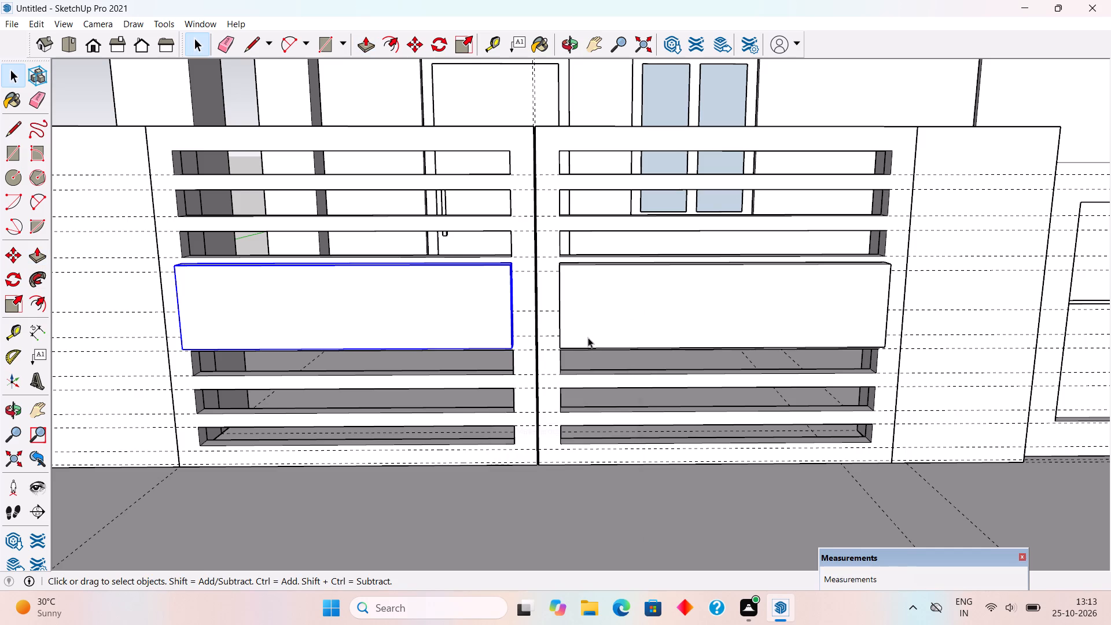
pyautogui.tripleClick(588, 337)
pyautogui.rightClick(588, 336)
pyautogui.click(623, 453)
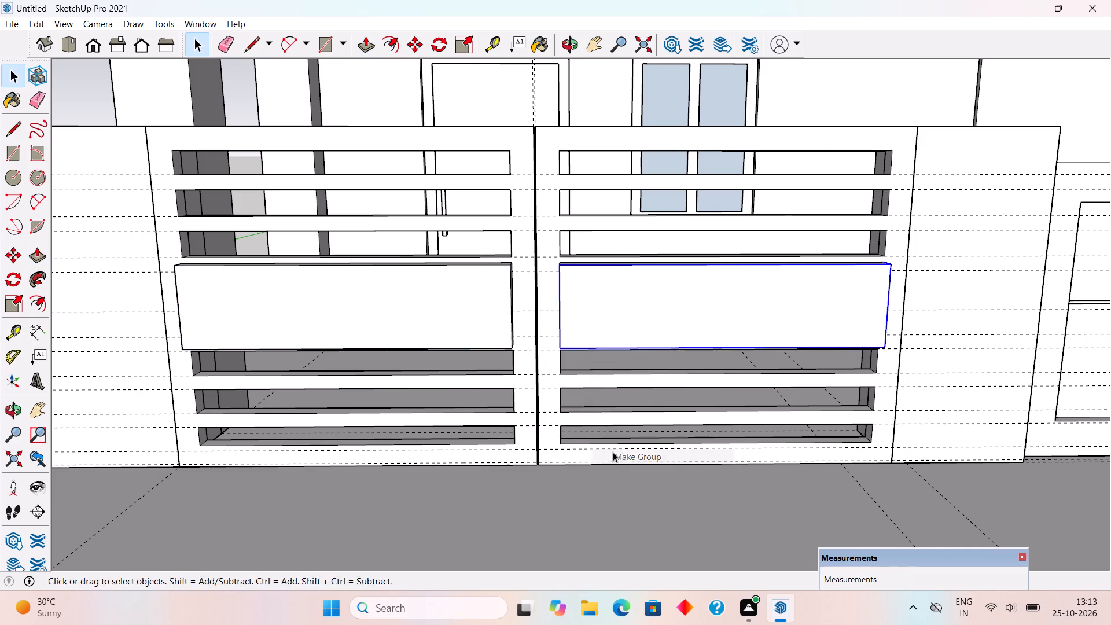
# Move the left panel back 3" into its opening, flush with the face of the left gate leaf.
pyautogui.moveTo(483, 352); pyautogui.dragTo(797, 359, button='middle')
pyautogui.scroll(4, 675, 392)
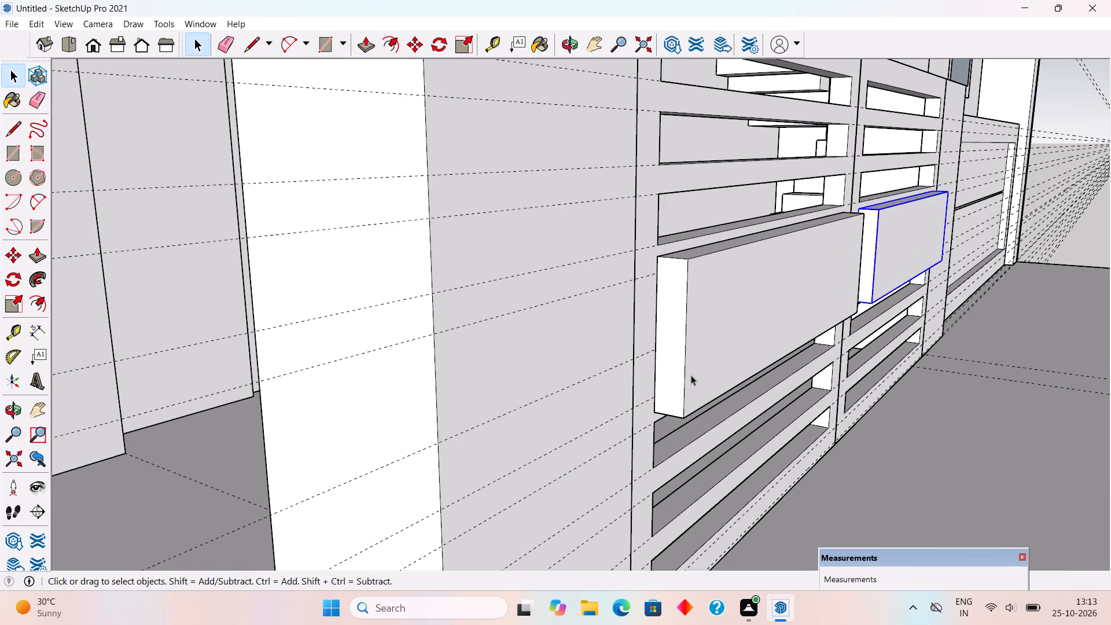
pyautogui.click(691, 375)
pyautogui.press('m')
pyautogui.click(683, 421)
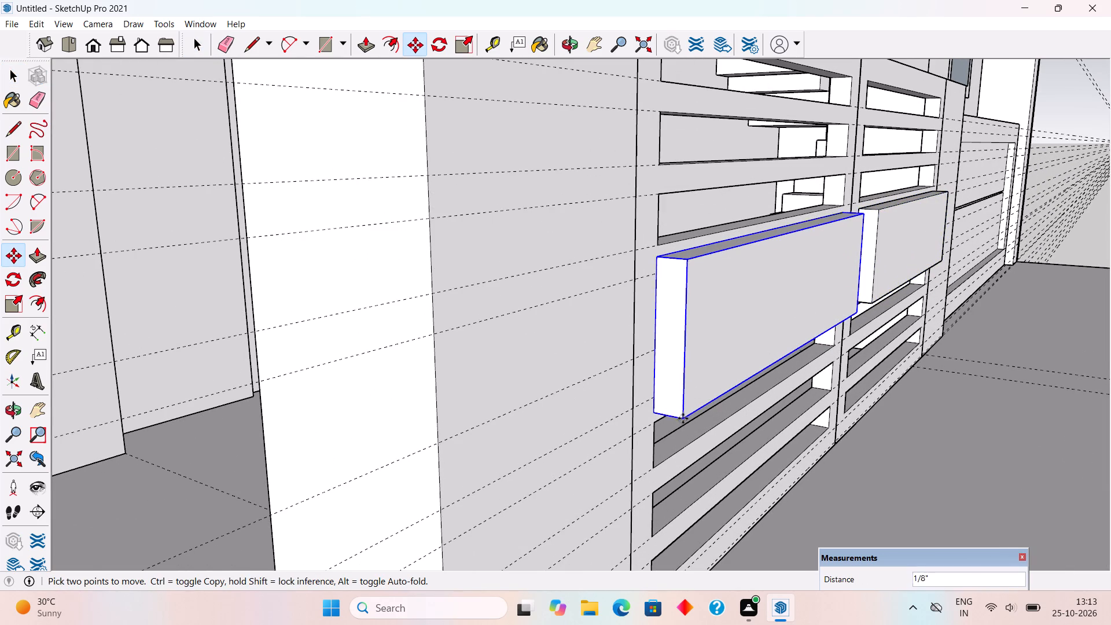
pyautogui.click(656, 414)
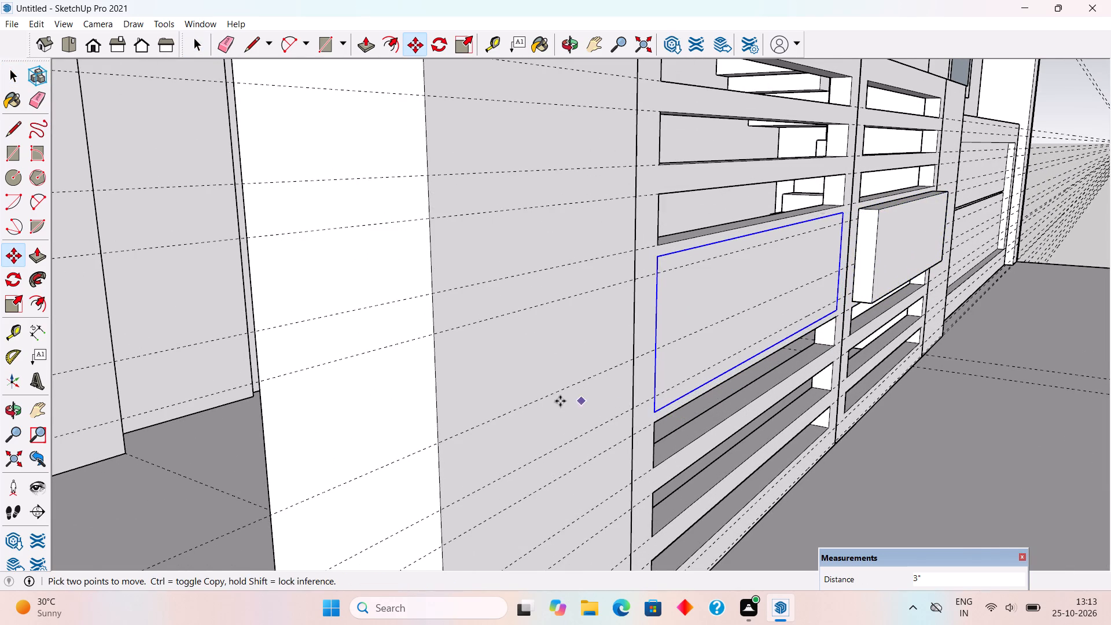
# Move the right panel back 3" into its opening, flush with the right leaf's face, and clear the selection.
pyautogui.scroll(-5, 546, 401)
pyautogui.press('space')
pyautogui.scroll(4, 821, 292)
pyautogui.click(827, 279)
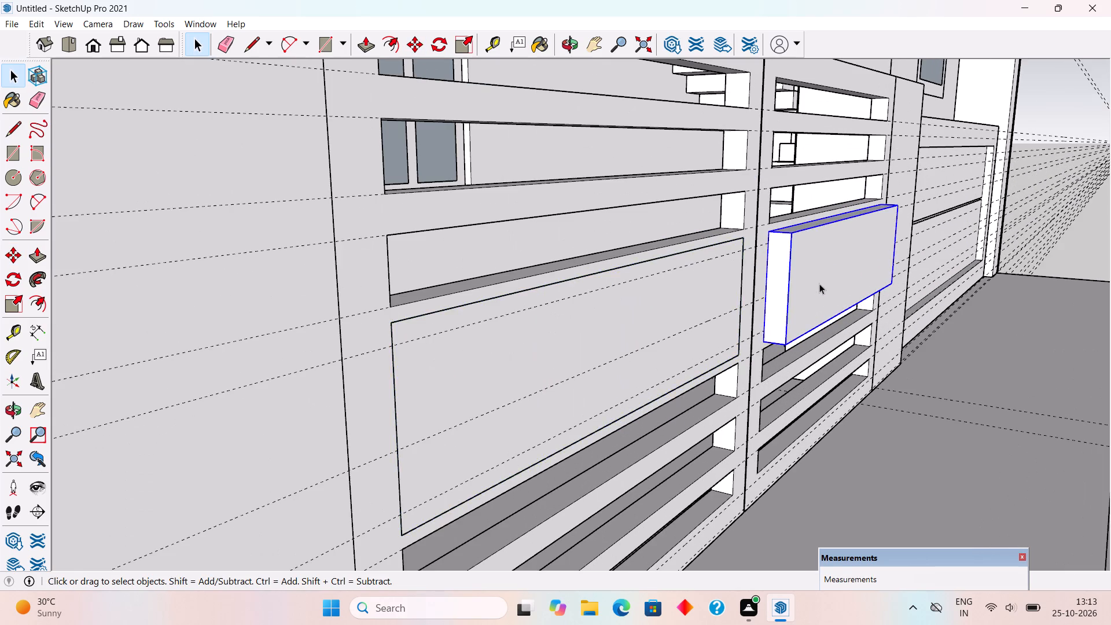
pyautogui.scroll(10, 814, 296)
pyautogui.scroll(3, 705, 441)
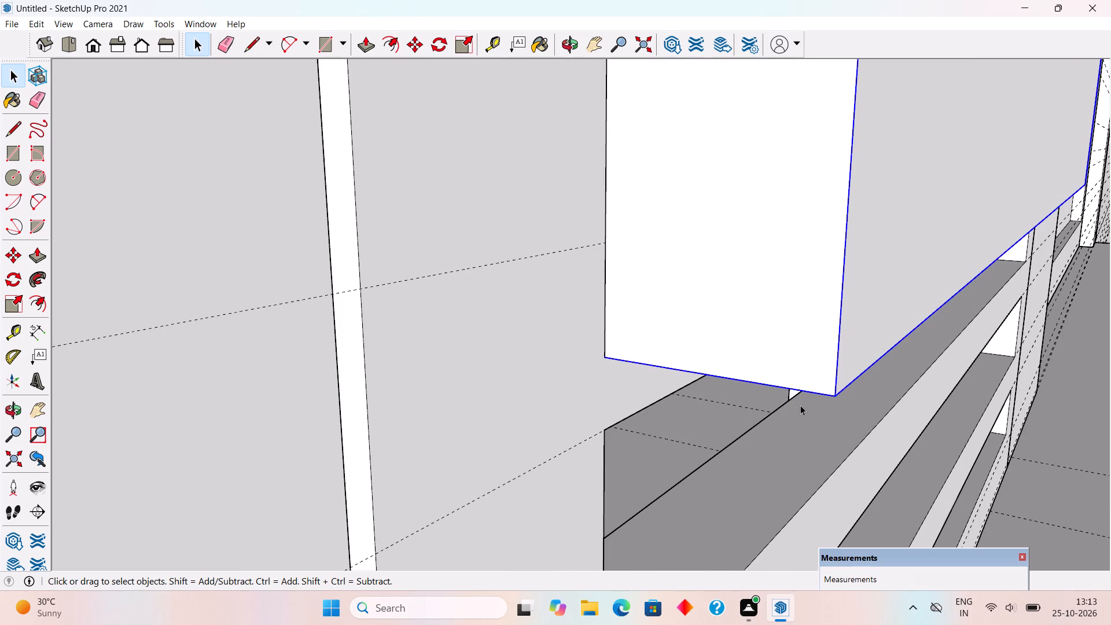
pyautogui.press('m')
pyautogui.click(840, 398)
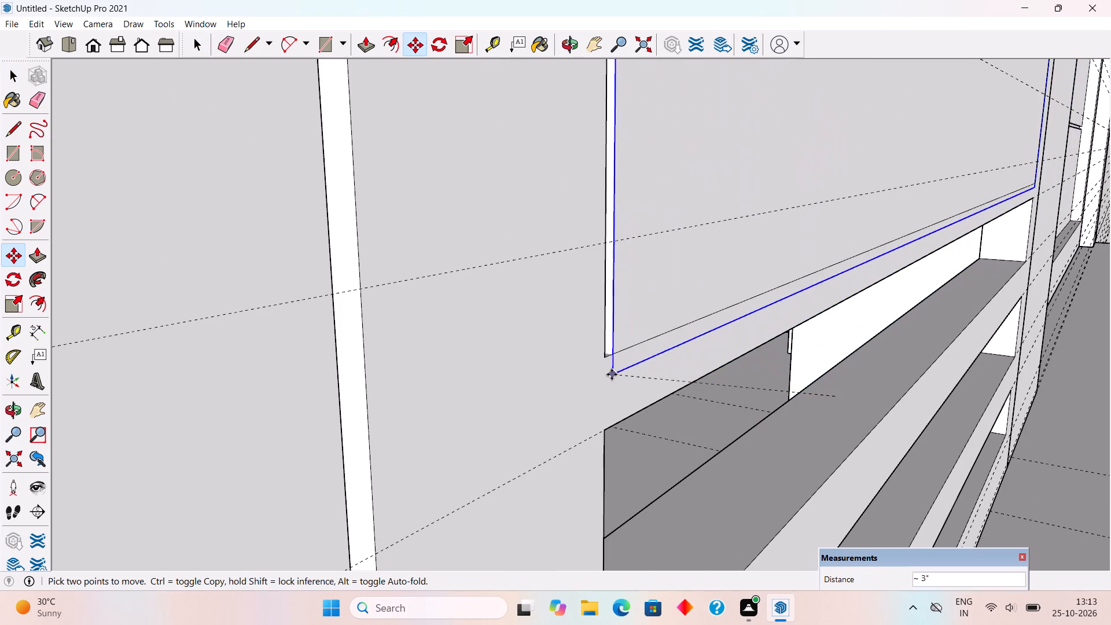
pyautogui.click(605, 358)
pyautogui.press('space')
pyautogui.scroll(-6, 604, 354)
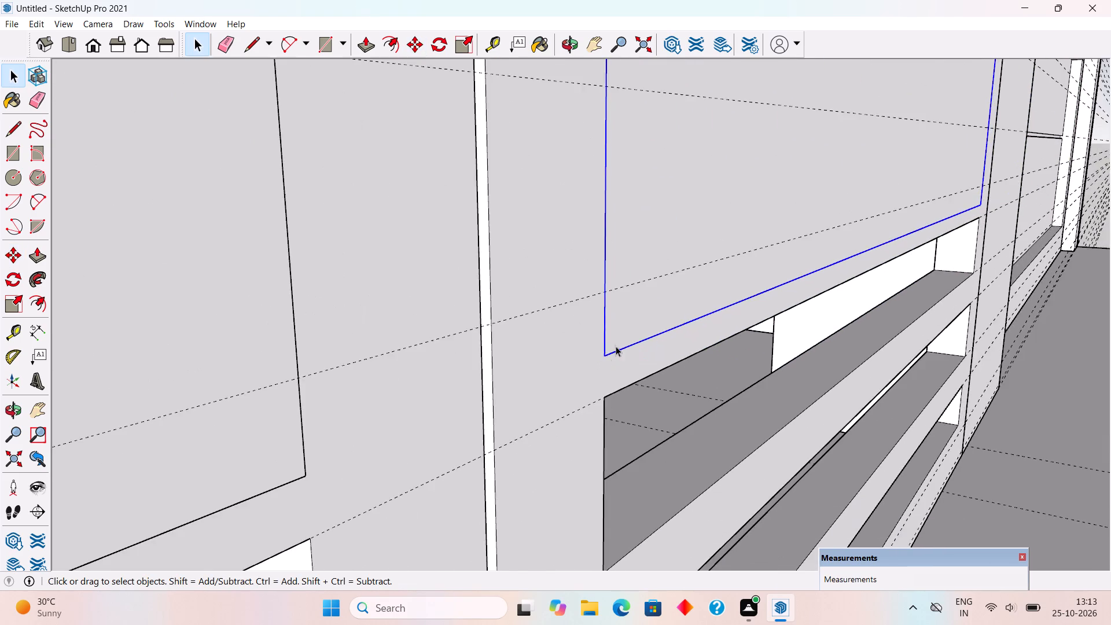
pyautogui.scroll(-20, 617, 346)
pyautogui.scroll(-2, 617, 346)
pyautogui.click(891, 483)
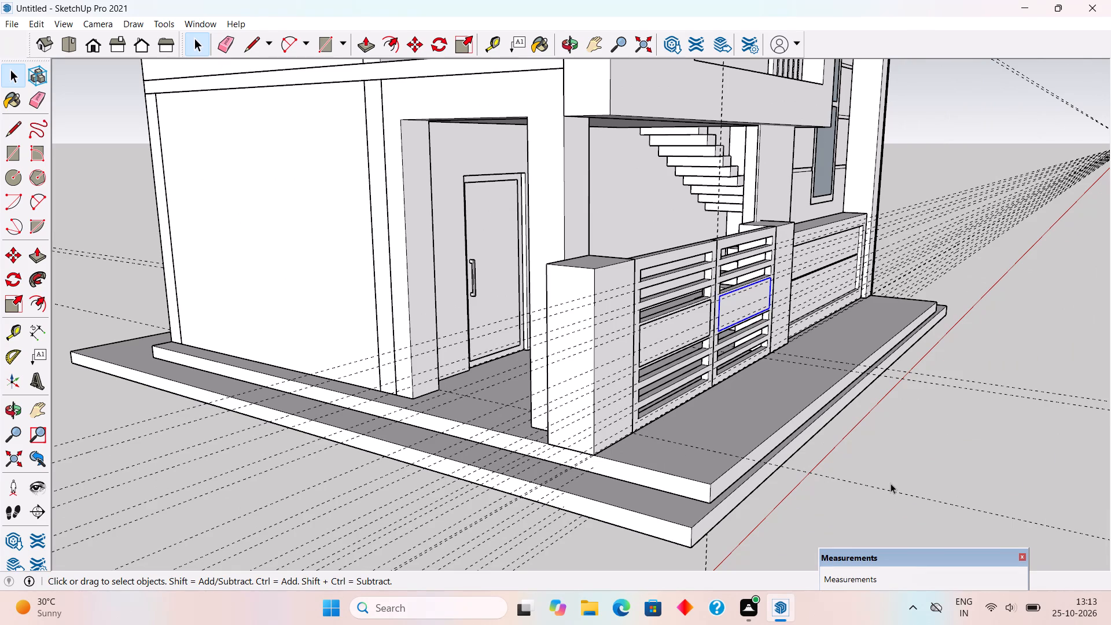
# Draw a narrow upright handle rectangle about 15/16" by 11 1/2" on the left leaf's meeting stile, between the upper and lower guides.
pyautogui.moveTo(781, 410); pyautogui.dragTo(510, 422, button='middle')
pyautogui.scroll(9, 530, 330)
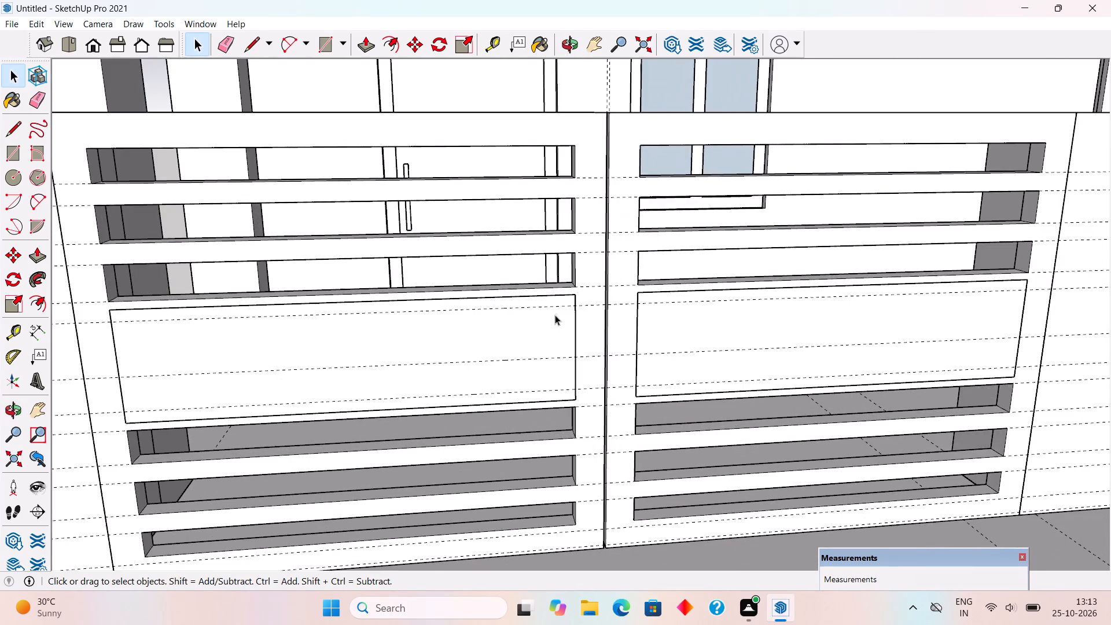
pyautogui.scroll(2, 555, 315)
pyautogui.moveTo(556, 314); pyautogui.dragTo(554, 278, button='middle')
pyautogui.scroll(-4, 554, 278)
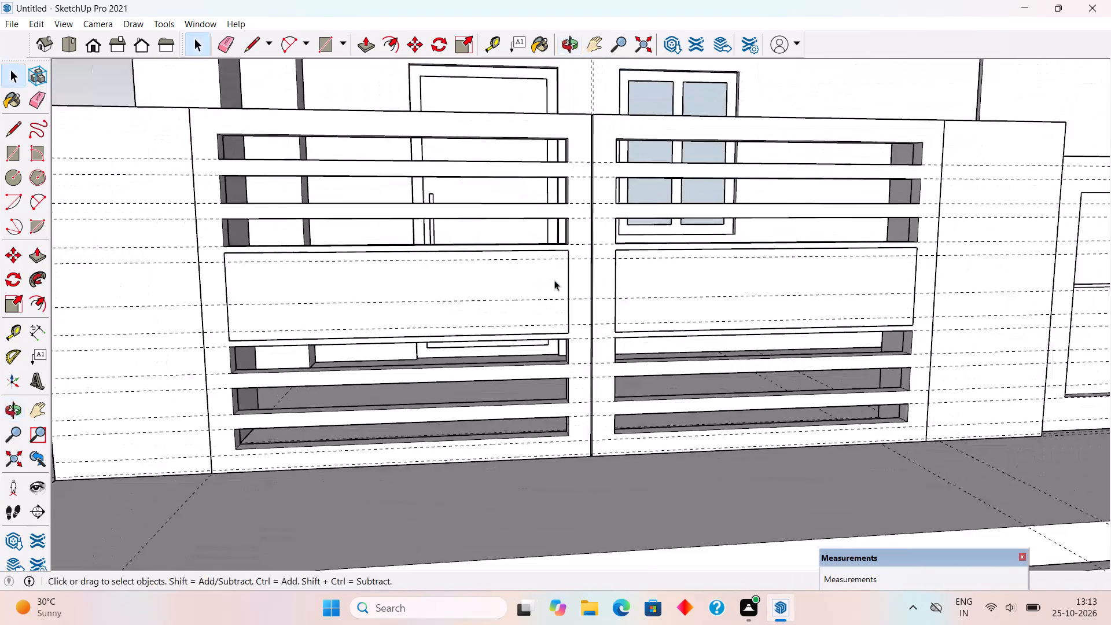
pyautogui.scroll(-1, 554, 280)
pyautogui.moveTo(564, 298); pyautogui.dragTo(583, 329, button='middle')
pyautogui.scroll(3, 624, 291)
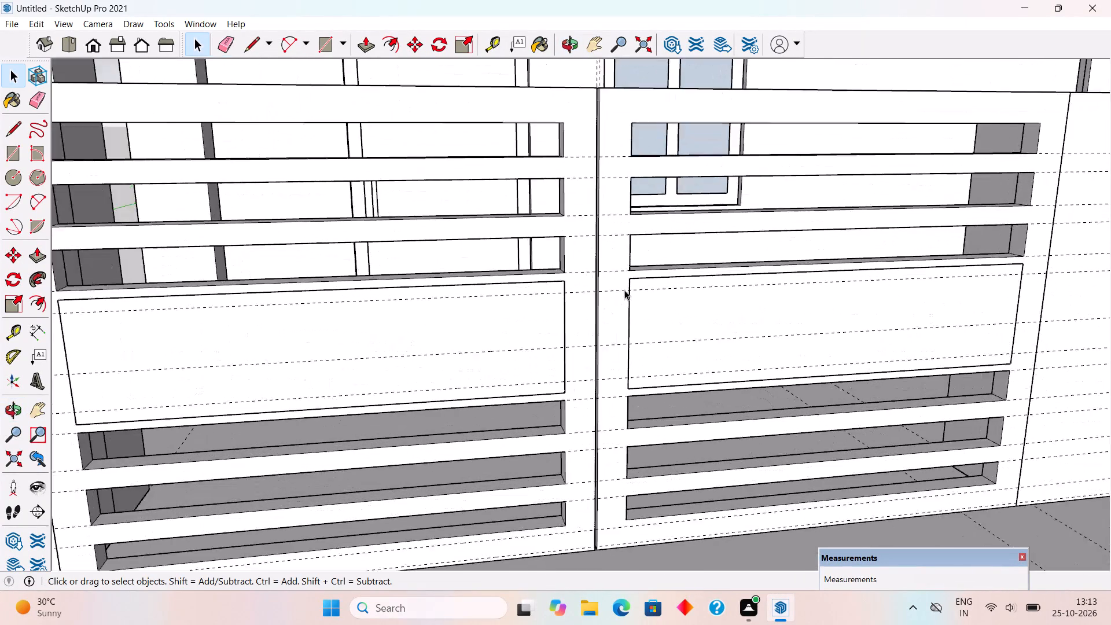
pyautogui.scroll(9, 624, 290)
pyautogui.moveTo(609, 302); pyautogui.dragTo(615, 290, button='middle')
pyautogui.press('r')
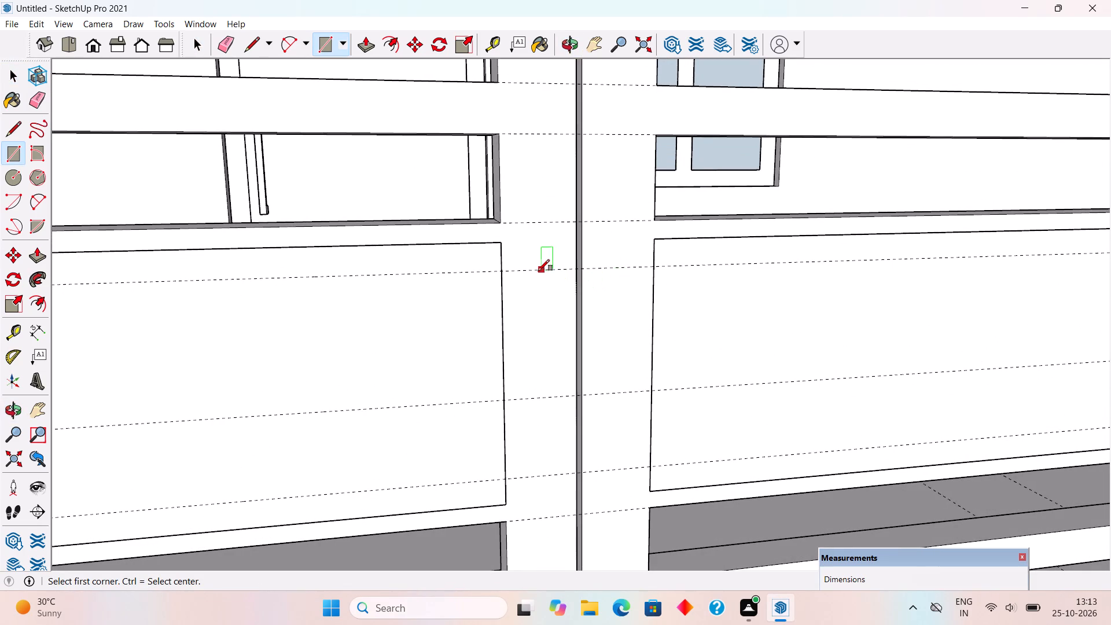
pyautogui.click(534, 270)
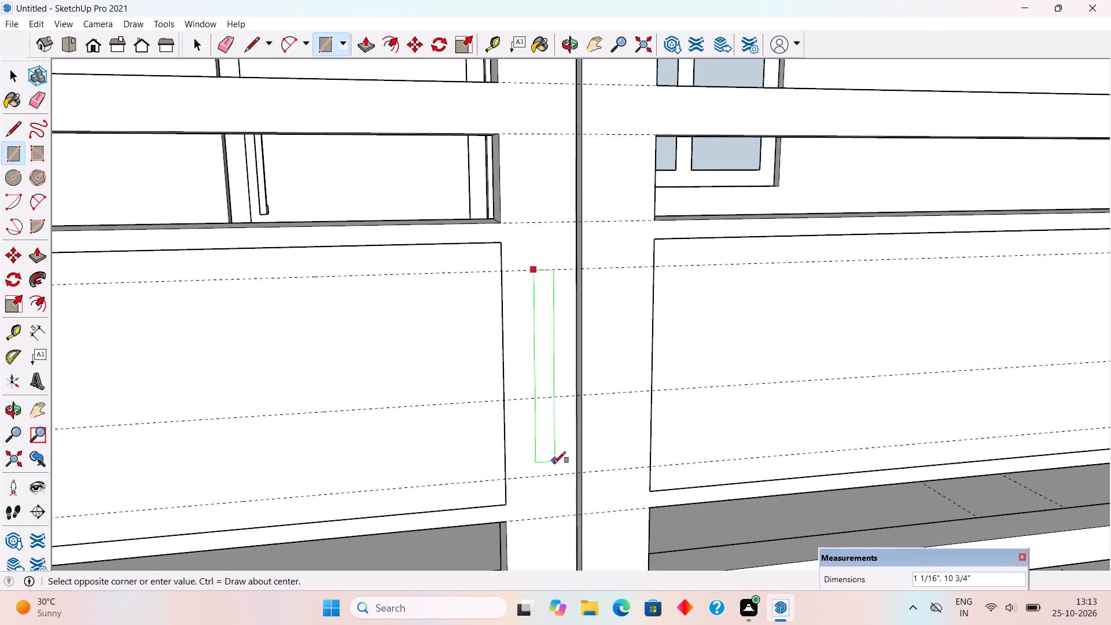
pyautogui.click(553, 475)
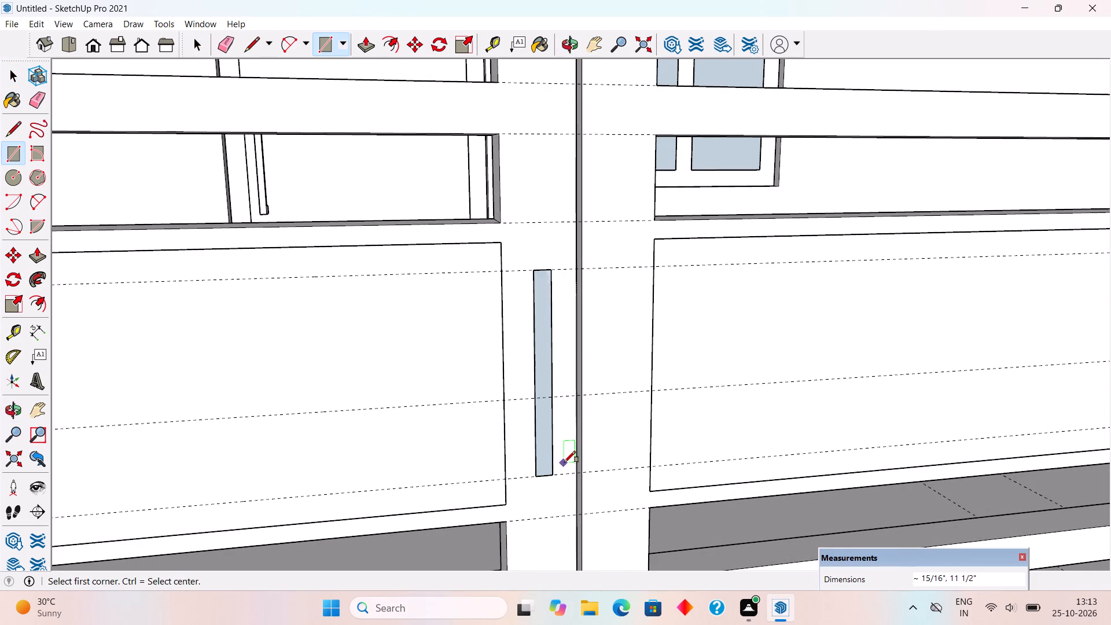
# Pull the handle rectangle out 2" from the gate.
pyautogui.press('p')
pyautogui.click(552, 442)
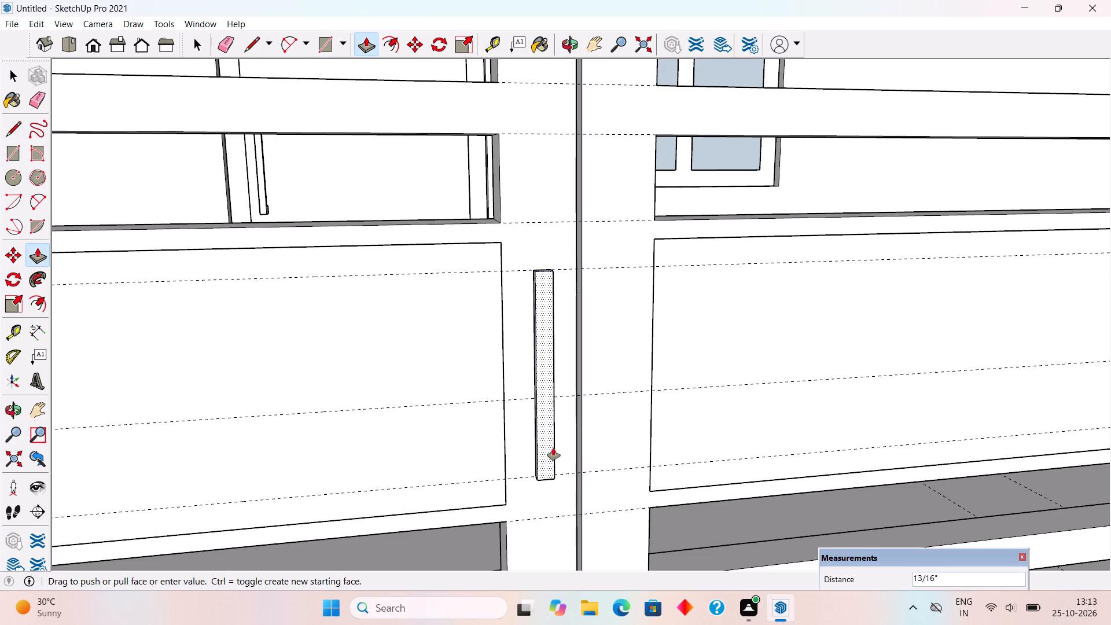
pyautogui.write('2"')
pyautogui.press('Return')
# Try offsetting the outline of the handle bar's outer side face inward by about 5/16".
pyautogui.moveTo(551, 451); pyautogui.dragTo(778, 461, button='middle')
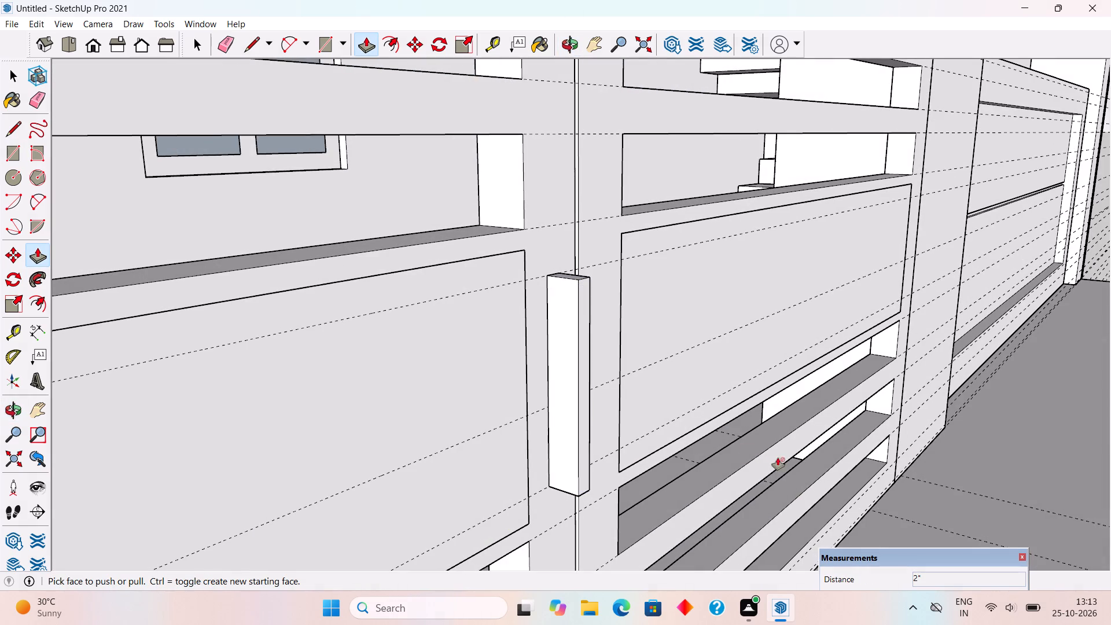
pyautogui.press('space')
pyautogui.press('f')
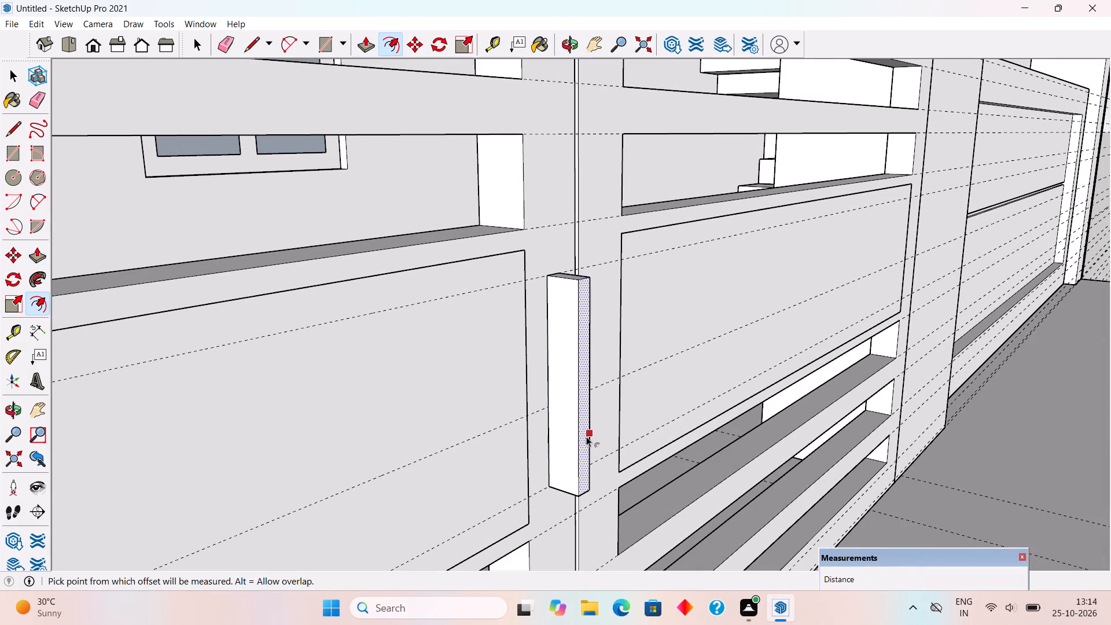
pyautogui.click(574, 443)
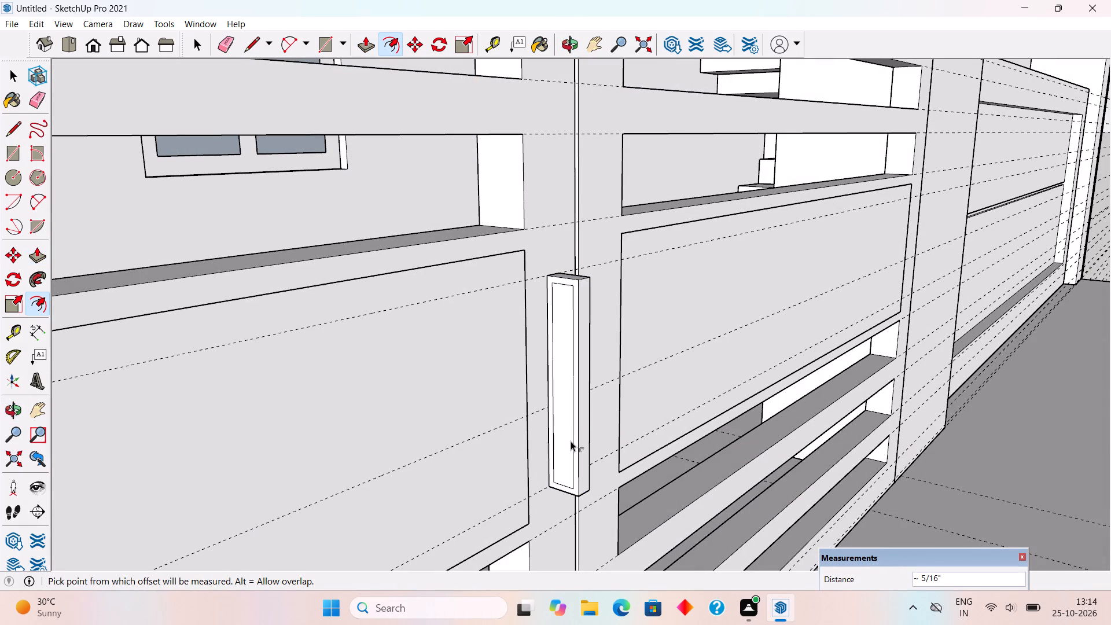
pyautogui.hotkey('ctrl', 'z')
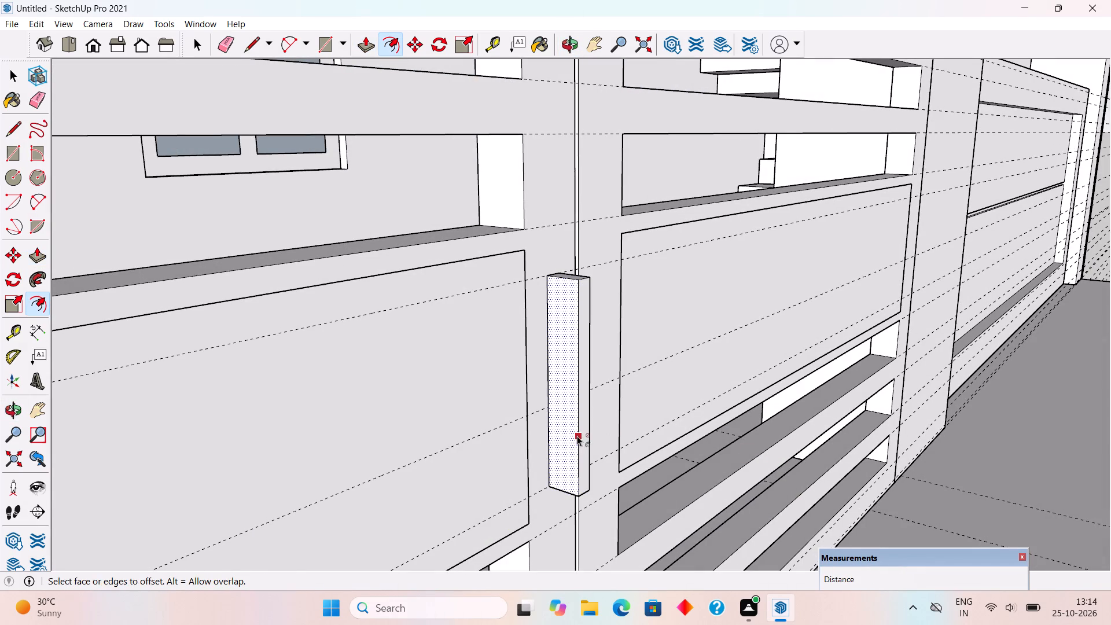
# Offset the outline of the handle bar's side face facing the left panel inward by about 5/8".
pyautogui.click(576, 442)
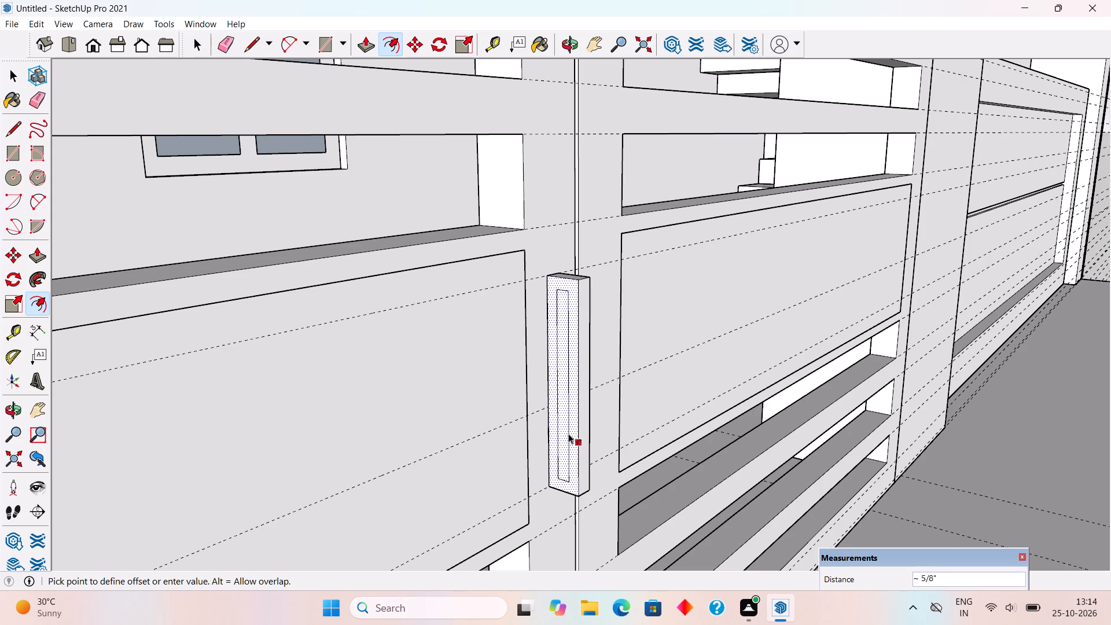
pyautogui.click(567, 432)
# Extend the inset outline's top and bottom edges to the handle's gate-side edge with lines, and delete the inner vertical edge between them.
pyautogui.scroll(7, 576, 473)
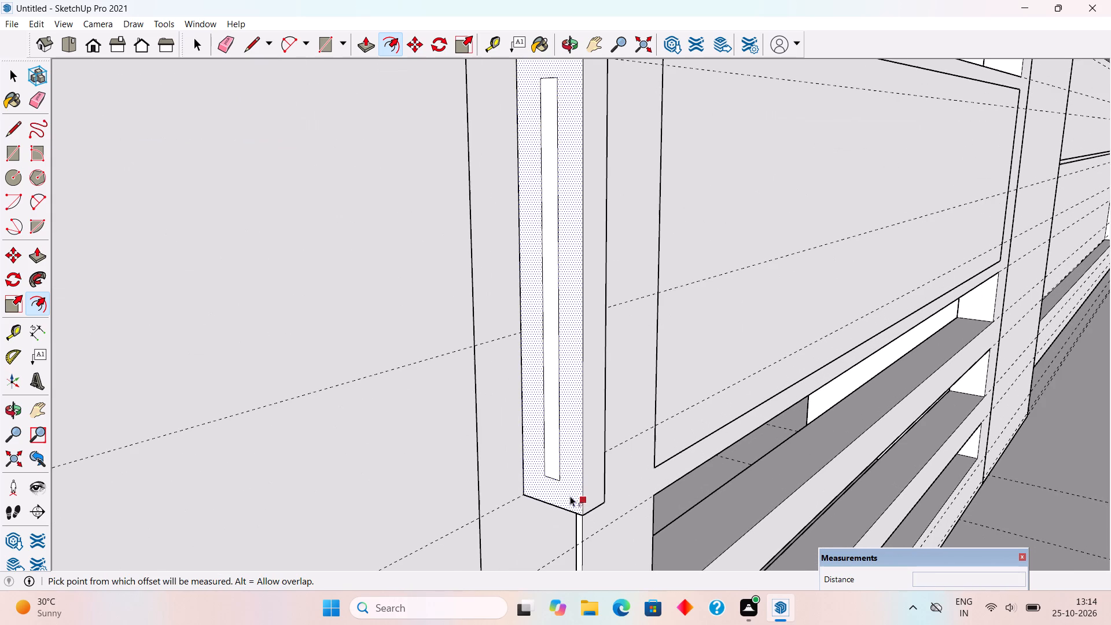
pyautogui.press('l')
pyautogui.click(547, 473)
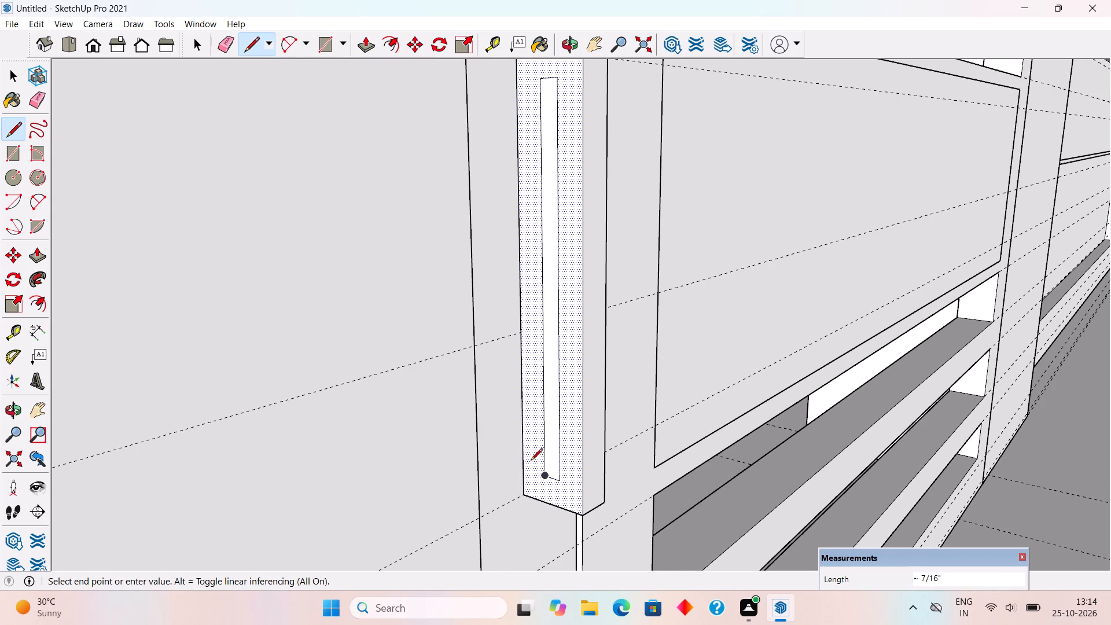
pyautogui.click(524, 474)
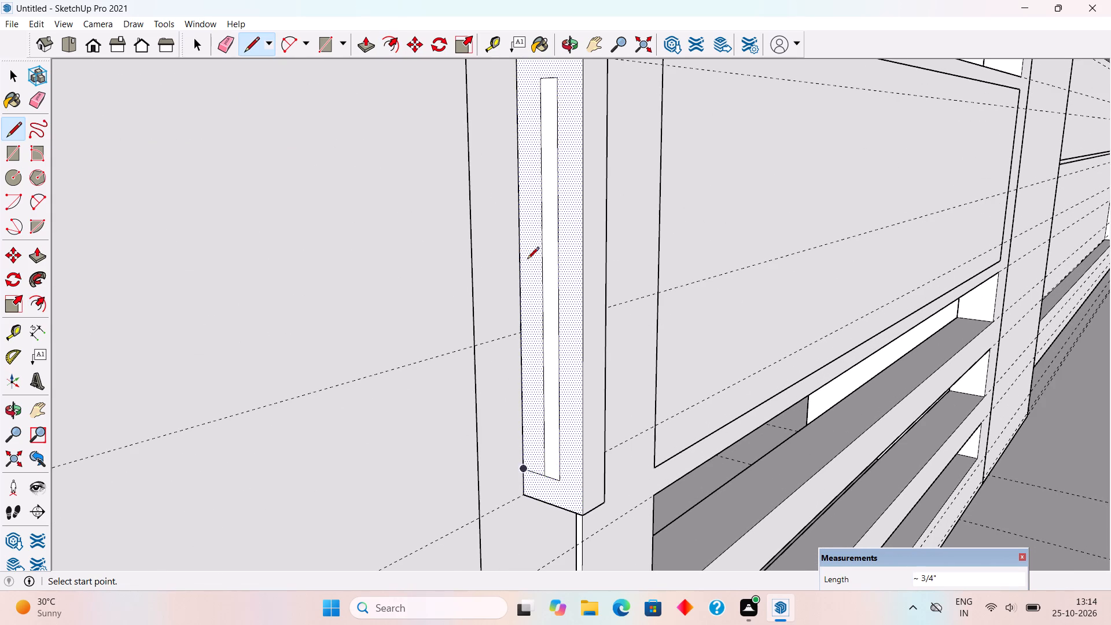
pyautogui.click(543, 79)
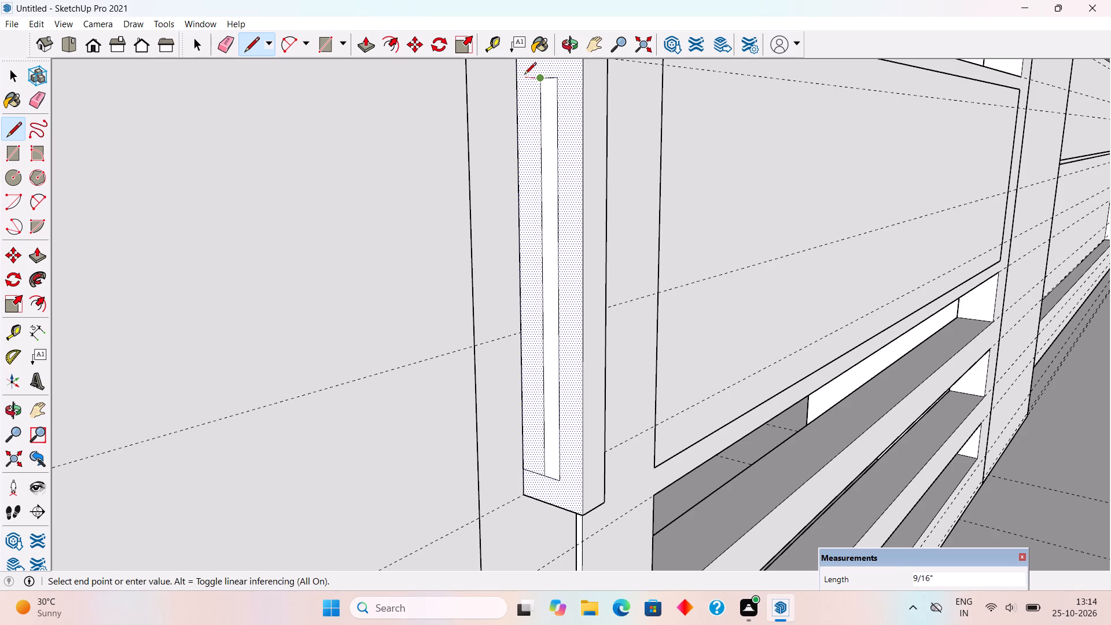
pyautogui.click(515, 78)
pyautogui.press('space')
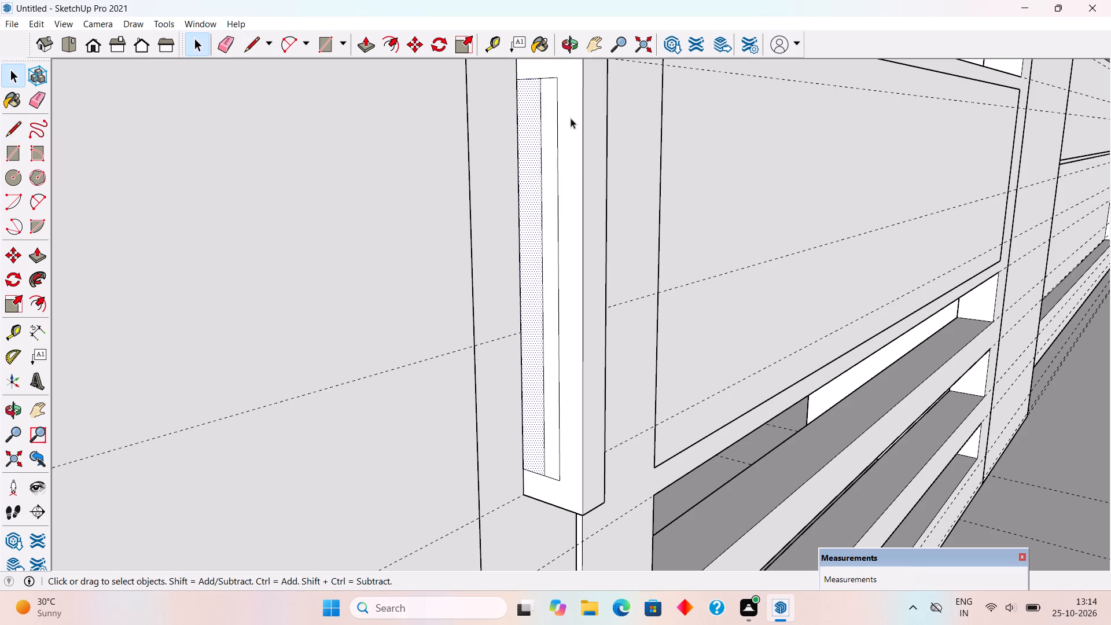
pyautogui.click(543, 222)
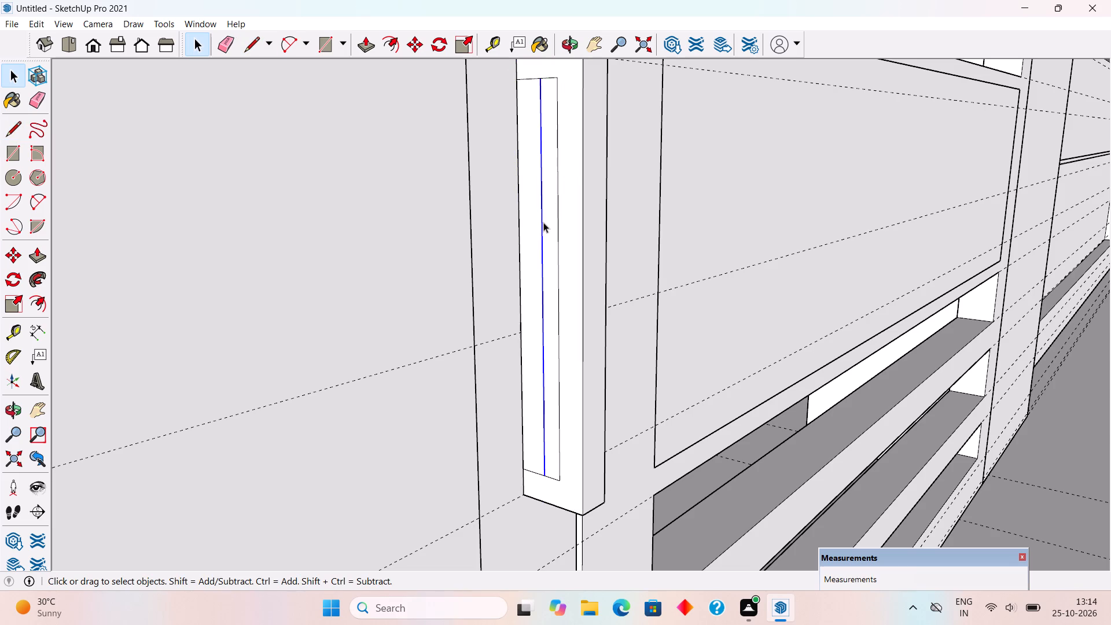
pyautogui.press('Delete')
# Push the inset face on the handle's side through its full 15/16" thickness to open the grip gap.
pyautogui.click(545, 221)
pyautogui.press('p')
pyautogui.click(545, 221)
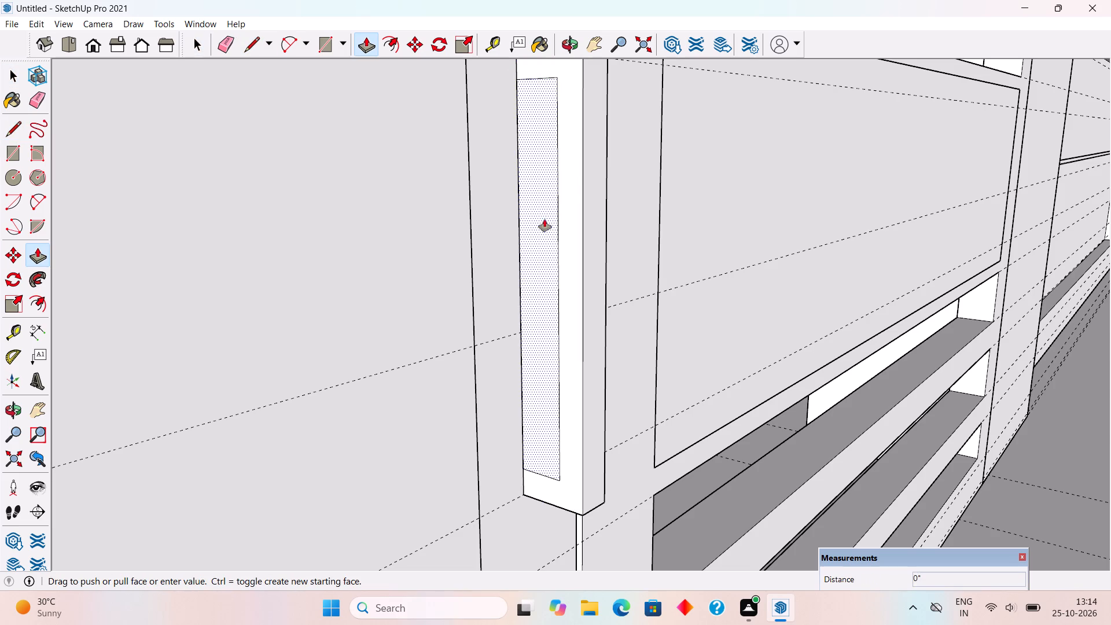
pyautogui.click(574, 166)
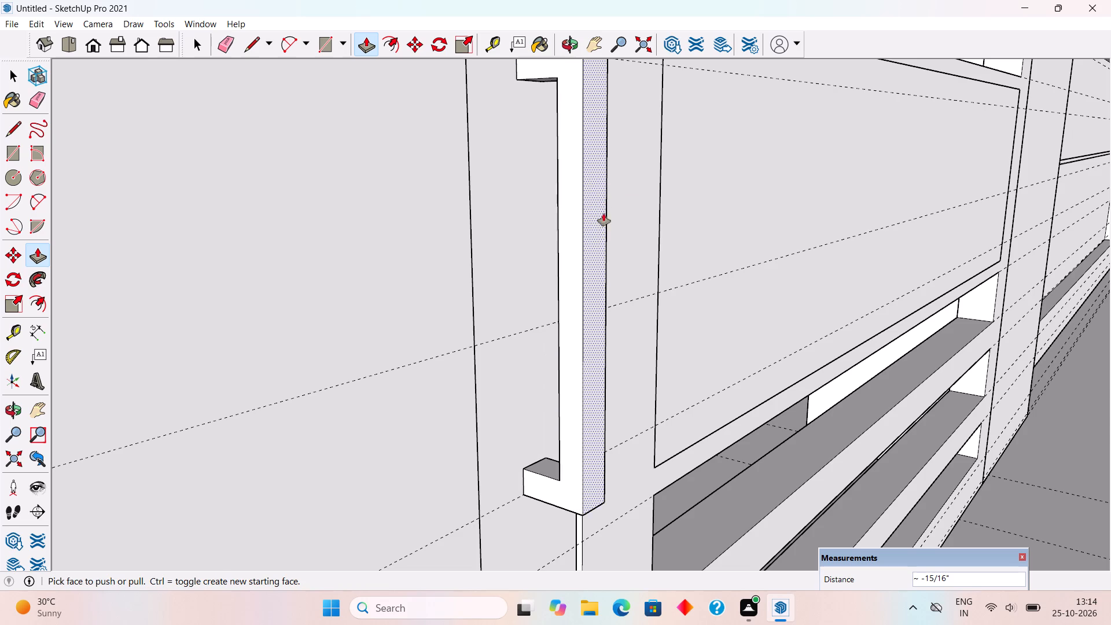
# Extend the handle's bottom and top end faces outward by 5/8" each.
pyautogui.moveTo(555, 210); pyautogui.dragTo(523, 84, button='middle')
pyautogui.scroll(-3, 519, 72)
pyautogui.scroll(-4, 557, 356)
pyautogui.moveTo(563, 374); pyautogui.dragTo(559, 341, button='middle')
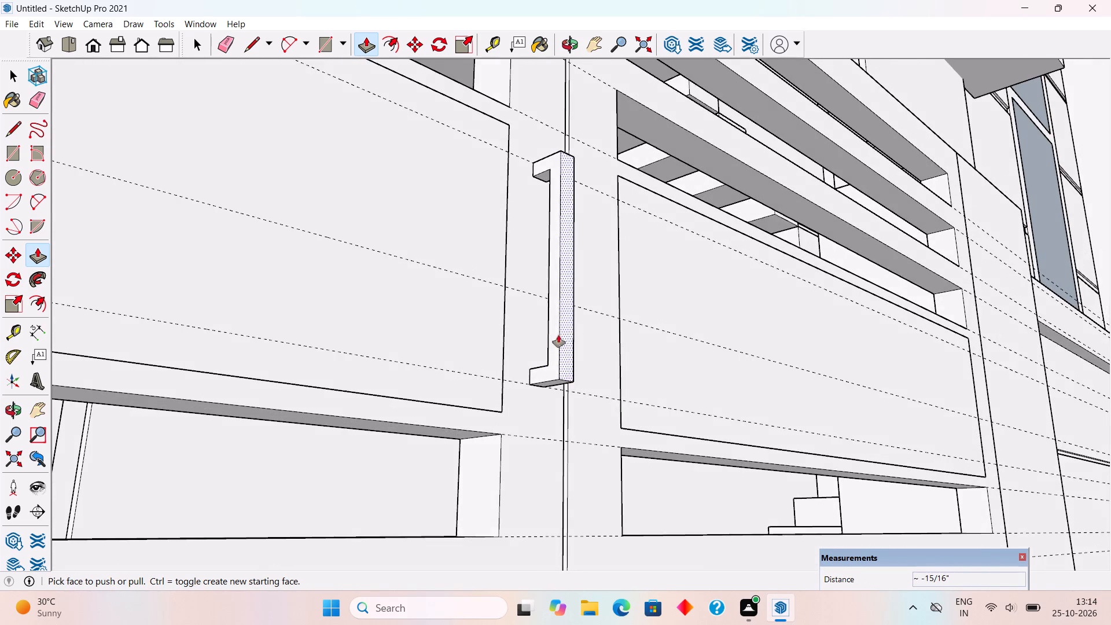
pyautogui.click(553, 383)
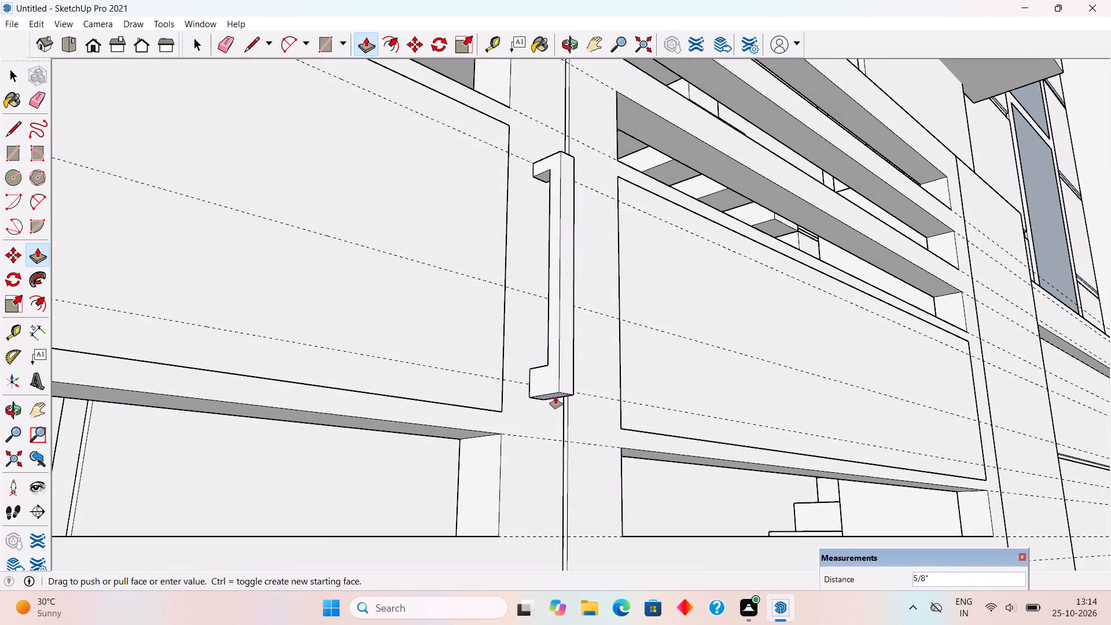
pyautogui.click(555, 398)
pyautogui.moveTo(539, 255); pyautogui.dragTo(529, 513, button='middle')
pyautogui.doubleClick(549, 172)
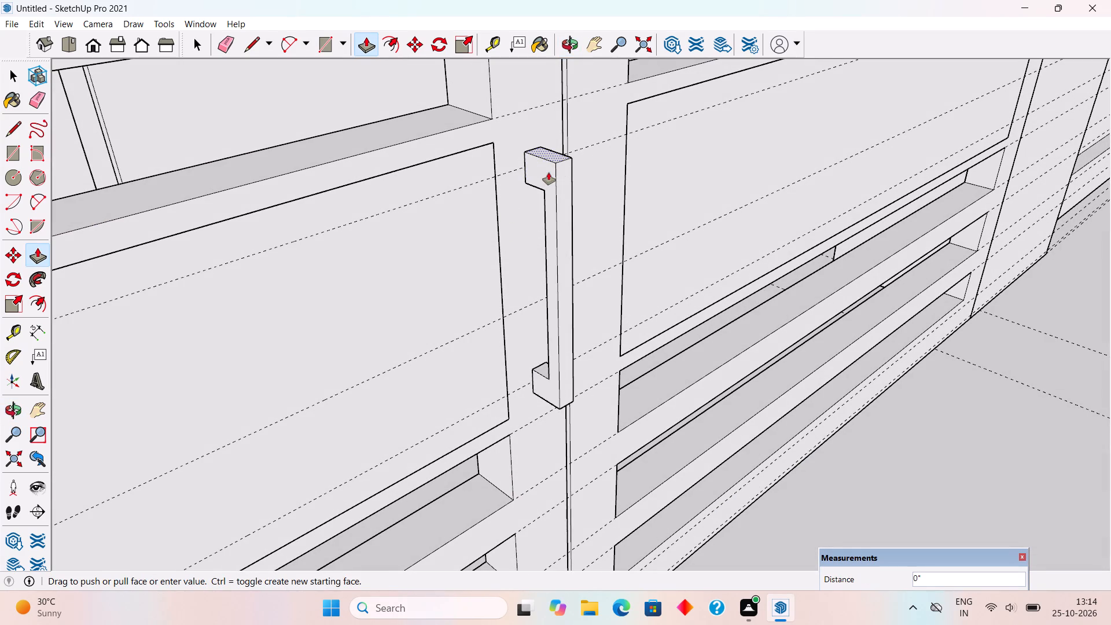
# Make the whole handle a group.
pyautogui.press('space')
pyautogui.tripleClick(566, 183)
pyautogui.rightClick(566, 183)
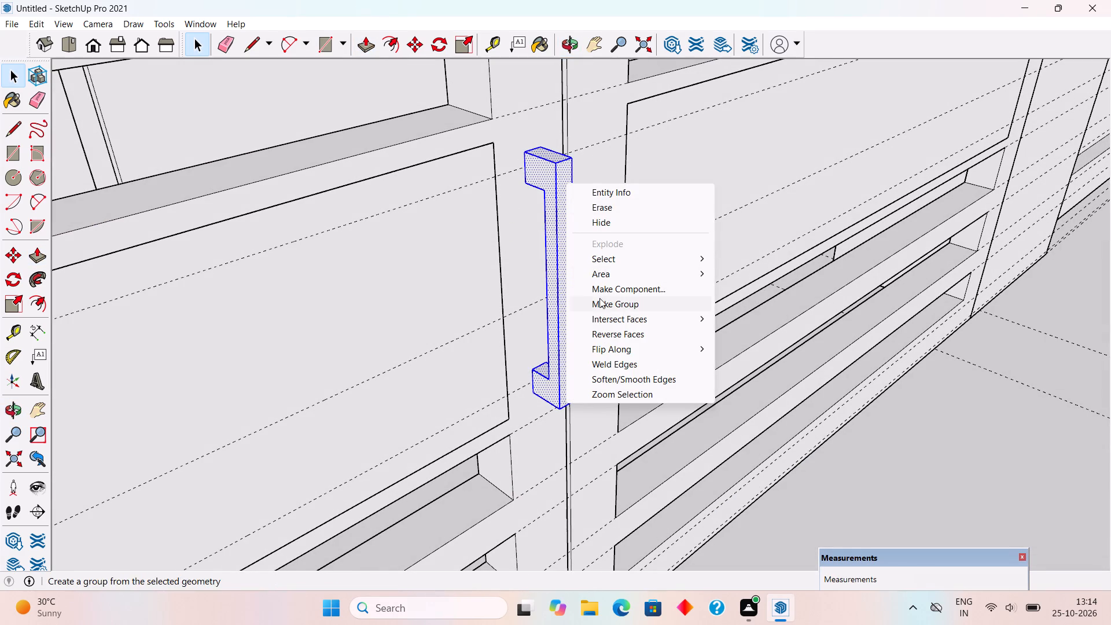
pyautogui.click(599, 298)
# Copy the handle group 4 5/16" horizontally onto the right leaf's meeting stile.
pyautogui.moveTo(584, 329); pyautogui.dragTo(245, 274, button='middle')
pyautogui.scroll(5, 764, 376)
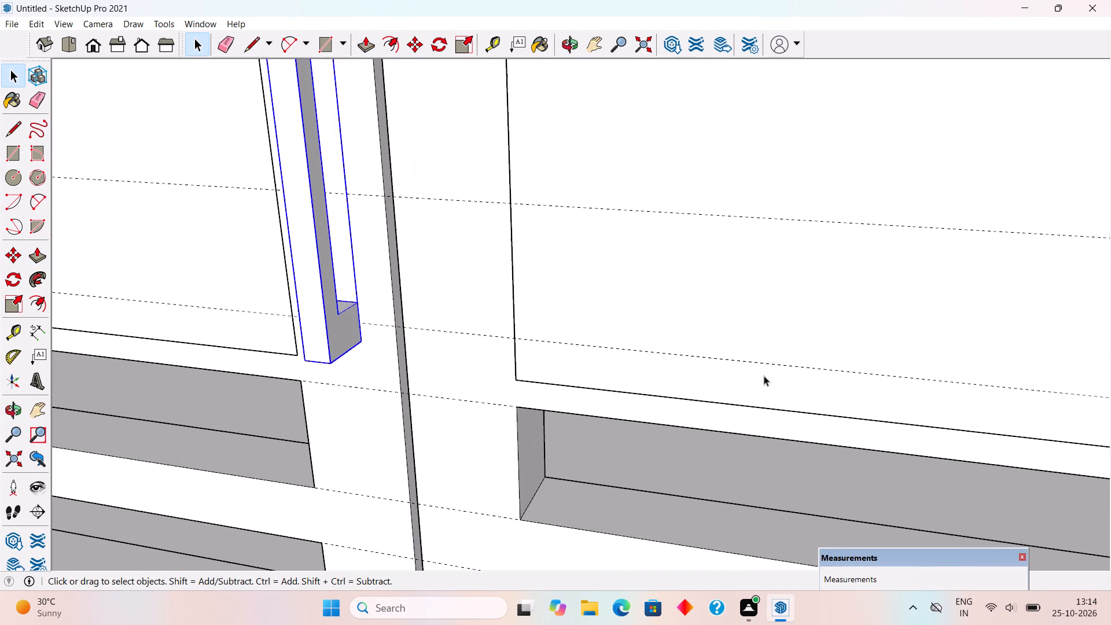
pyautogui.press('m')
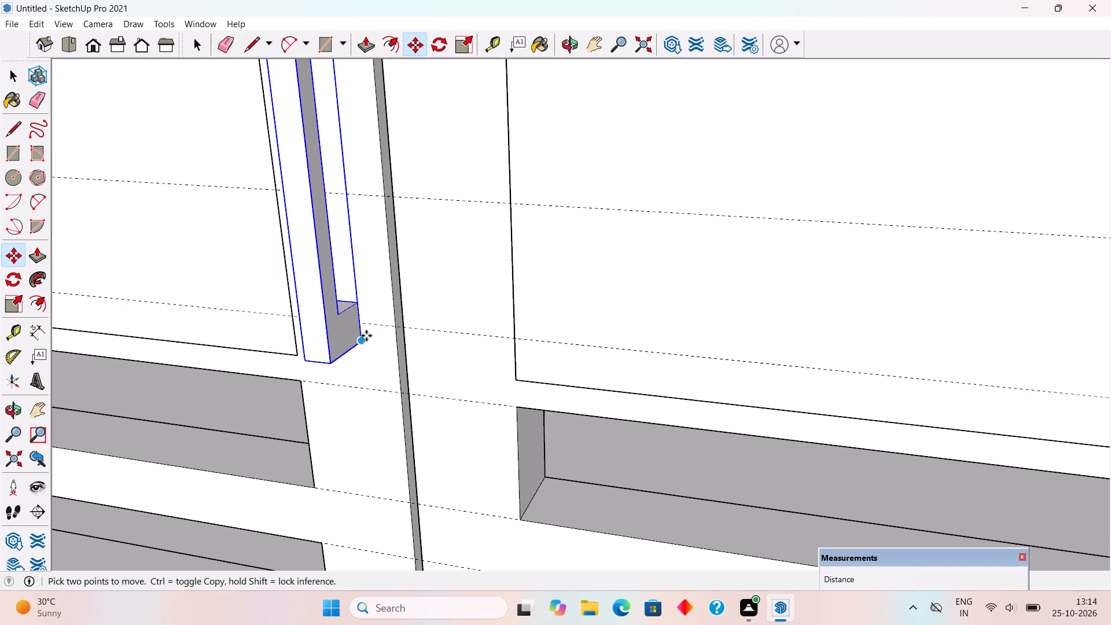
pyautogui.click(367, 339)
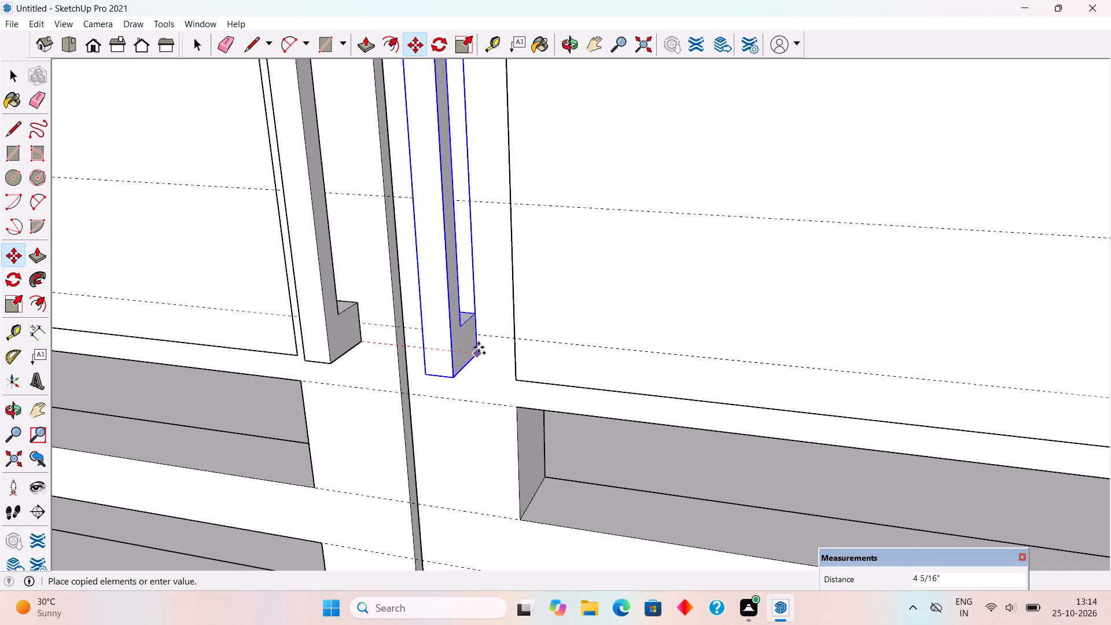
pyautogui.click(483, 350)
# Move the copied handle about 3/8" back toward the gap between the gate leaves and deselect it.
pyautogui.moveTo(425, 404); pyautogui.dragTo(591, 333, button='middle')
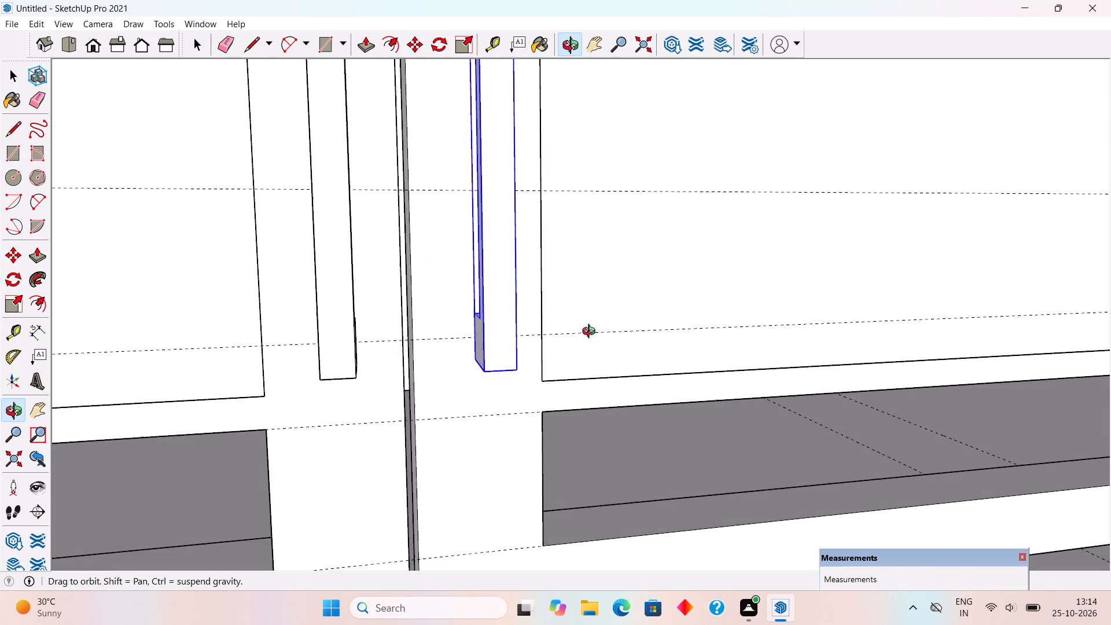
pyautogui.moveTo(591, 333); pyautogui.dragTo(591, 332, button='middle')
pyautogui.scroll(-3, 591, 332)
pyautogui.scroll(5, 470, 347)
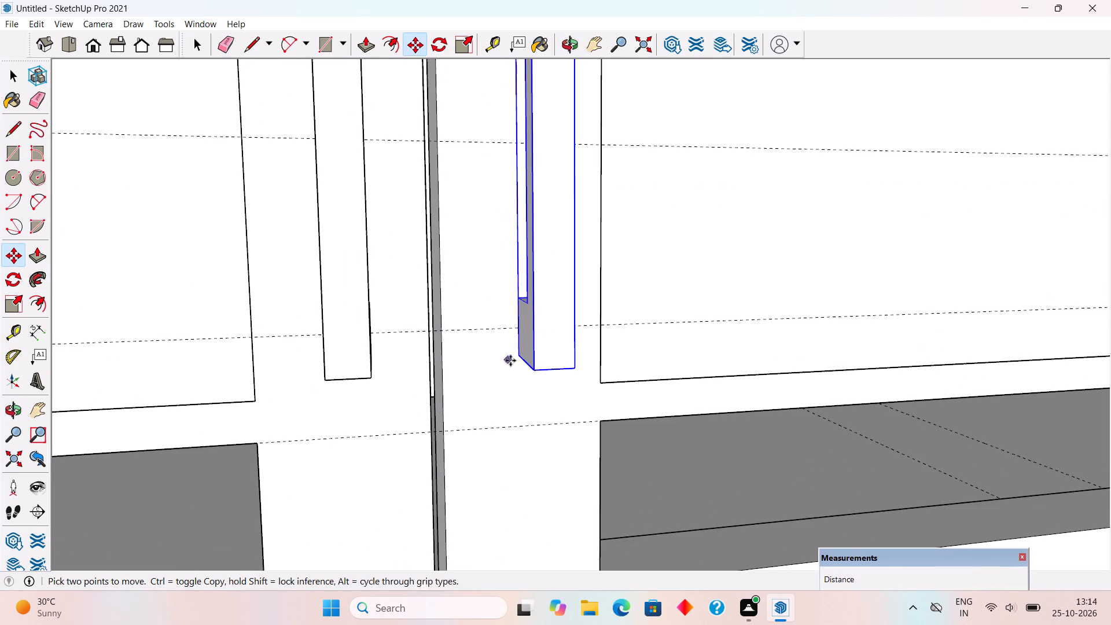
pyautogui.click(516, 359)
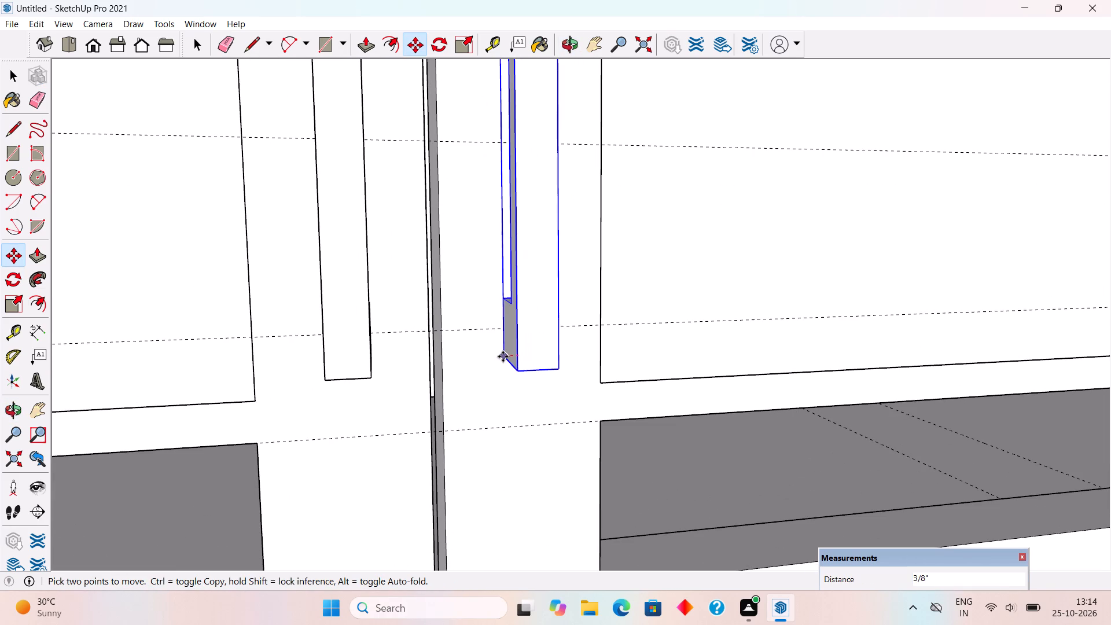
pyautogui.click(501, 356)
pyautogui.scroll(-9, 501, 356)
pyautogui.press('space')
pyautogui.scroll(-8, 503, 354)
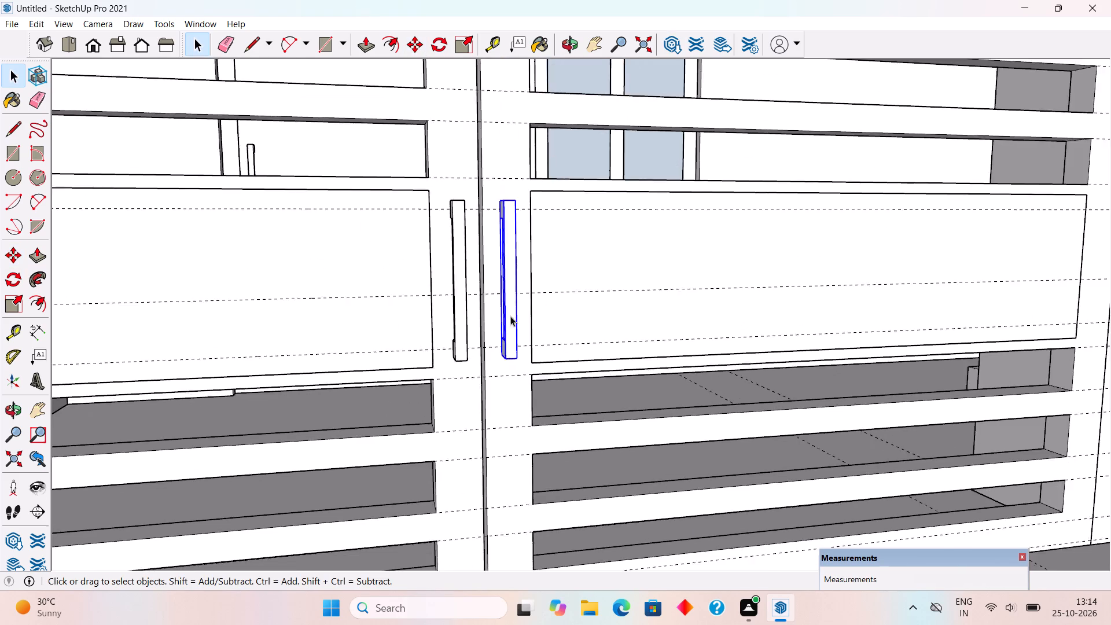
pyautogui.scroll(-15, 510, 316)
pyautogui.click(214, 184)
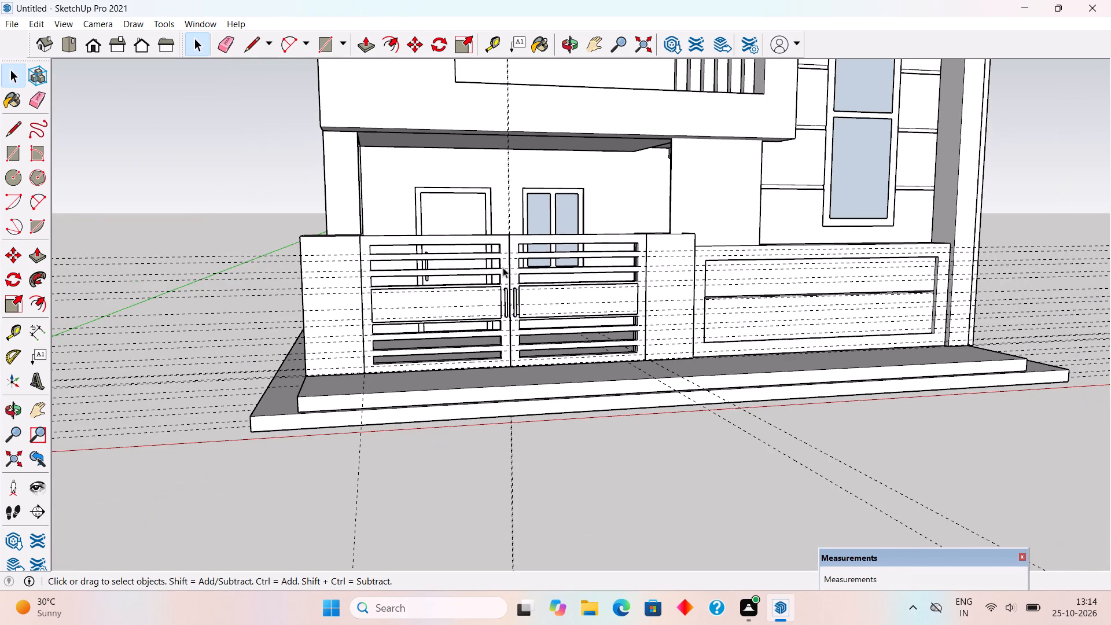
# Delete all construction guides from the model.
pyautogui.scroll(2, 507, 268)
pyautogui.moveTo(521, 266); pyautogui.dragTo(688, 337, button='middle')
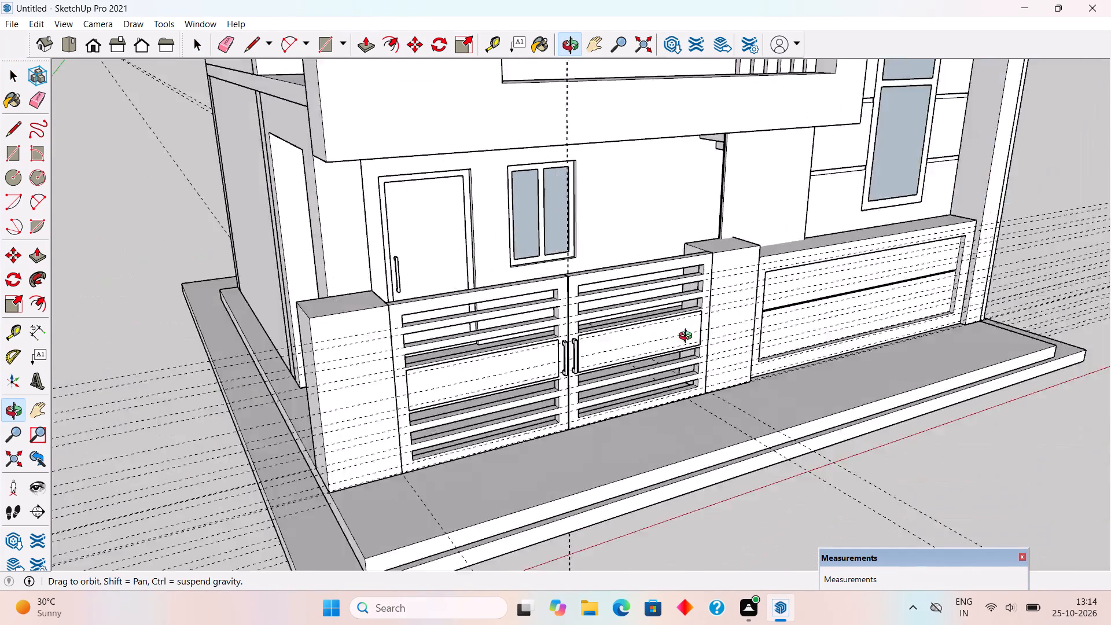
pyautogui.moveTo(688, 337); pyautogui.dragTo(658, 343, button='middle')
pyautogui.scroll(-3, 658, 343)
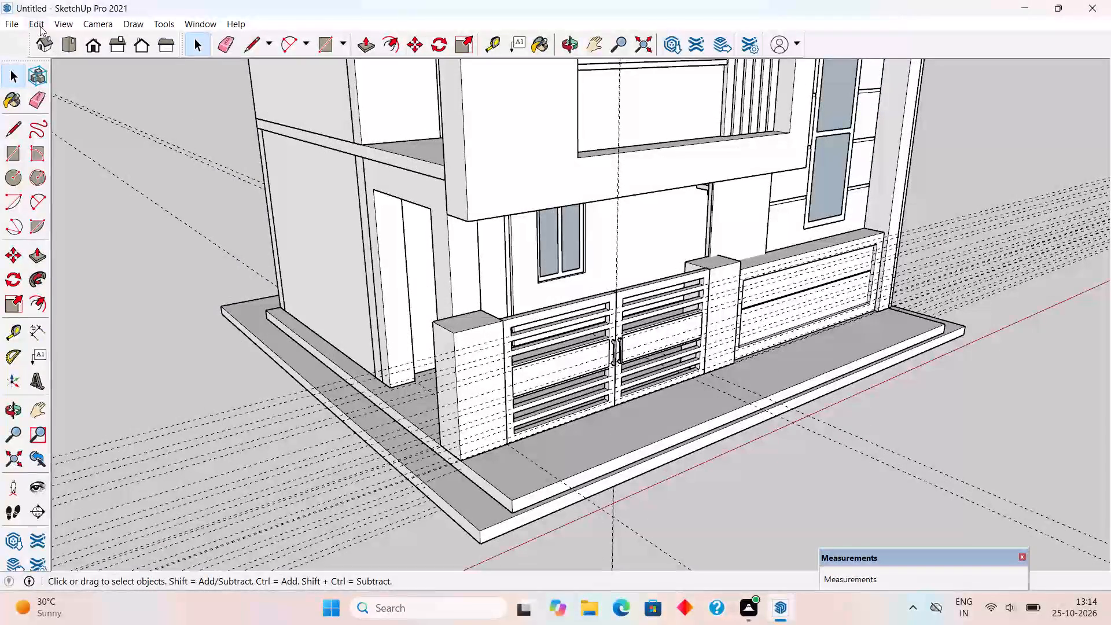
pyautogui.click(40, 26)
pyautogui.click(112, 149)
# Draw a 9 15/16" wide rectangle along the plinth beside the house's left side wall, from the rear corner to the gate pillar.
pyautogui.moveTo(384, 267); pyautogui.dragTo(518, 269, button='middle')
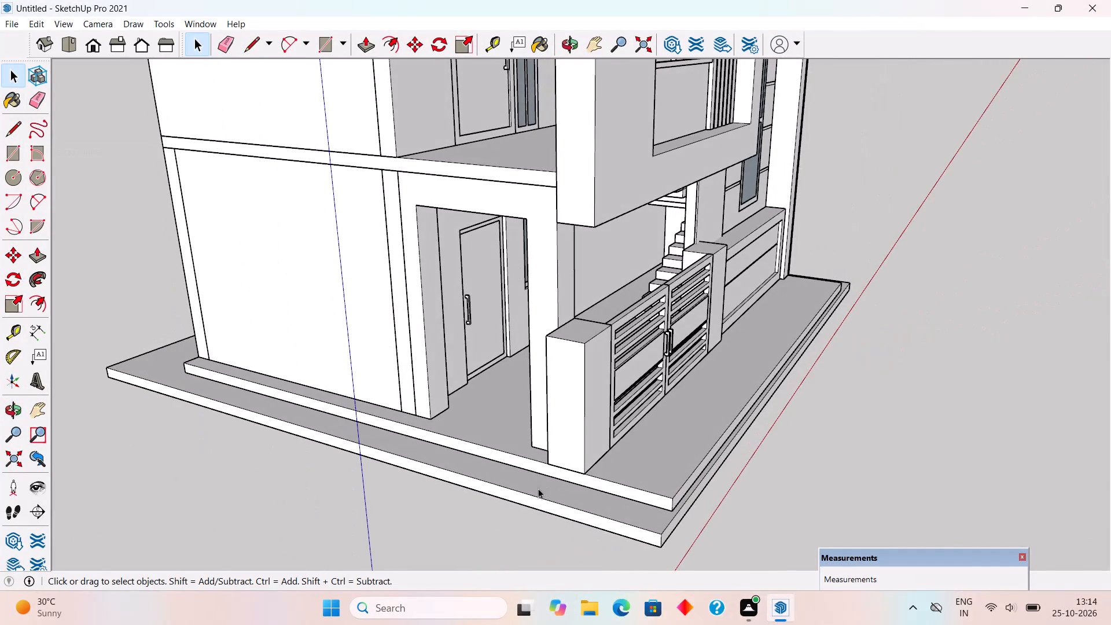
pyautogui.scroll(6, 540, 490)
pyautogui.moveTo(564, 482); pyautogui.dragTo(849, 534, button='middle')
pyautogui.scroll(-3, 587, 401)
pyautogui.moveTo(586, 402); pyautogui.dragTo(615, 444, button='middle')
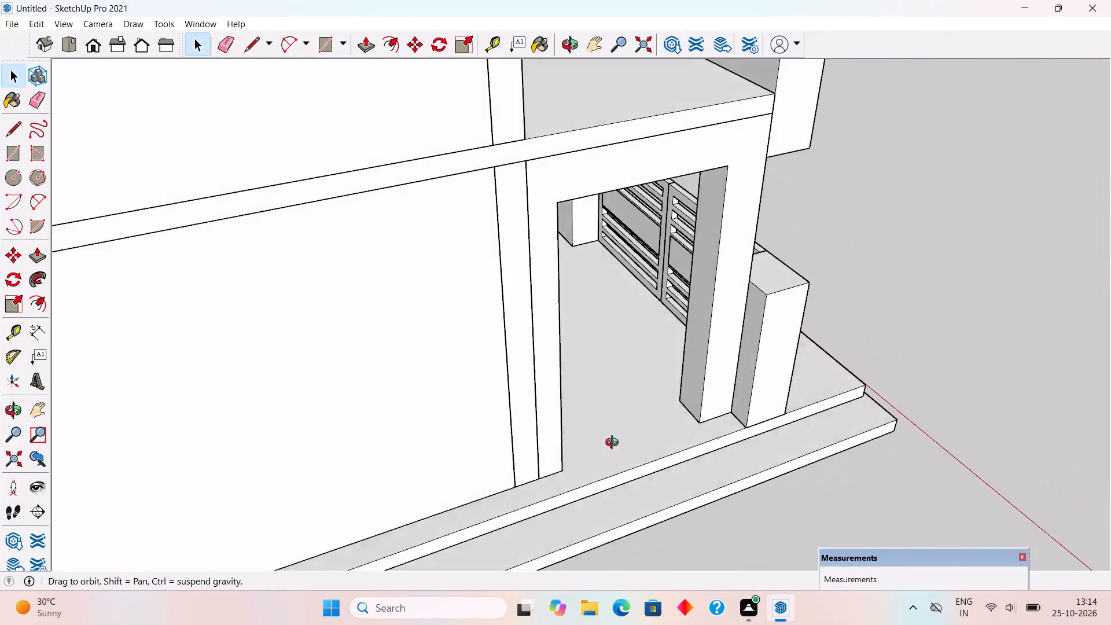
pyautogui.moveTo(615, 444); pyautogui.dragTo(644, 417, button='middle')
pyautogui.scroll(-5, 643, 421)
pyautogui.moveTo(608, 457); pyautogui.dragTo(593, 477, button='middle')
pyautogui.scroll(2, 563, 505)
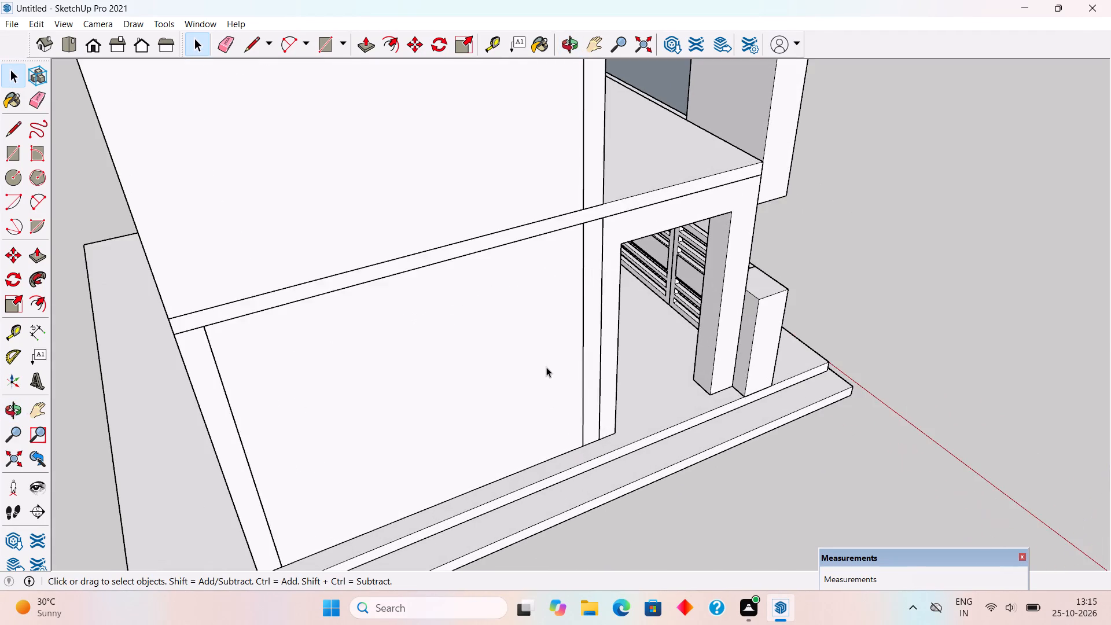
pyautogui.scroll(-3, 546, 366)
pyautogui.scroll(7, 373, 512)
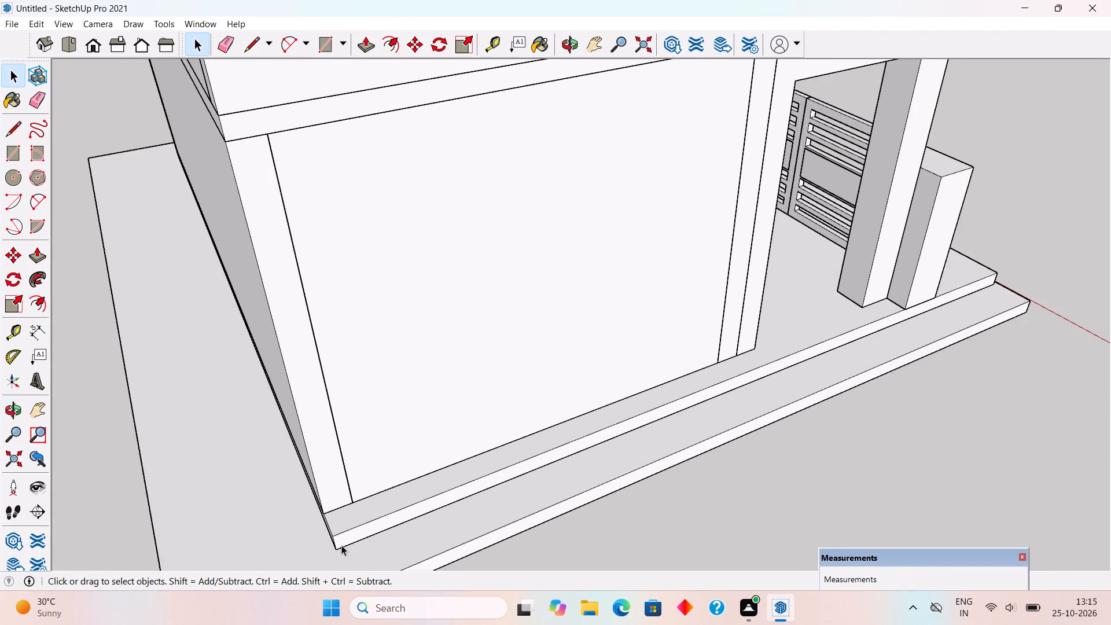
pyautogui.press('r')
pyautogui.click(321, 505)
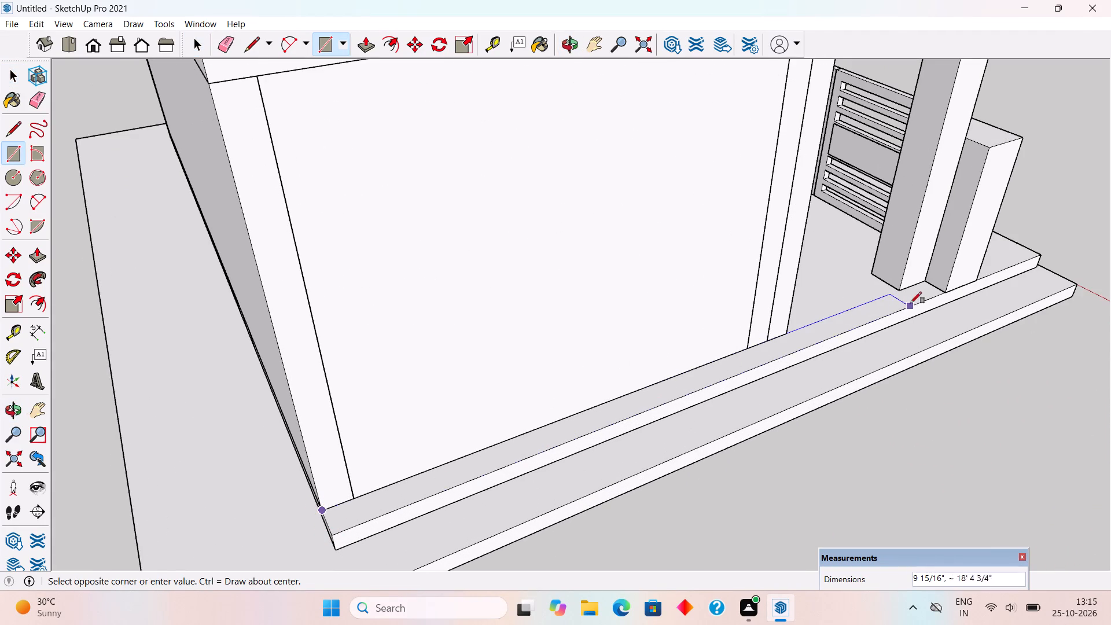
pyautogui.click(946, 296)
# Pull the side strip up 4' 6 13/16" as a boundary wall and make it a group.
pyautogui.press('p')
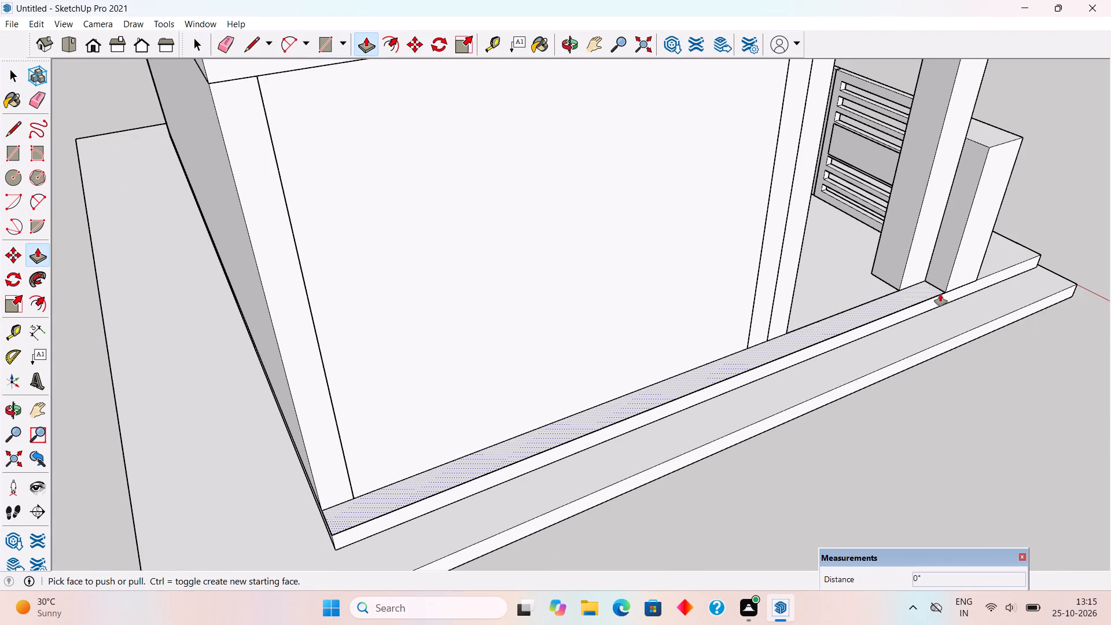
pyautogui.click(940, 294)
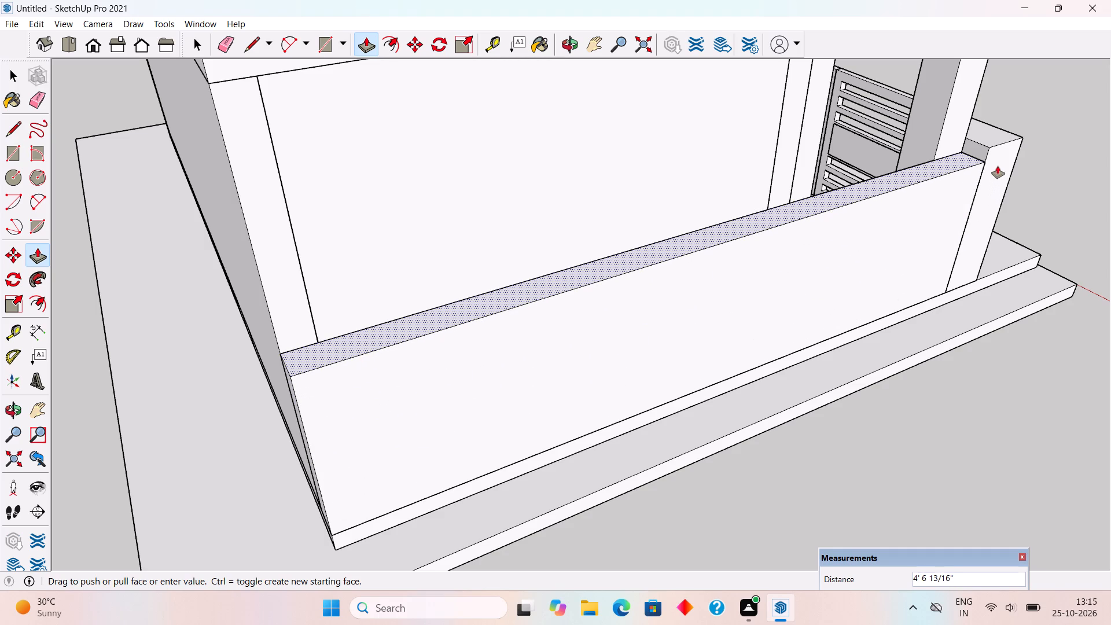
pyautogui.click(998, 166)
pyautogui.press('space')
pyautogui.tripleClick(953, 201)
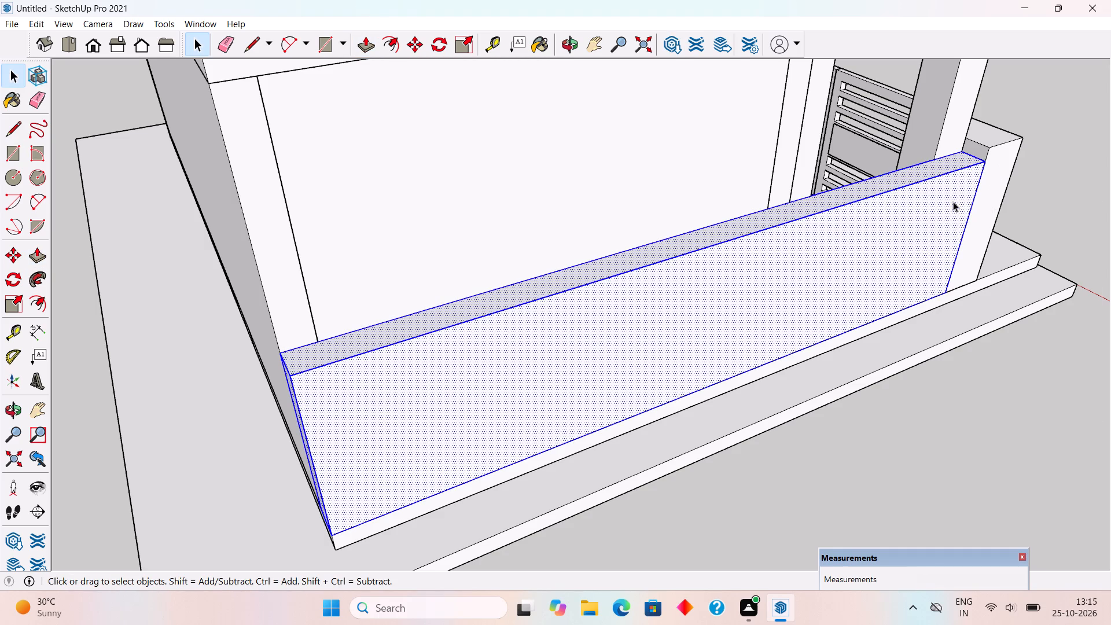
pyautogui.rightClick(953, 201)
pyautogui.click(986, 325)
# Examine the whole house from the rear, the right side and the front.
pyautogui.scroll(-10, 976, 289)
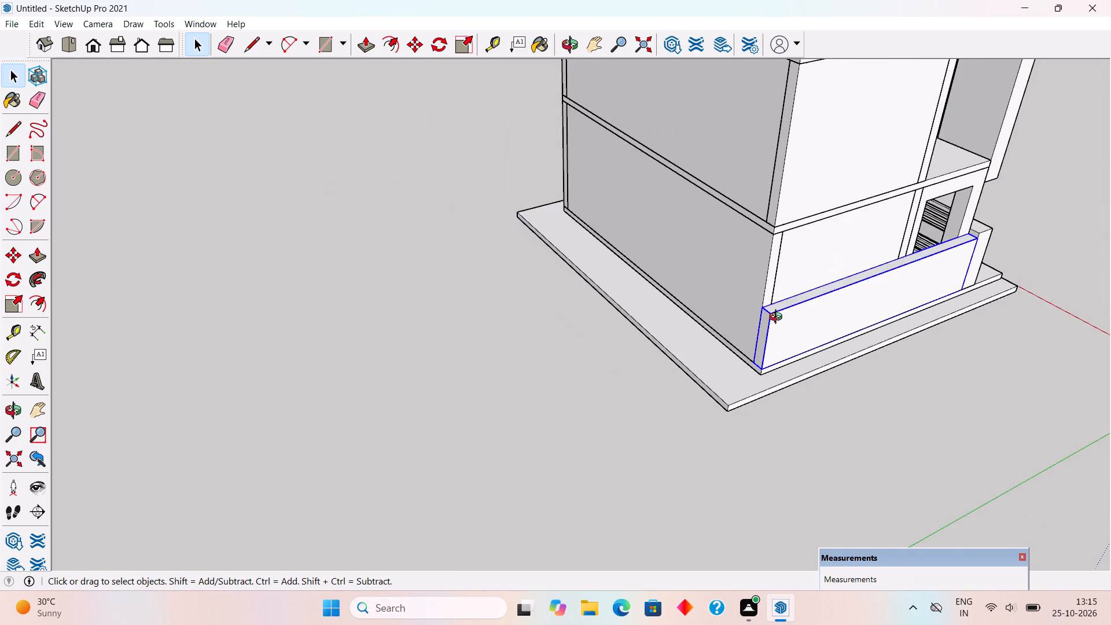
pyautogui.moveTo(778, 318); pyautogui.dragTo(1056, 380, button='middle')
pyautogui.moveTo(641, 323); pyautogui.dragTo(1094, 329, button='middle')
pyautogui.moveTo(602, 369); pyautogui.dragTo(936, 328, button='middle')
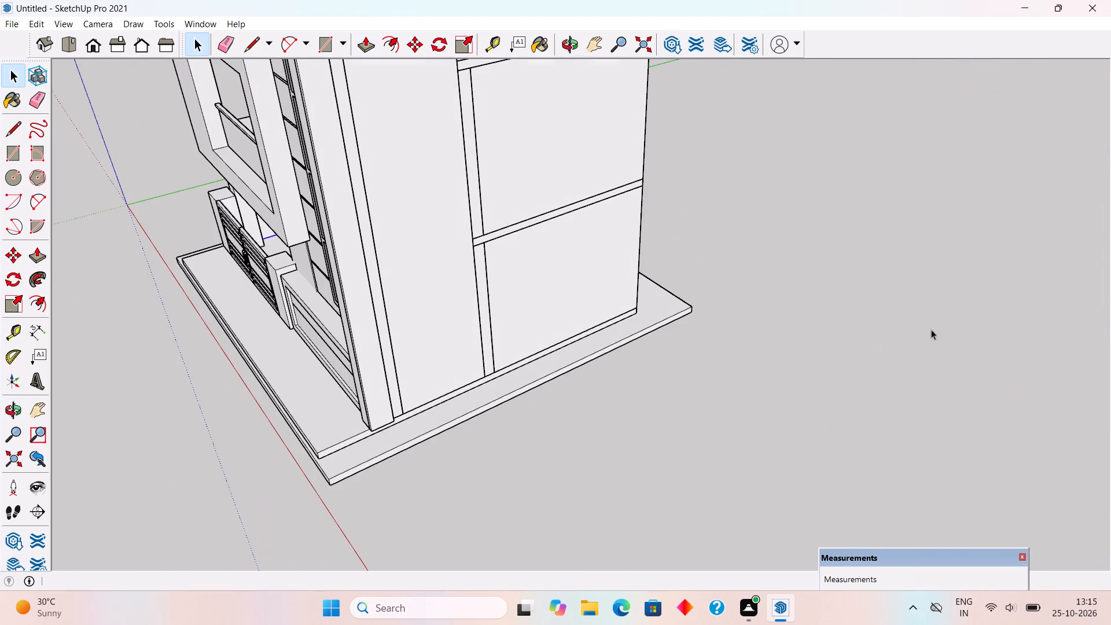
pyautogui.moveTo(519, 351); pyautogui.dragTo(687, 325, button='middle')
pyautogui.scroll(-3, 679, 328)
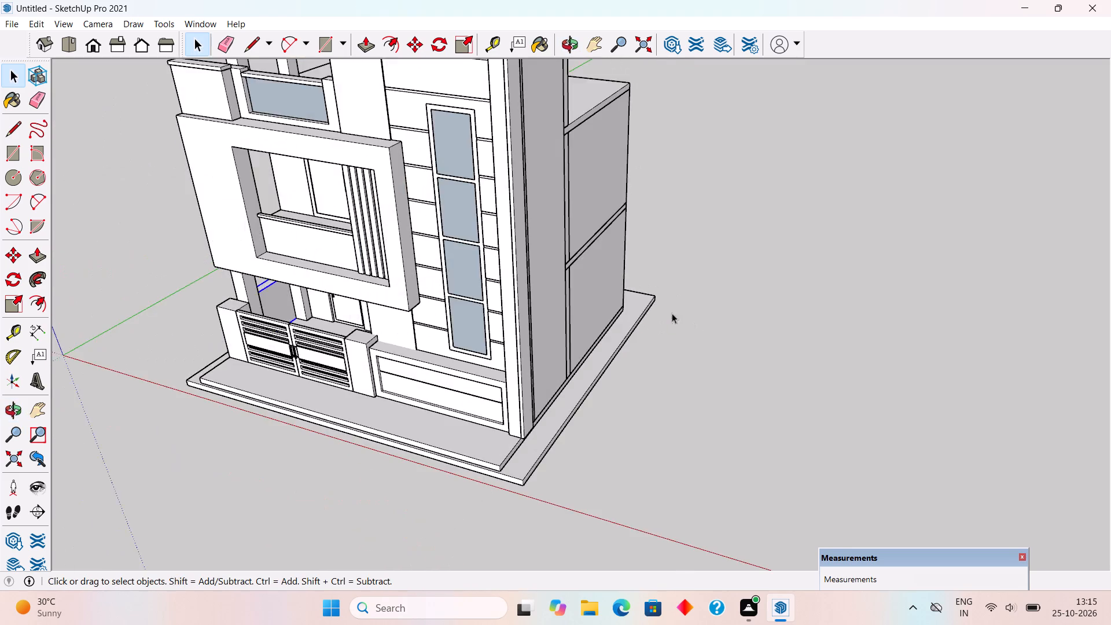
pyautogui.scroll(-5, 635, 299)
pyautogui.moveTo(478, 370); pyautogui.dragTo(667, 266, button='middle')
pyautogui.click(697, 262)
pyautogui.scroll(5, 543, 375)
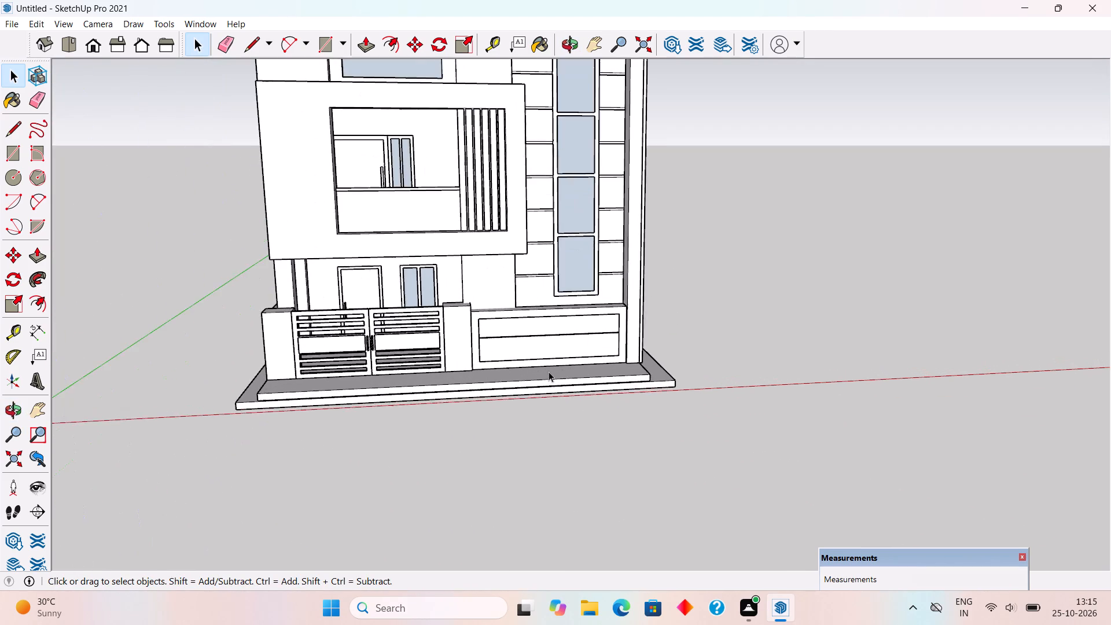
pyautogui.scroll(-5, 549, 369)
pyautogui.moveTo(546, 362); pyautogui.dragTo(538, 295, button='middle')
pyautogui.scroll(2, 565, 197)
pyautogui.moveTo(566, 166); pyautogui.dragTo(476, 193, button='middle')
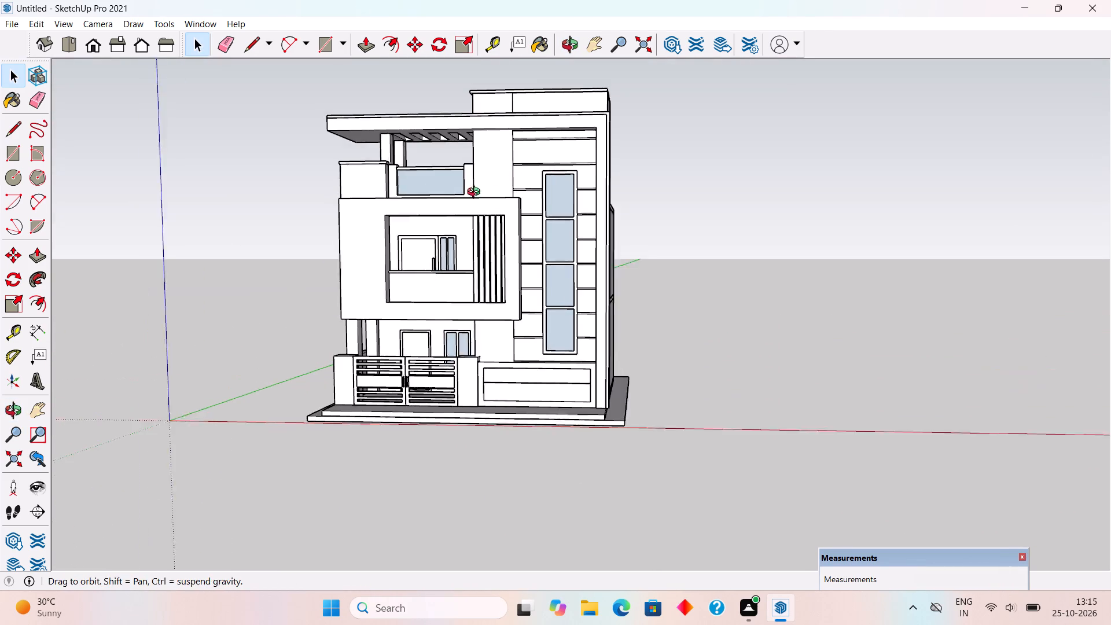
# Examine the front elevation, including the balcony frame with its vertical louvres and the stair window strip.
pyautogui.moveTo(476, 193); pyautogui.dragTo(456, 198, button='middle')
pyautogui.scroll(3, 450, 81)
pyautogui.moveTo(475, 135); pyautogui.dragTo(598, 138, button='middle')
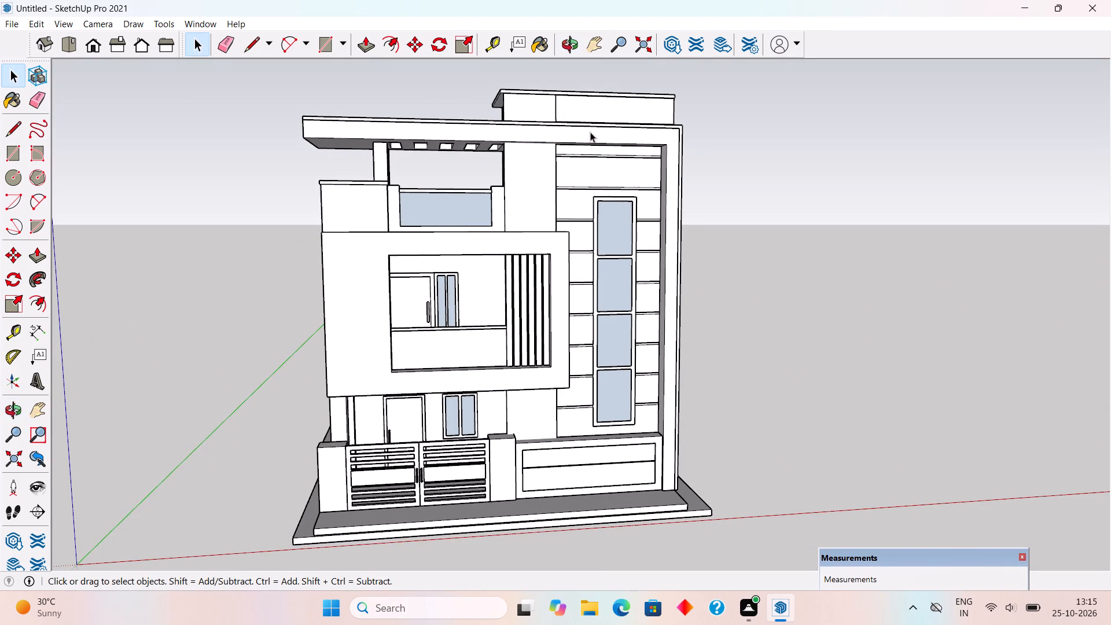
pyautogui.scroll(1, 519, 219)
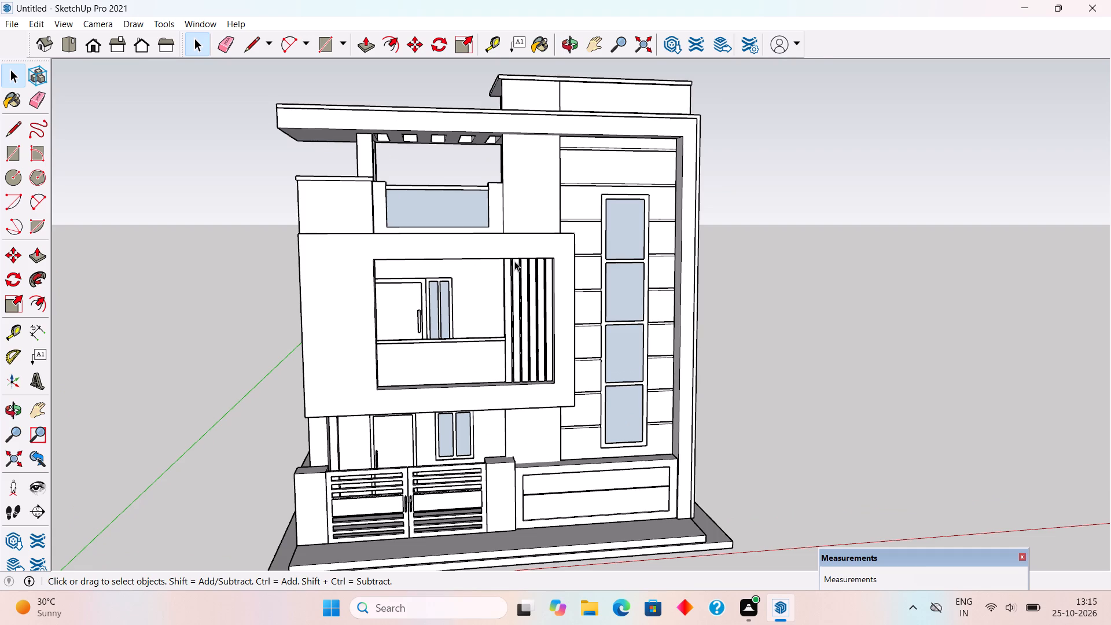
pyautogui.scroll(5, 513, 280)
pyautogui.moveTo(517, 293); pyautogui.dragTo(624, 326, button='middle')
pyautogui.scroll(6, 554, 356)
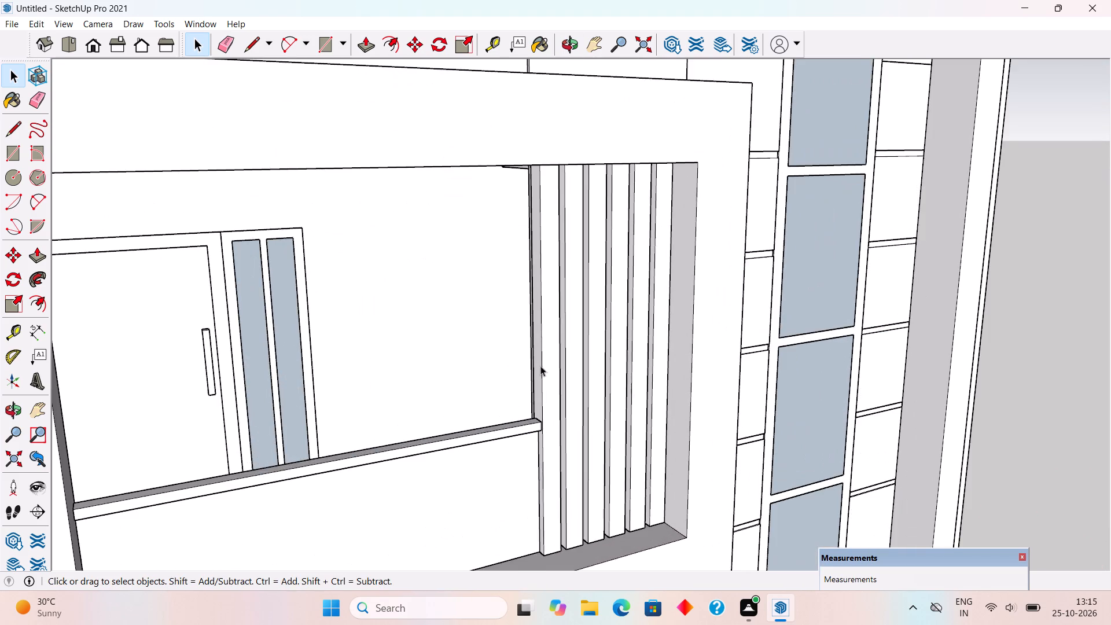
pyautogui.moveTo(540, 366); pyautogui.dragTo(409, 380, button='middle')
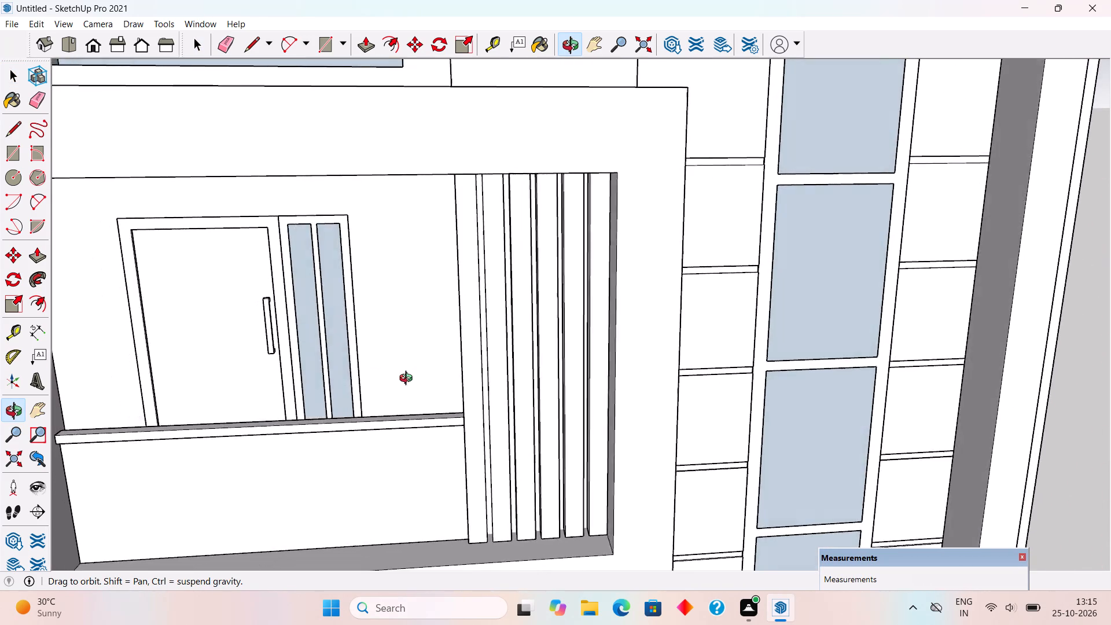
pyautogui.moveTo(409, 380); pyautogui.dragTo(428, 373, button='middle')
pyautogui.scroll(-6, 428, 373)
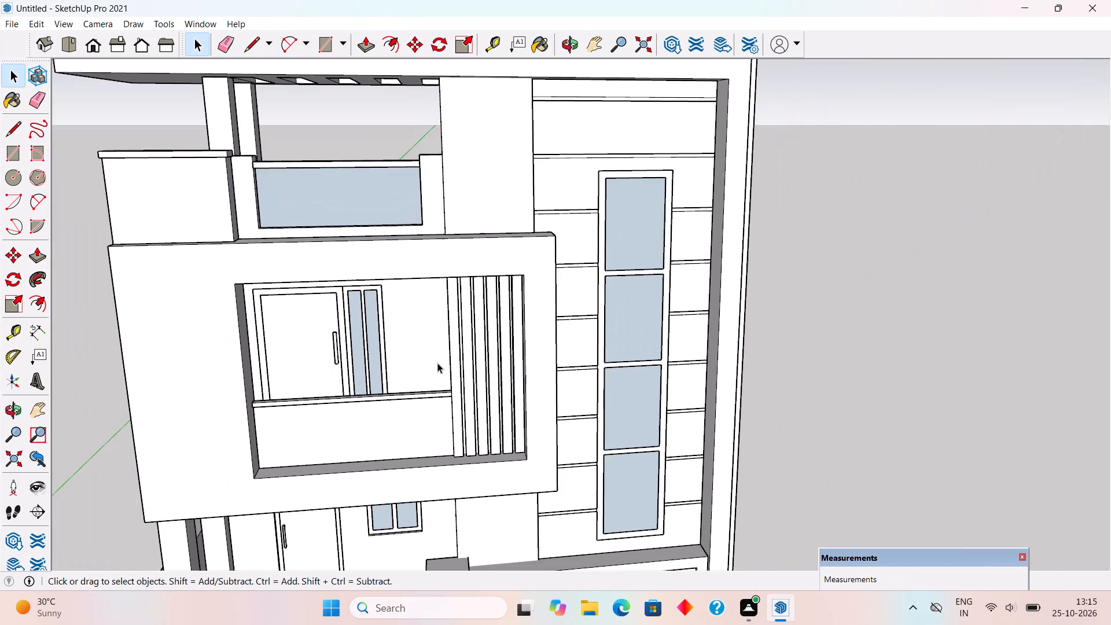
pyautogui.moveTo(435, 345); pyautogui.dragTo(257, 379, button='middle')
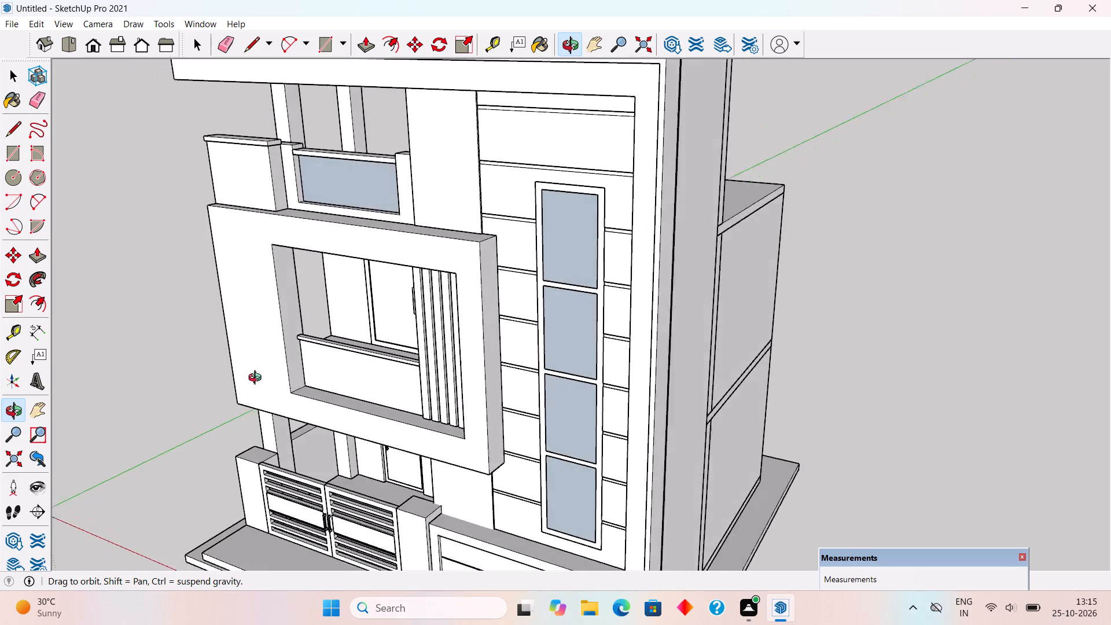
pyautogui.moveTo(257, 379); pyautogui.dragTo(500, 331, button='middle')
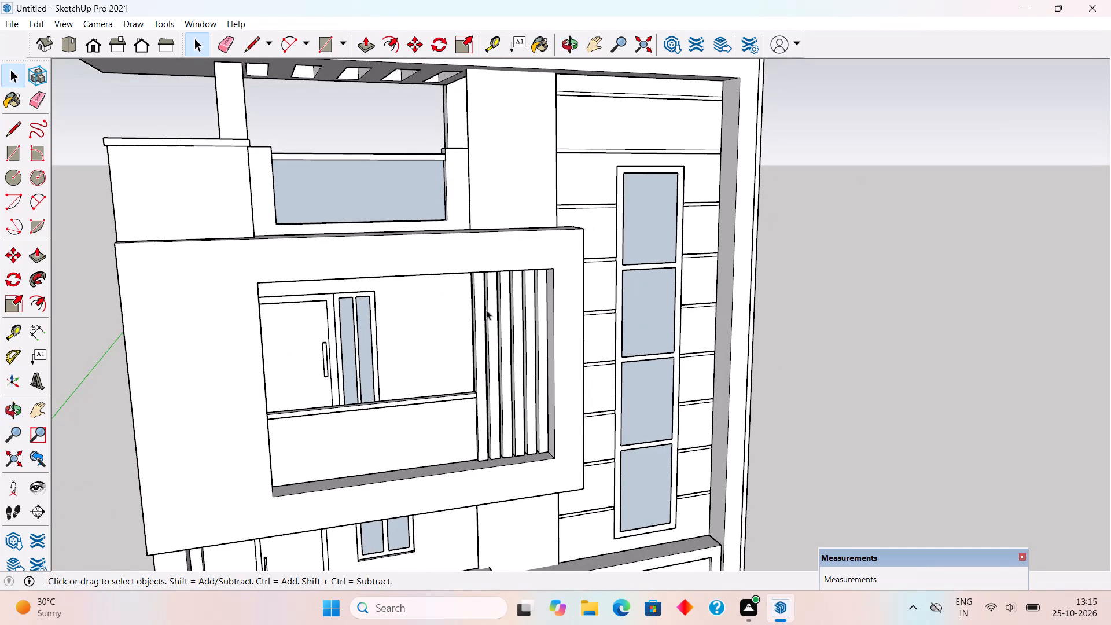
pyautogui.scroll(-4, 486, 310)
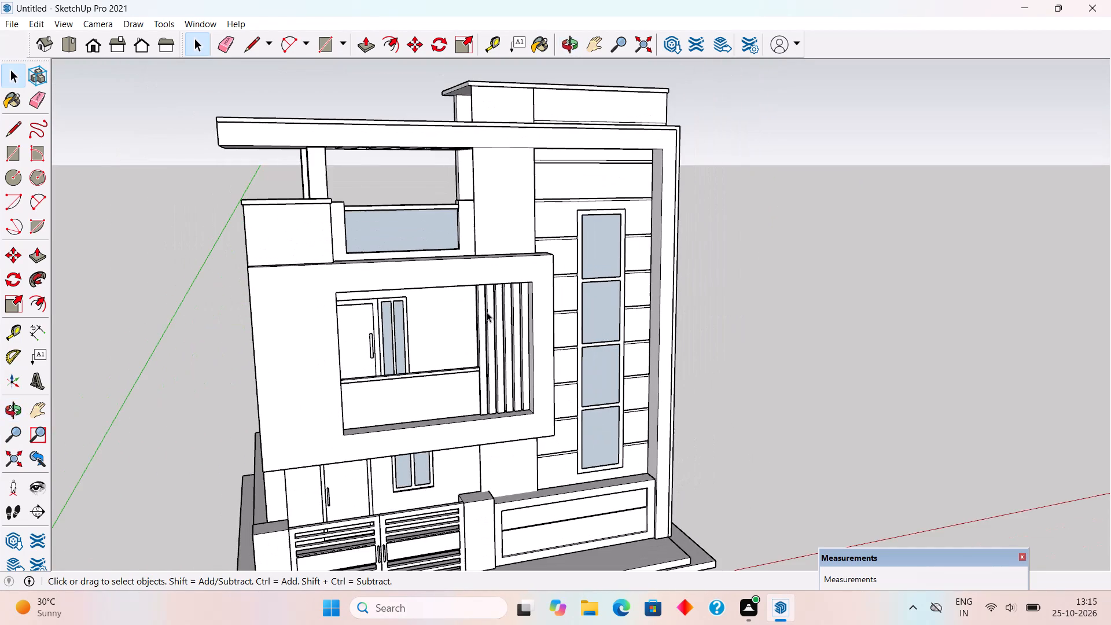
pyautogui.scroll(-3, 487, 312)
pyautogui.moveTo(473, 324); pyautogui.dragTo(462, 292, button='middle')
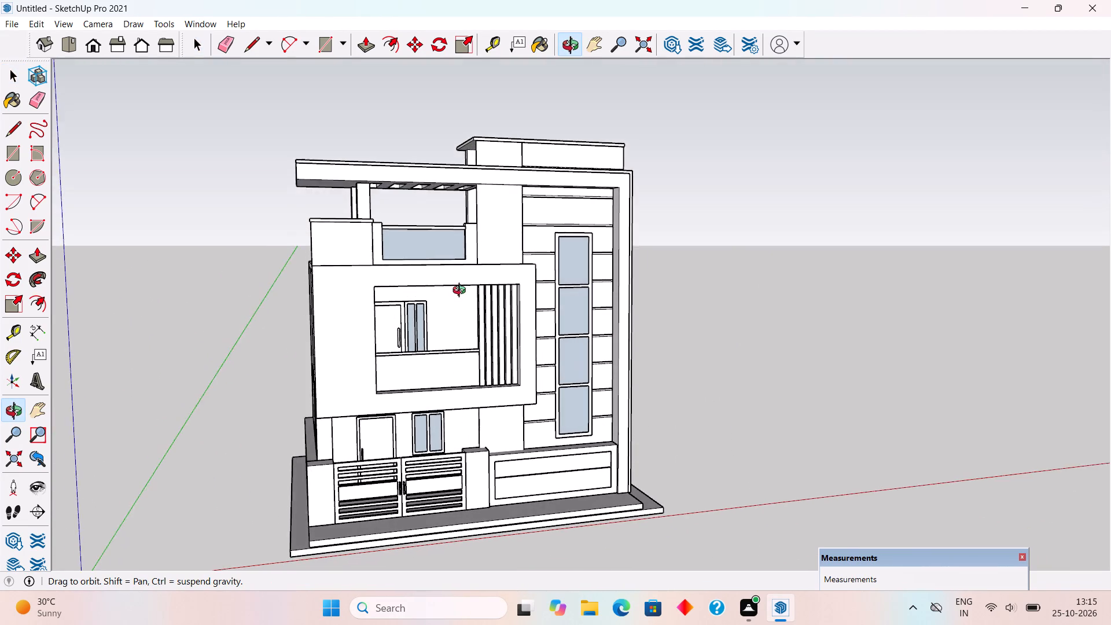
pyautogui.moveTo(462, 292); pyautogui.dragTo(410, 257, button='middle')
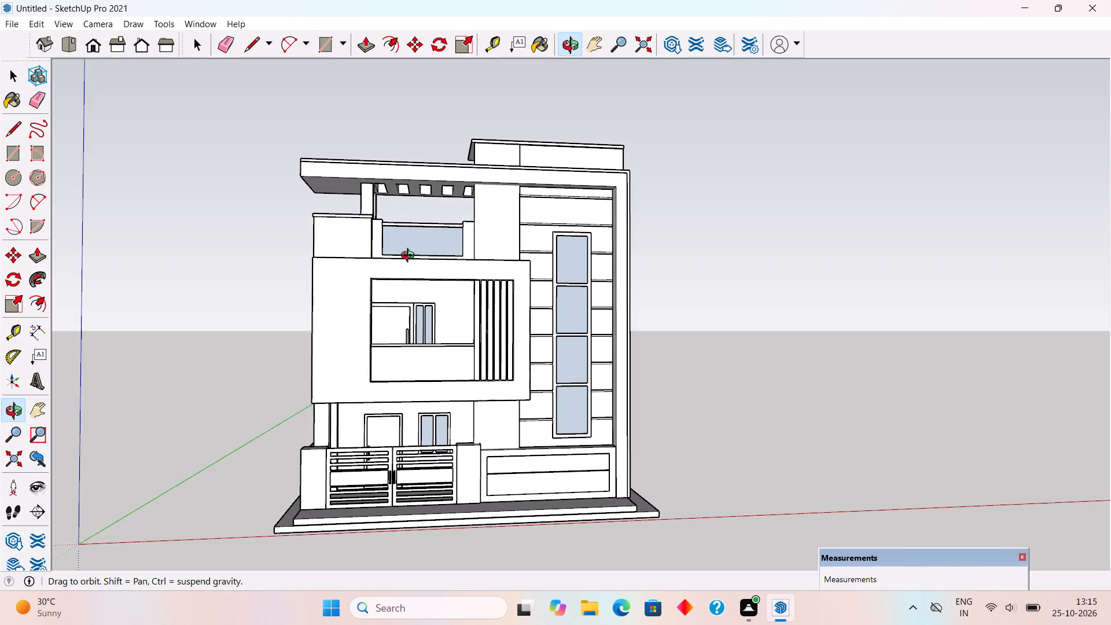
pyautogui.moveTo(410, 257); pyautogui.dragTo(410, 252, button='middle')
pyautogui.moveTo(396, 432); pyautogui.dragTo(455, 424, button='middle')
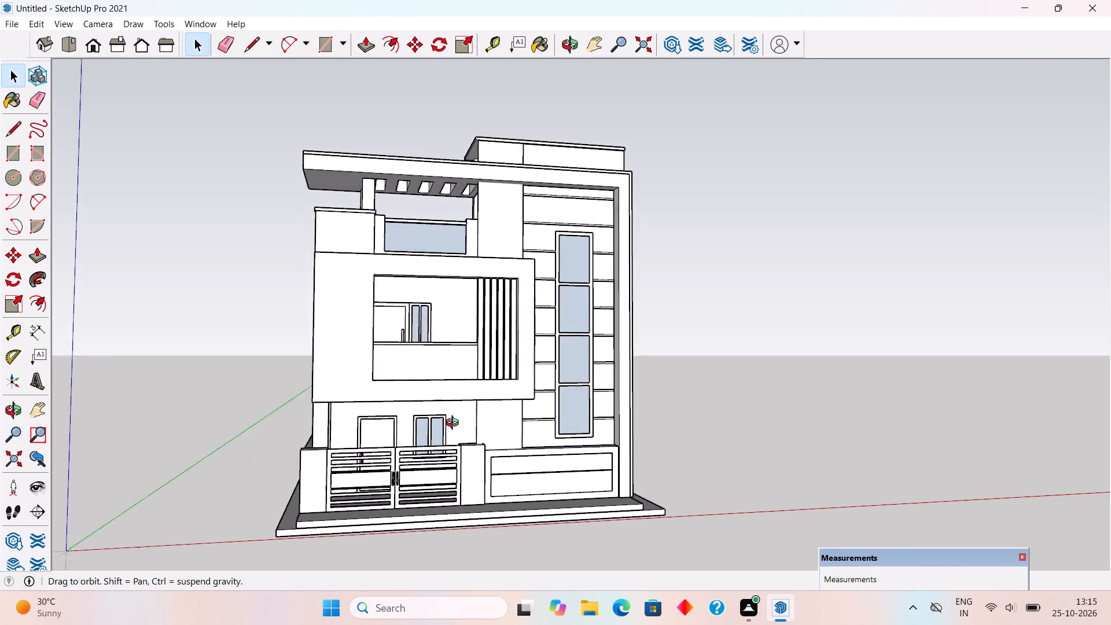
# Push/Pull the upper plinth slab's side face beyond the side boundary wall outward by 2'.
pyautogui.moveTo(455, 424); pyautogui.dragTo(623, 445, button='middle')
pyautogui.scroll(6, 332, 547)
pyautogui.scroll(-4, 492, 280)
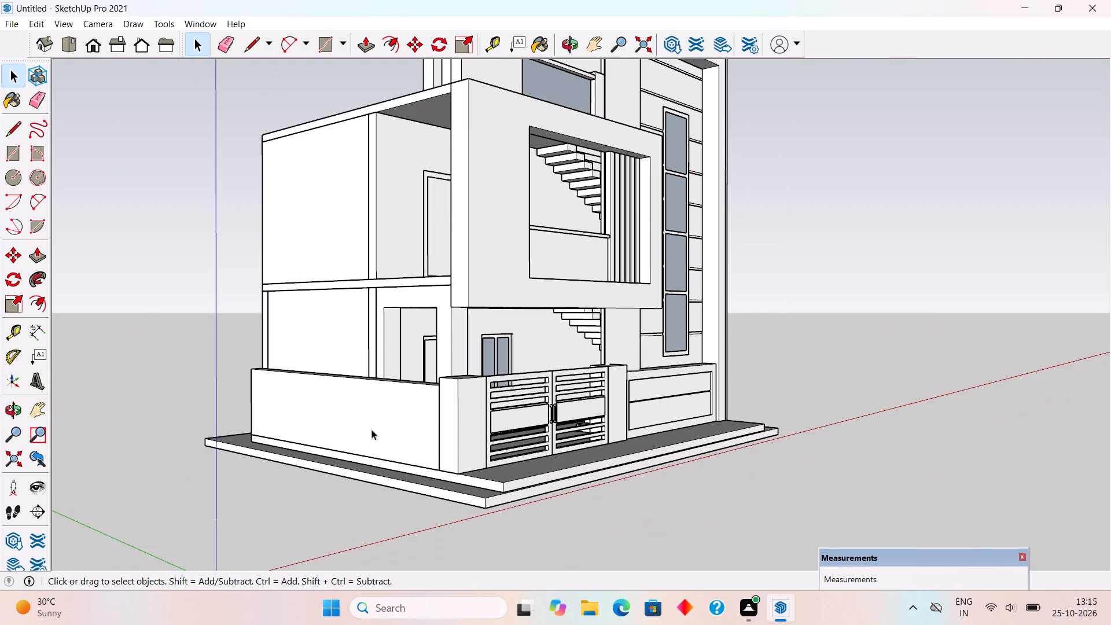
pyautogui.scroll(6, 338, 474)
pyautogui.scroll(5, 395, 470)
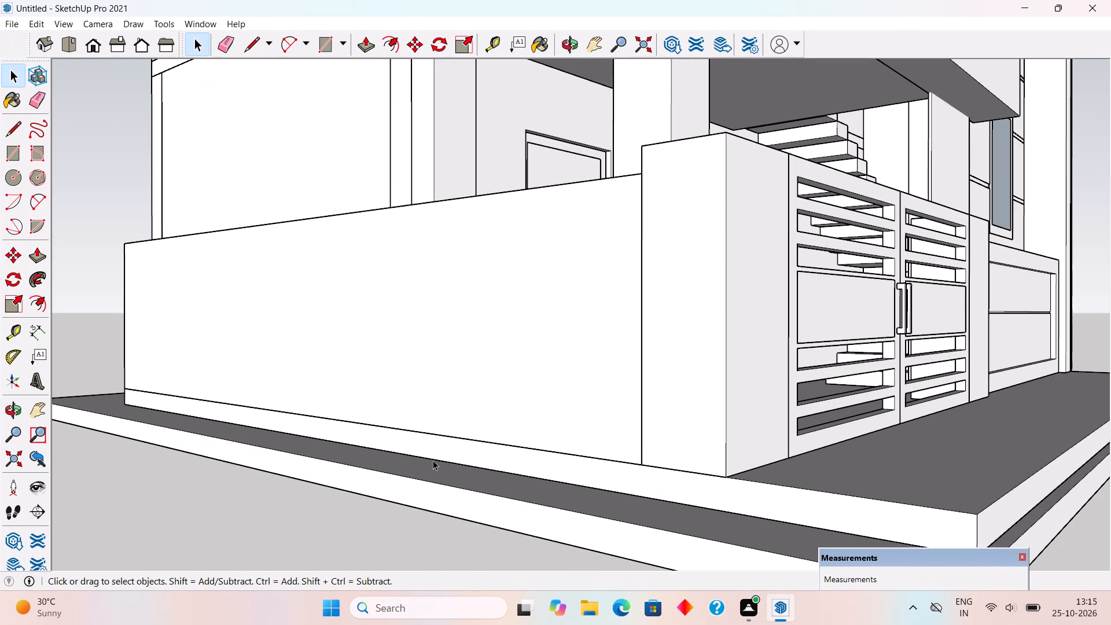
pyautogui.tripleClick(449, 454)
pyautogui.press('p')
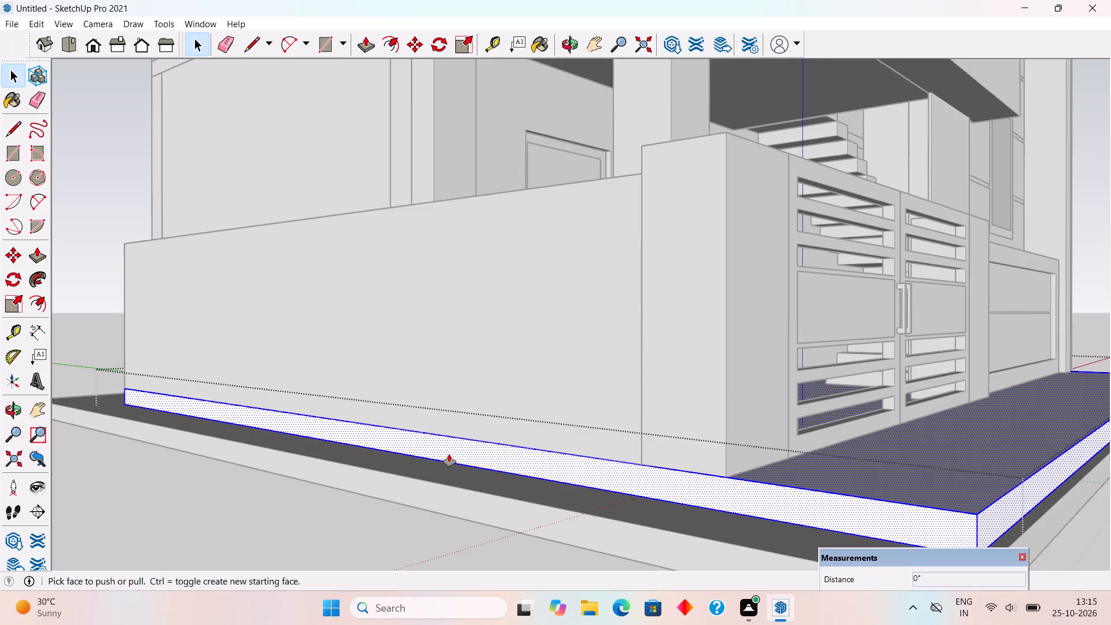
pyautogui.click(449, 454)
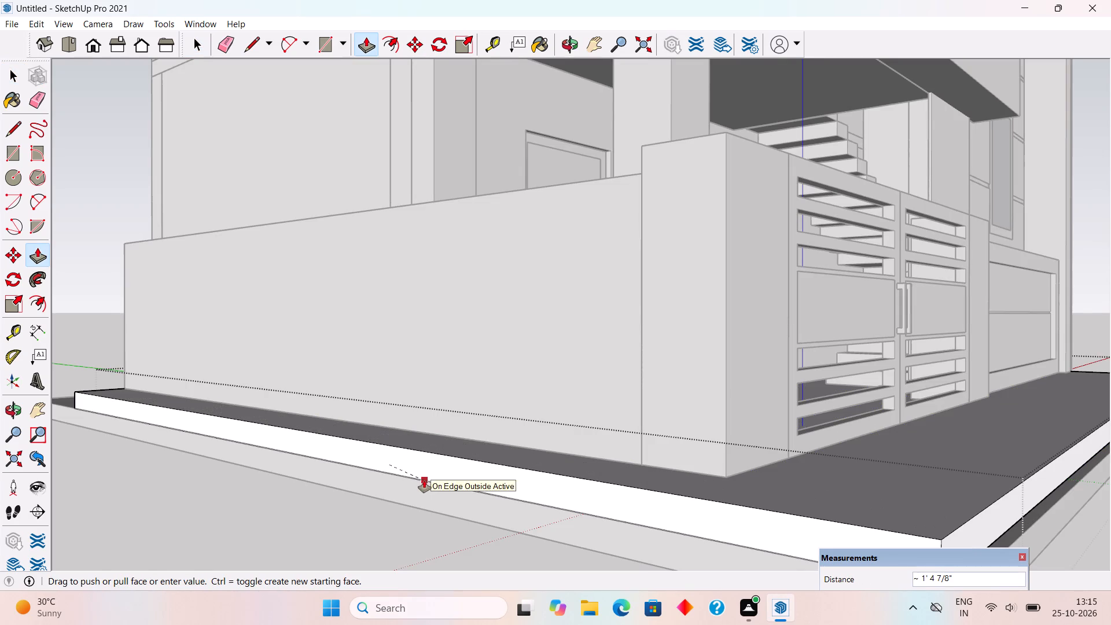
pyautogui.write("2'")
pyautogui.press('Return')
pyautogui.press('space')
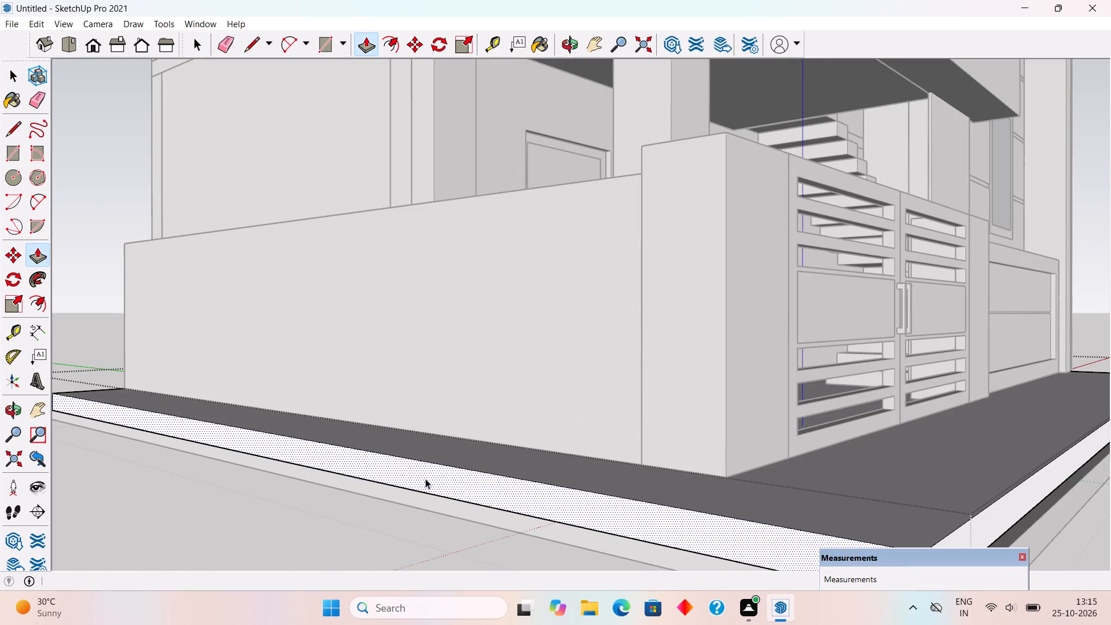
# Push/Pull the lower plinth slab's matching side face outward so it extends past the widened upper slab.
pyautogui.scroll(-4, 454, 420)
pyautogui.middleClick(453, 418)
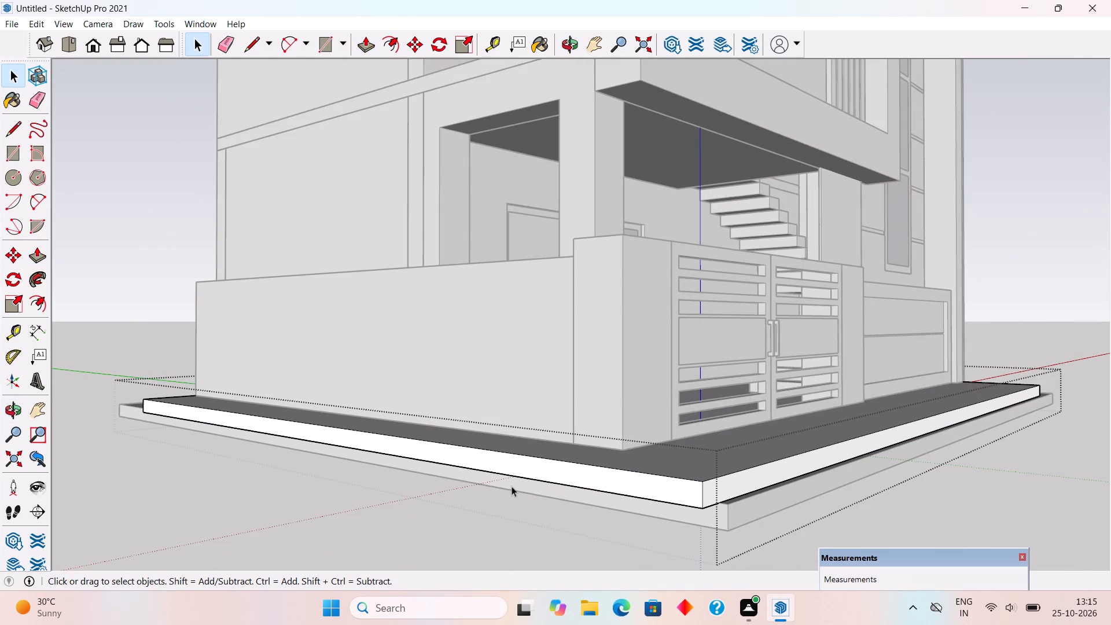
pyautogui.tripleClick(518, 492)
pyautogui.press('p')
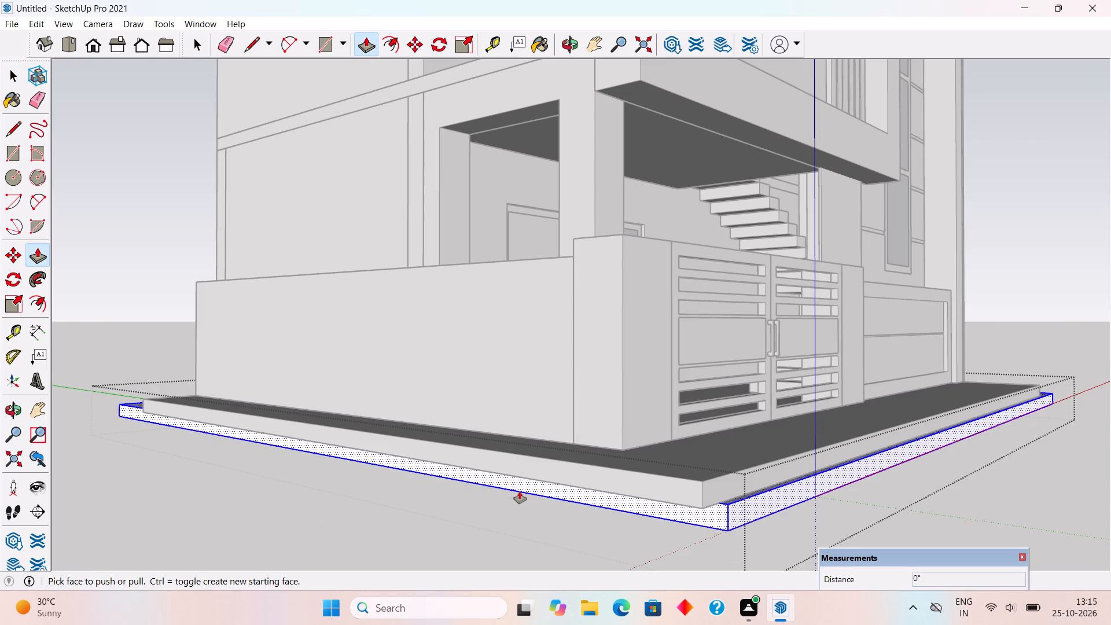
pyautogui.click(520, 491)
pyautogui.click(451, 520)
pyautogui.press('space')
pyautogui.click(417, 541)
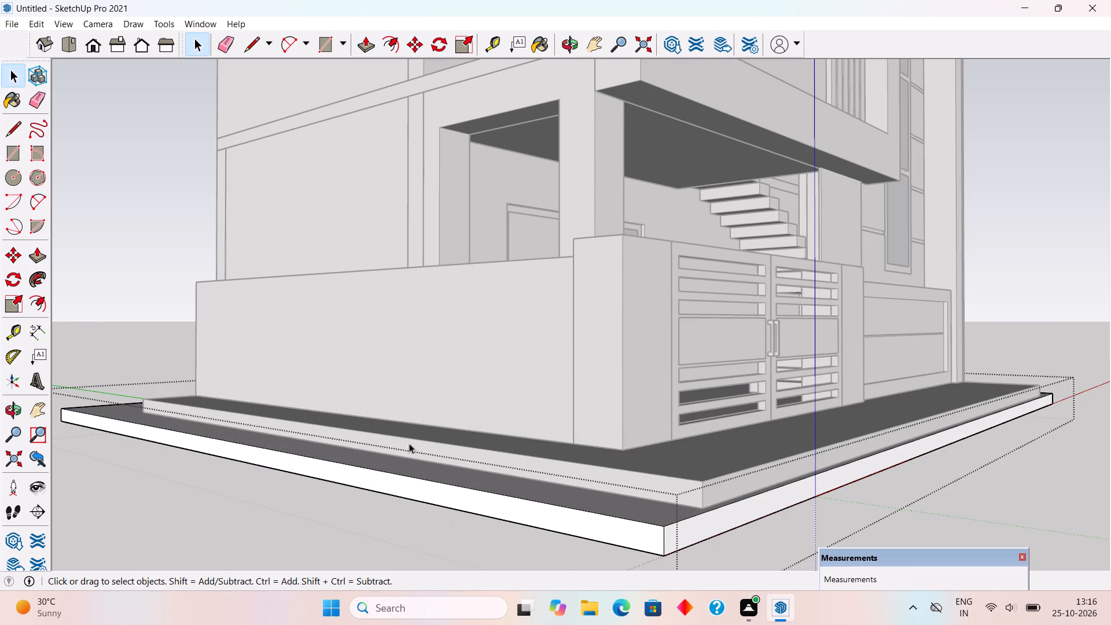
pyautogui.scroll(-1, 409, 443)
pyautogui.moveTo(409, 443); pyautogui.dragTo(393, 512, button='middle')
pyautogui.click(116, 247)
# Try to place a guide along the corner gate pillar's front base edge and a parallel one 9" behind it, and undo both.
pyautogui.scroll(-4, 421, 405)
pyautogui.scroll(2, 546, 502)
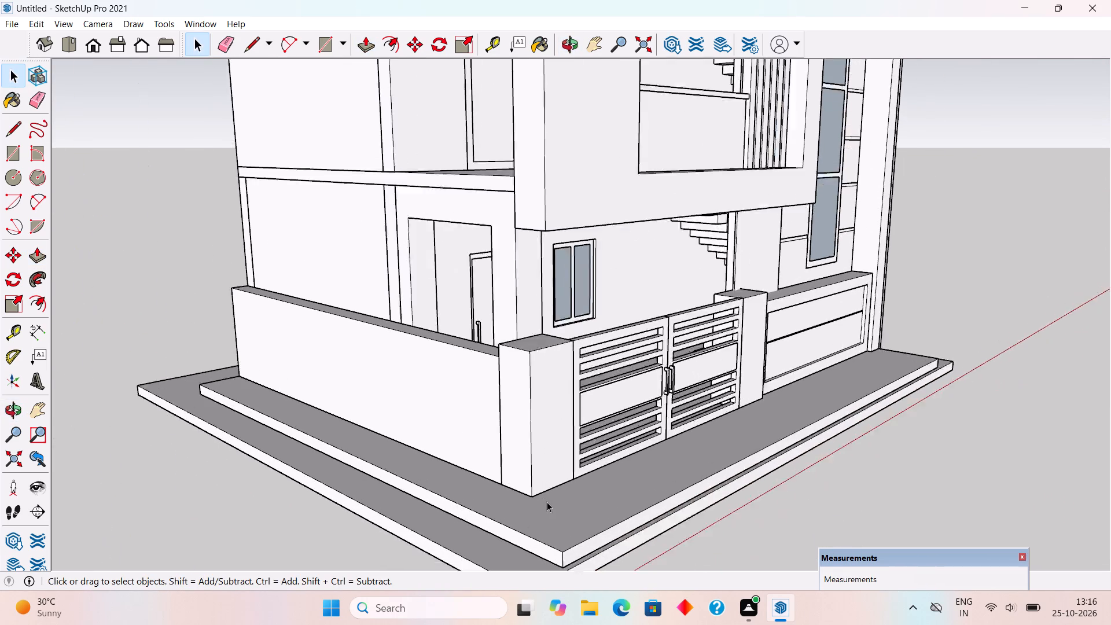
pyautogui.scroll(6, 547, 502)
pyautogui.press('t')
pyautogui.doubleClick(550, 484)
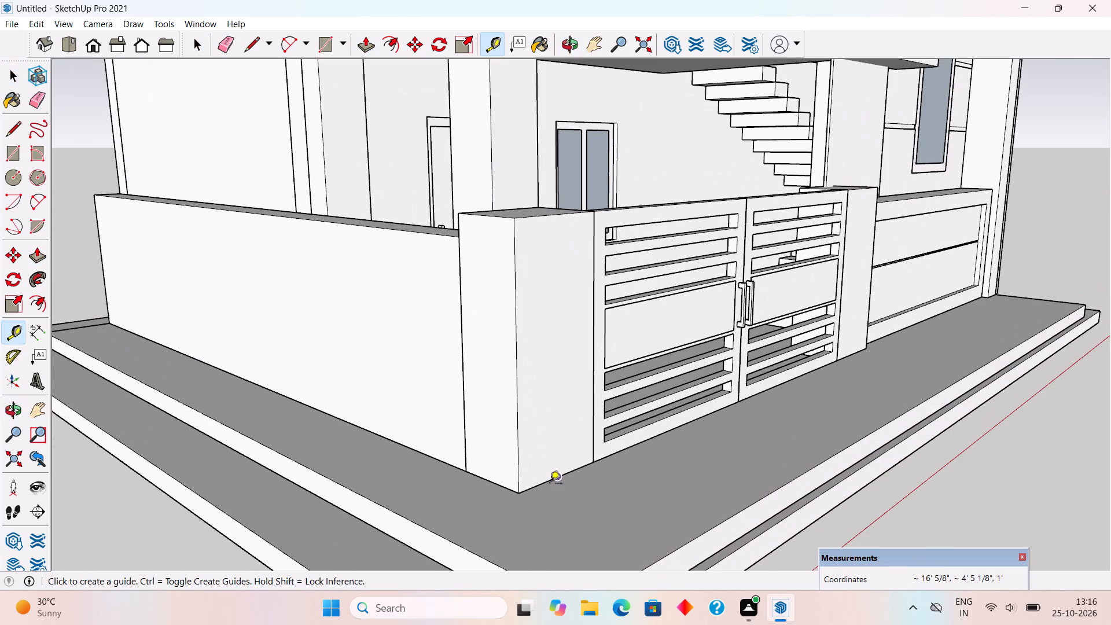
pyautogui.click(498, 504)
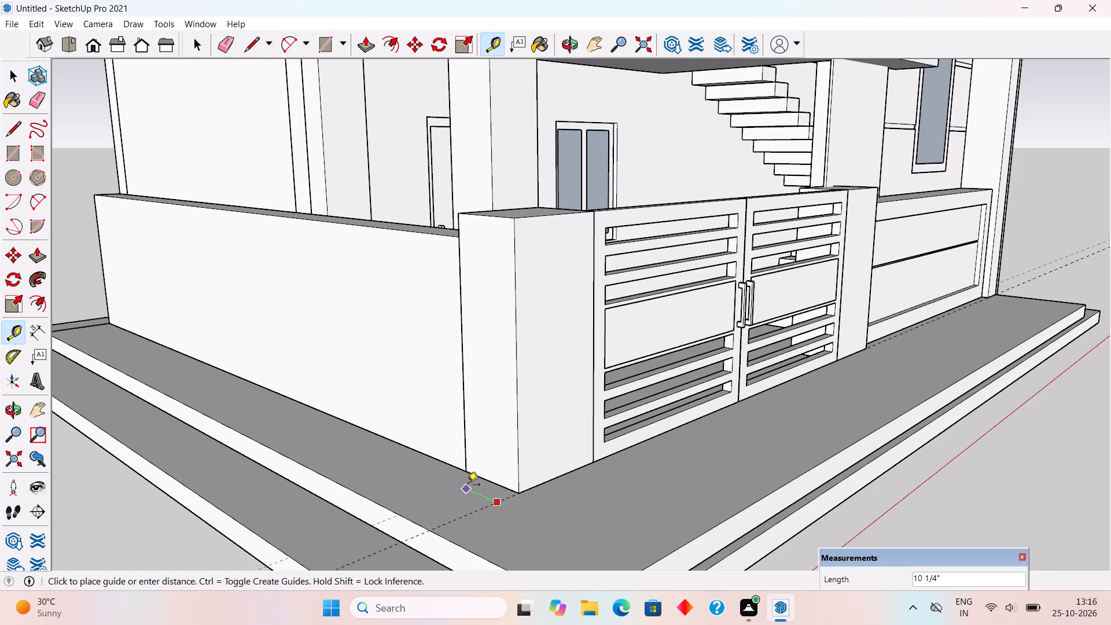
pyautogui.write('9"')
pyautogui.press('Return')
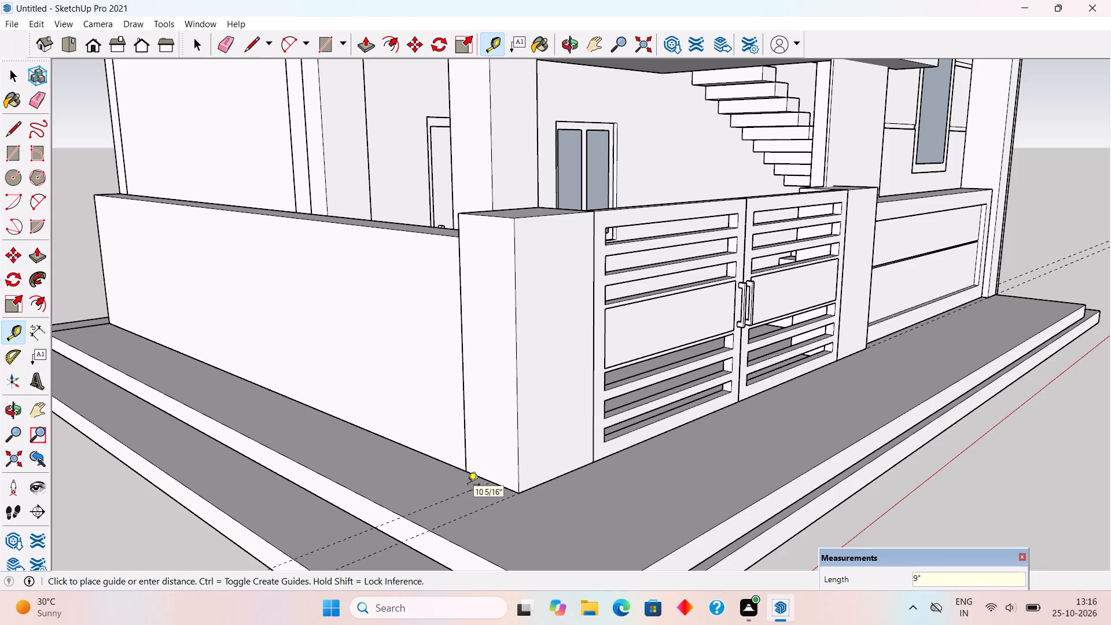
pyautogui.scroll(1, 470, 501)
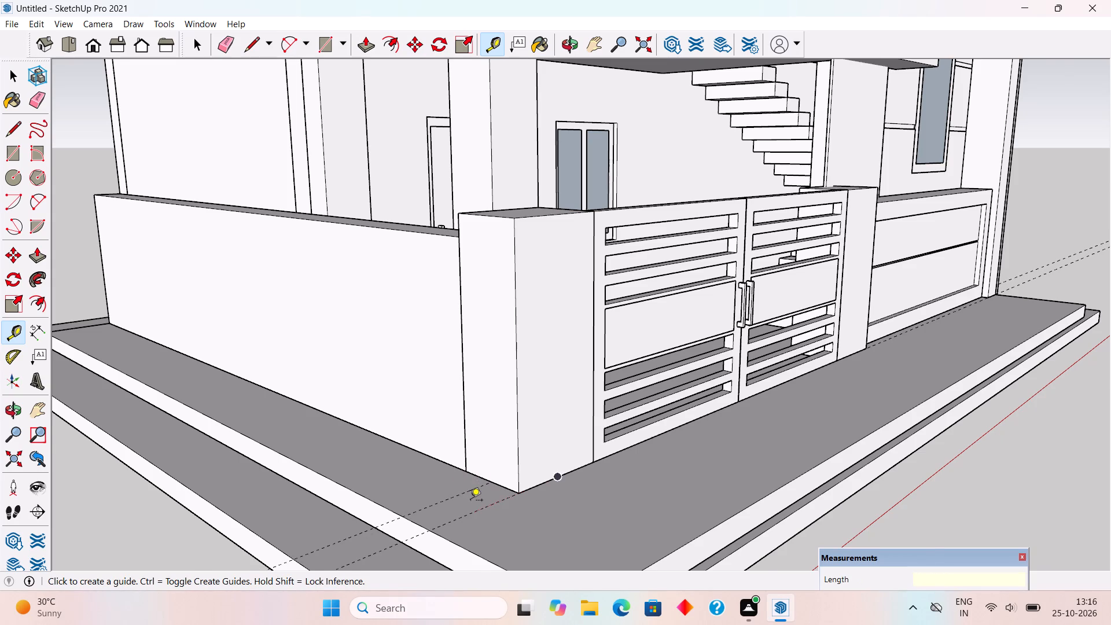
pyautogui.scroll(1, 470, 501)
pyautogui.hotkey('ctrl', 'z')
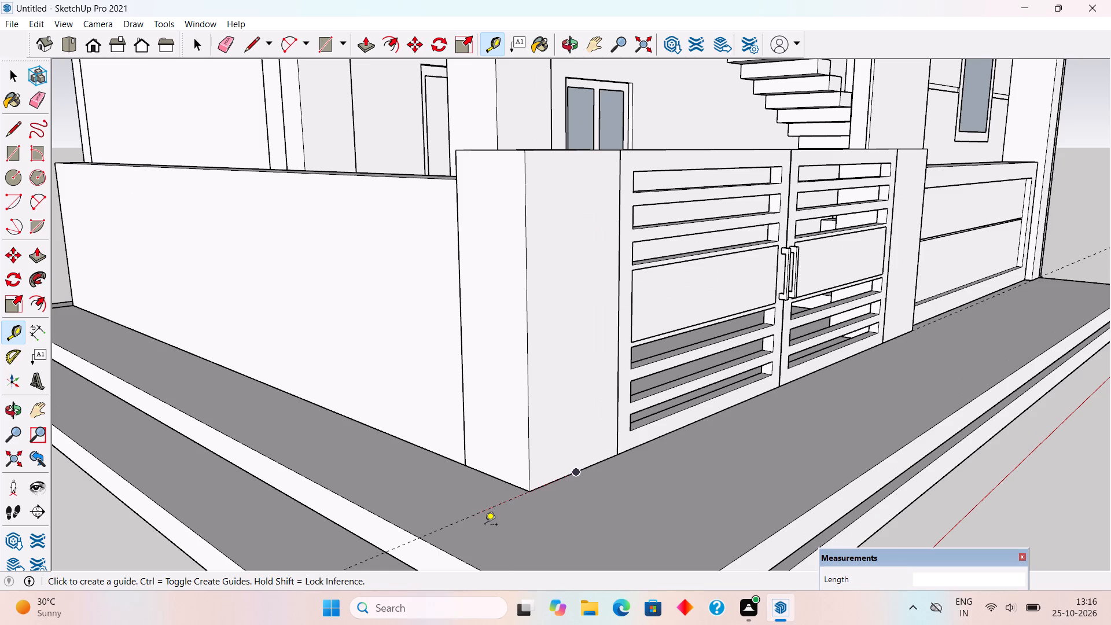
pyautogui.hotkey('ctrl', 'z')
# Place a guide along the corner gate pillar's front base edge and two parallel guides behind it, each 9" apart.
pyautogui.moveTo(539, 492); pyautogui.dragTo(656, 483, button='middle')
pyautogui.scroll(5, 737, 454)
pyautogui.doubleClick(700, 456)
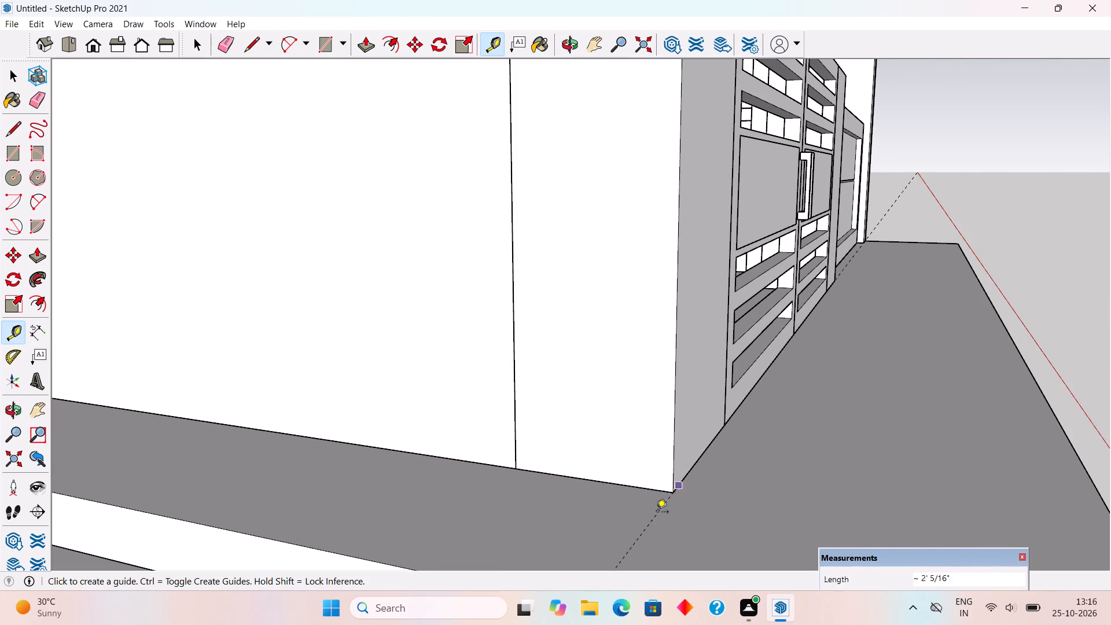
pyautogui.click(631, 546)
pyautogui.click(592, 476)
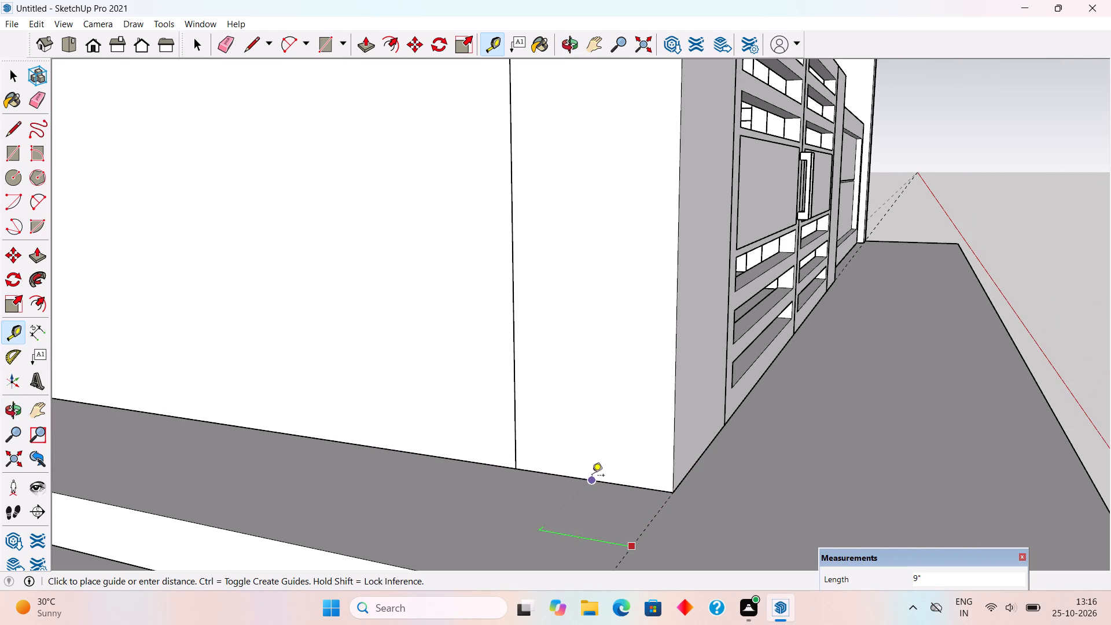
pyautogui.click(553, 523)
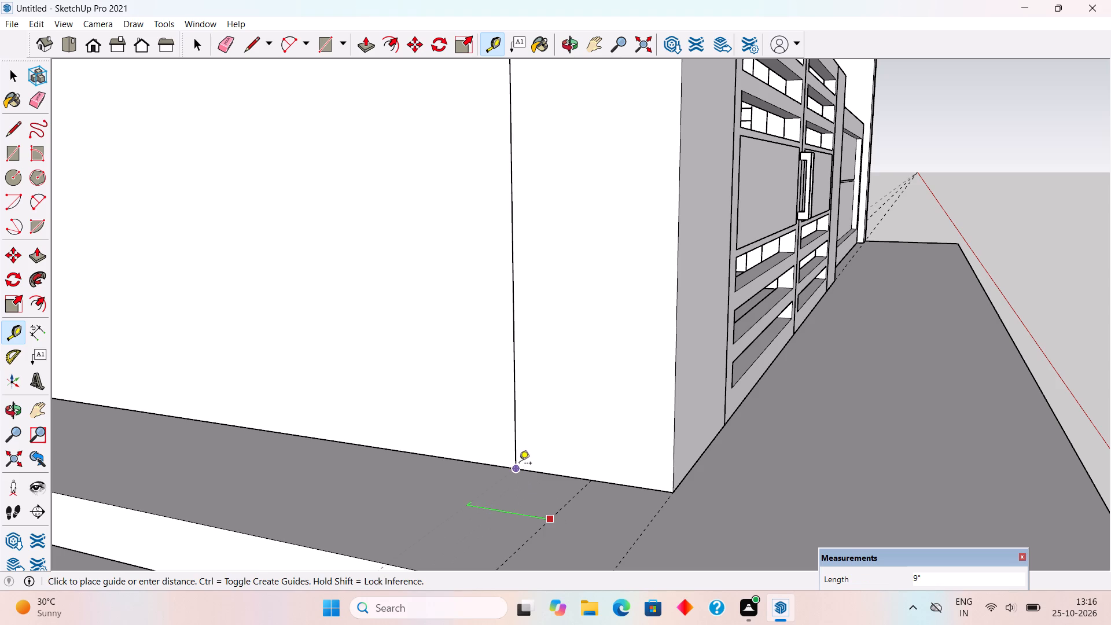
pyautogui.click(519, 464)
pyautogui.press('space')
# Draw a 2' by 9" rectangle on the plinth from the pillar's rear base corner outward to the slab edge.
pyautogui.scroll(-5, 519, 464)
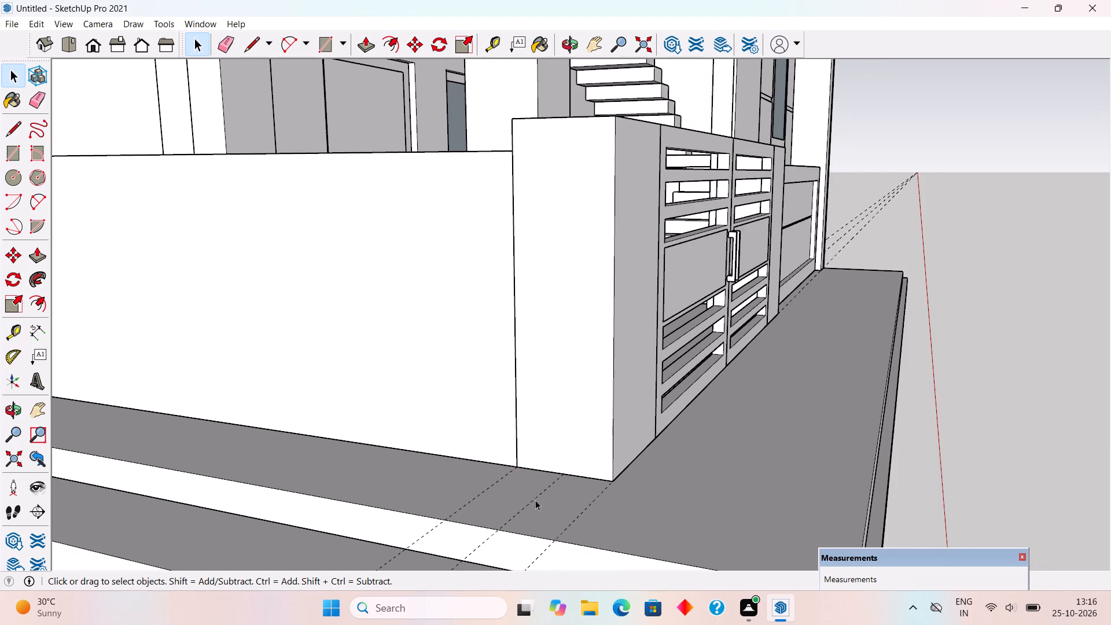
pyautogui.moveTo(535, 502); pyautogui.dragTo(534, 525, button='middle')
pyautogui.scroll(-1, 535, 506)
pyautogui.press('r')
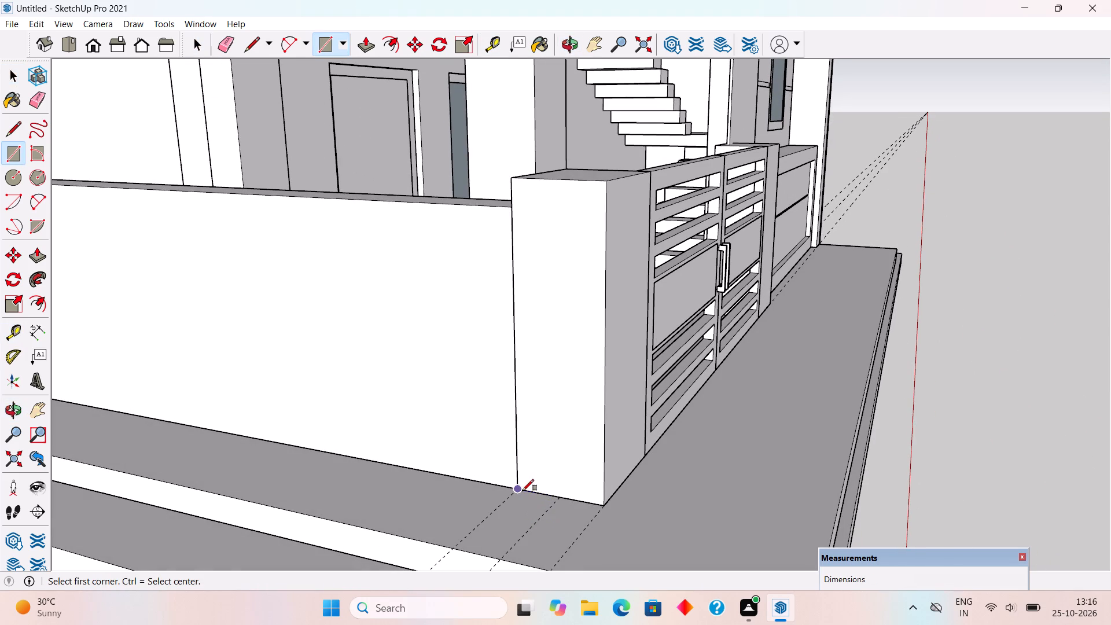
pyautogui.click(521, 491)
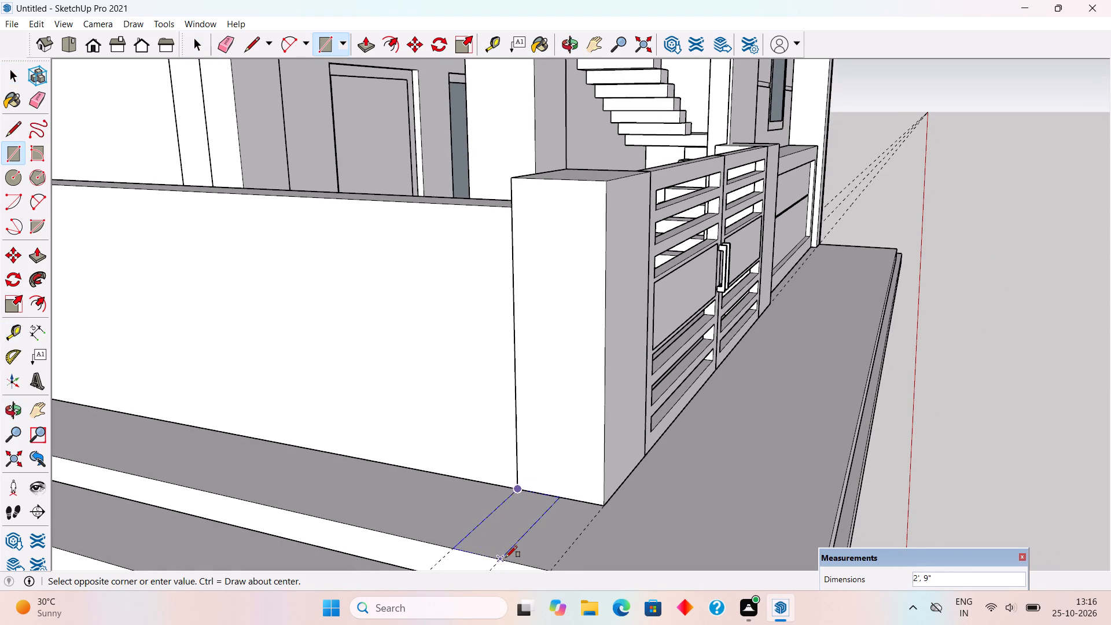
pyautogui.click(505, 558)
# Pull the 2' by 9" rectangle up level with the side boundary wall's top and make it a group.
pyautogui.press('p')
pyautogui.moveTo(502, 547); pyautogui.dragTo(502, 539)
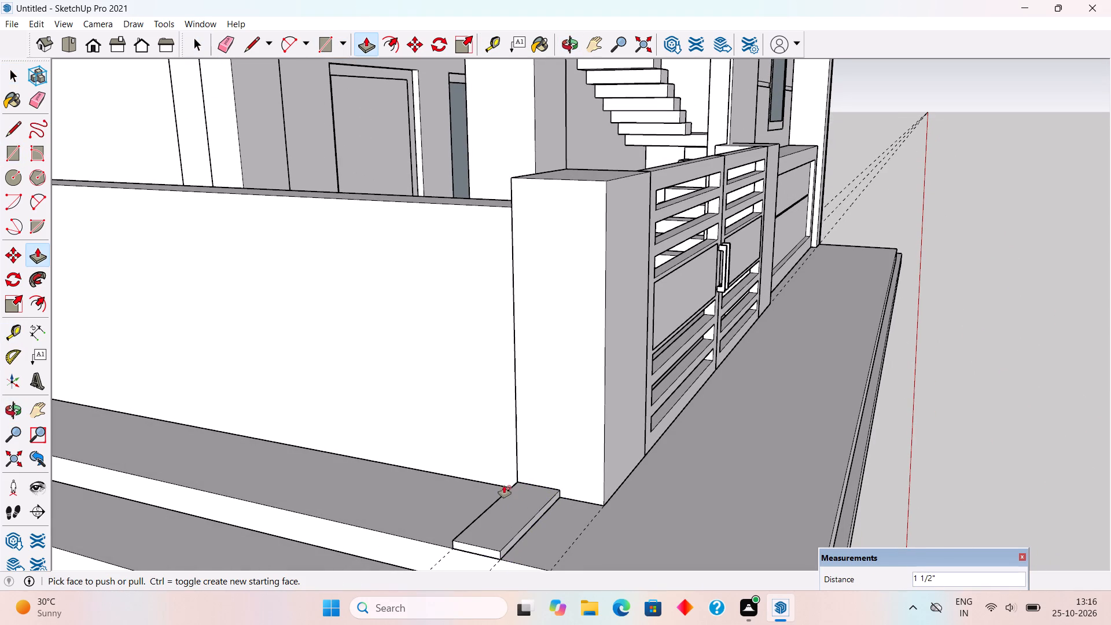
pyautogui.click(527, 494)
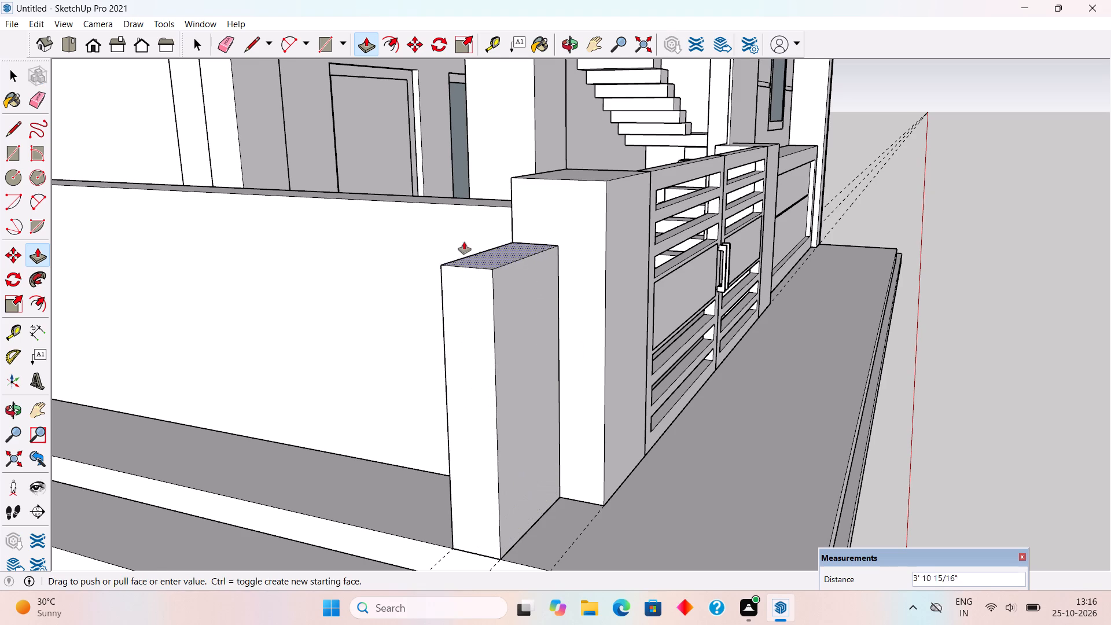
pyautogui.click(431, 204)
pyautogui.press('space')
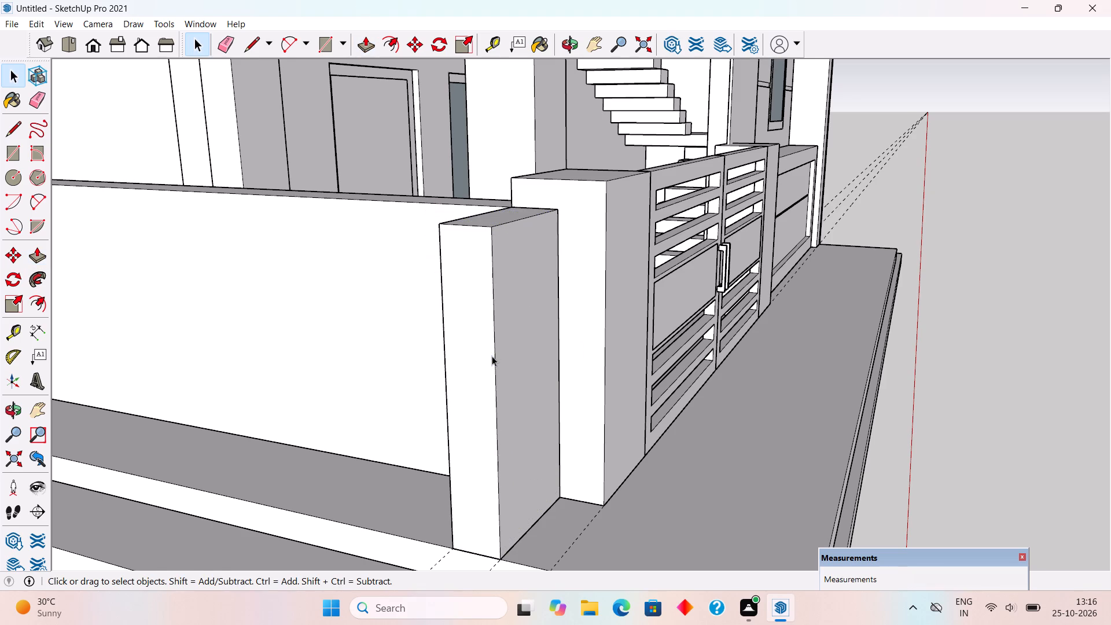
pyautogui.tripleClick(492, 356)
pyautogui.rightClick(492, 356)
pyautogui.click(575, 475)
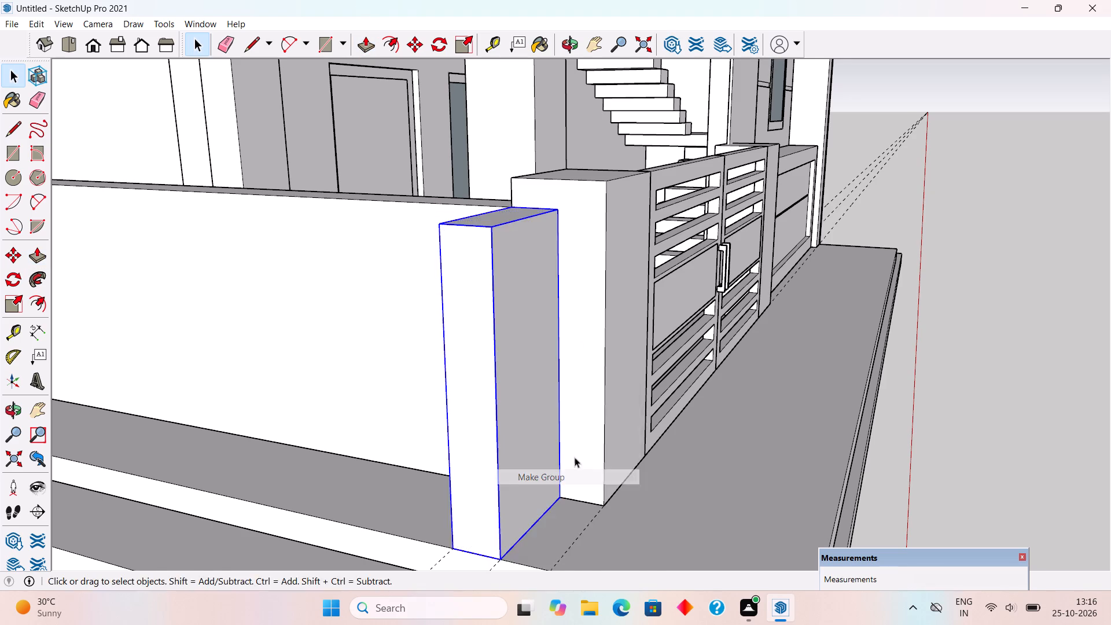
# Open the short boundary wall's group for editing and select its front face.
pyautogui.moveTo(564, 407); pyautogui.dragTo(423, 346, button='middle')
pyautogui.scroll(-4, 295, 251)
pyautogui.moveTo(336, 304); pyautogui.dragTo(268, 279, button='middle')
pyautogui.scroll(-2, 268, 279)
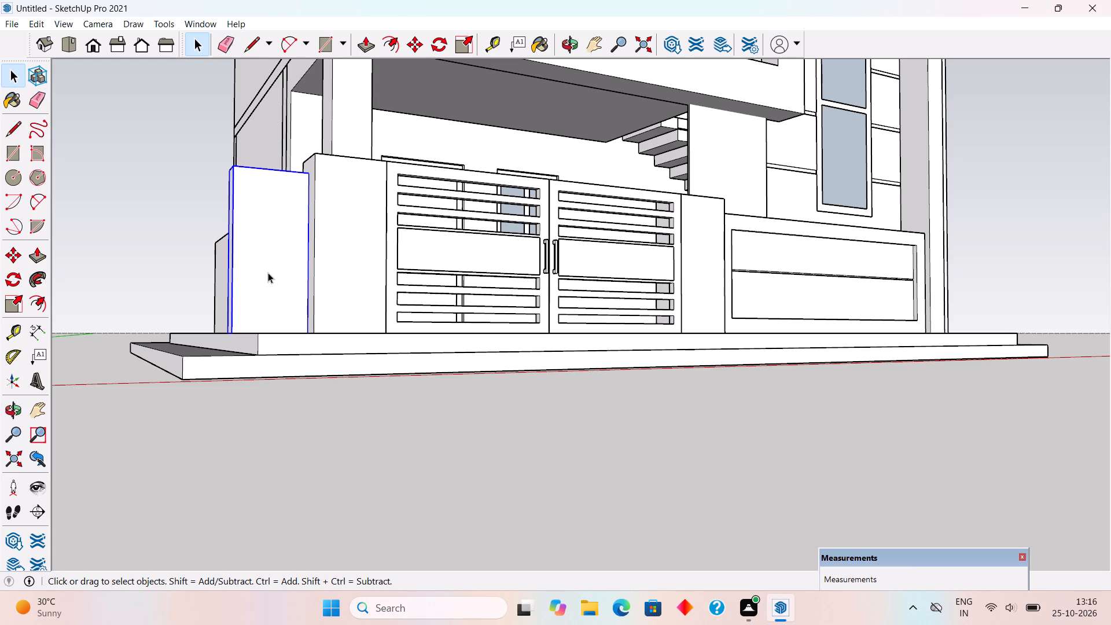
pyautogui.scroll(4, 269, 272)
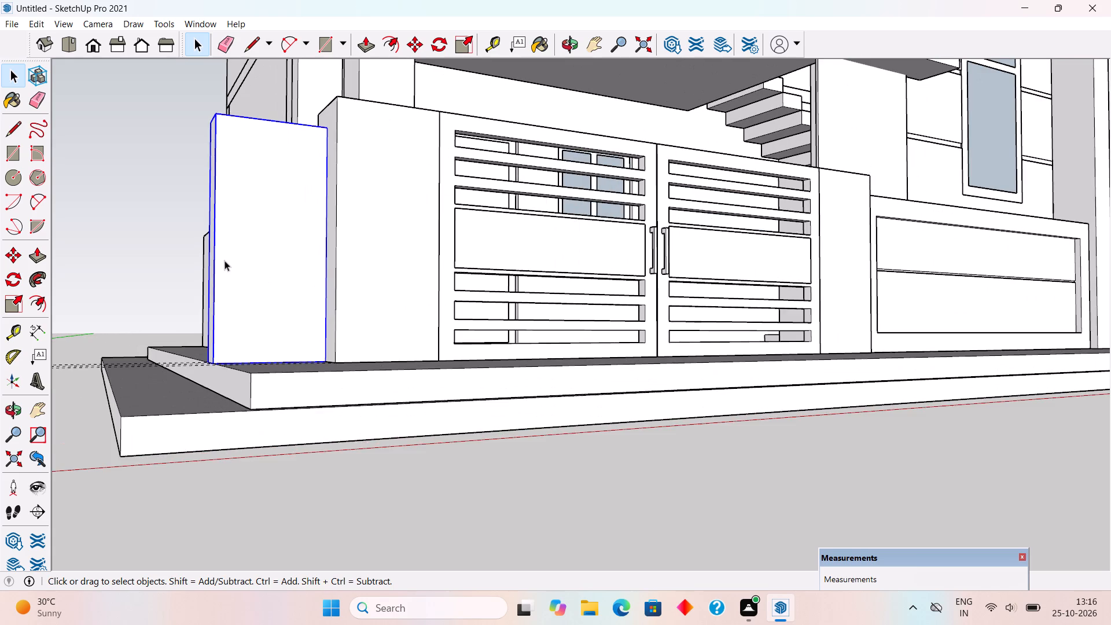
pyautogui.moveTo(221, 260); pyautogui.dragTo(165, 308, button='middle')
pyautogui.scroll(4, 172, 301)
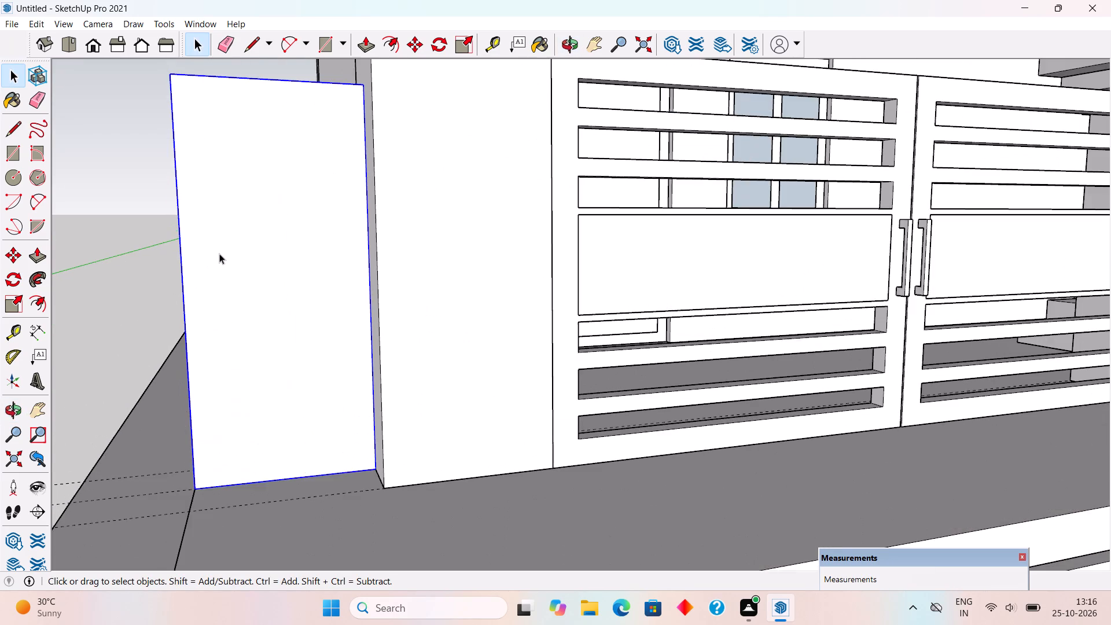
pyautogui.scroll(-4, 220, 252)
pyautogui.tripleClick(220, 252)
pyautogui.scroll(4, 244, 181)
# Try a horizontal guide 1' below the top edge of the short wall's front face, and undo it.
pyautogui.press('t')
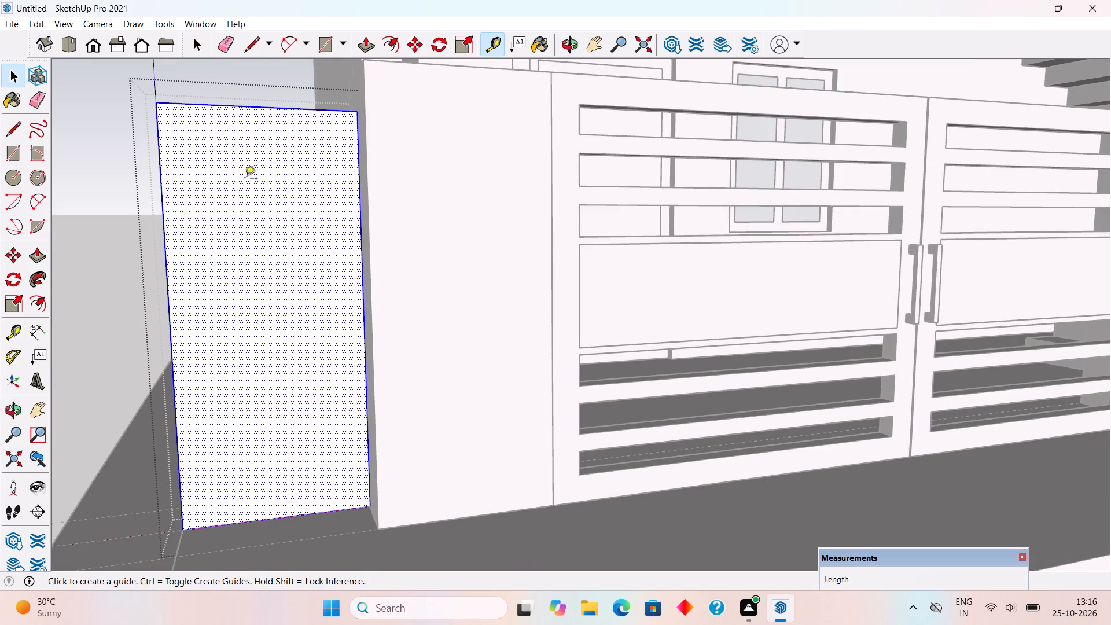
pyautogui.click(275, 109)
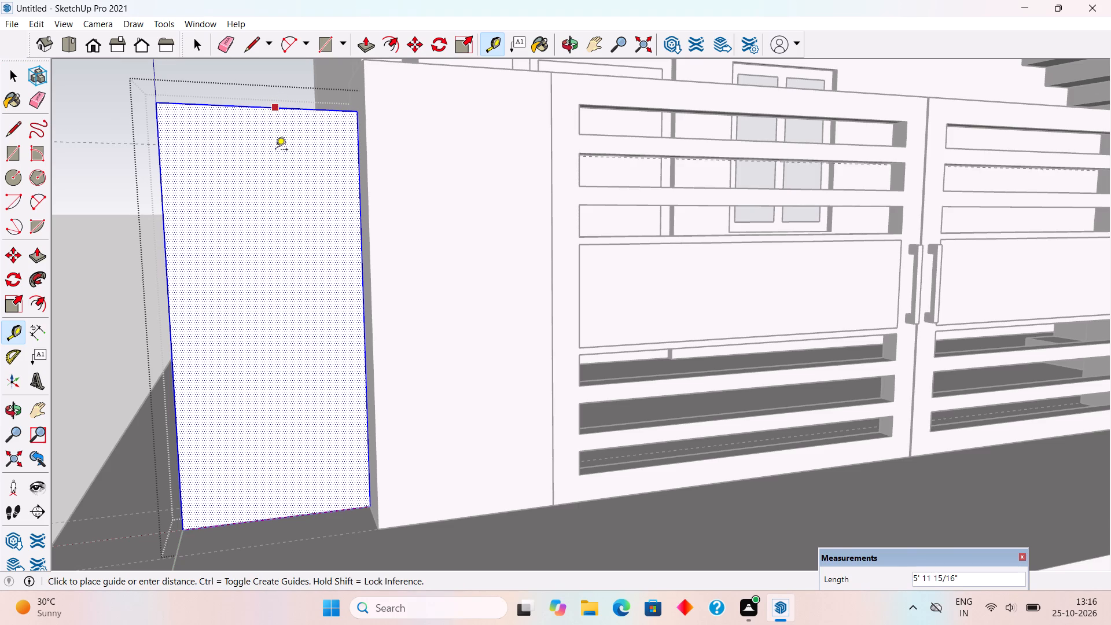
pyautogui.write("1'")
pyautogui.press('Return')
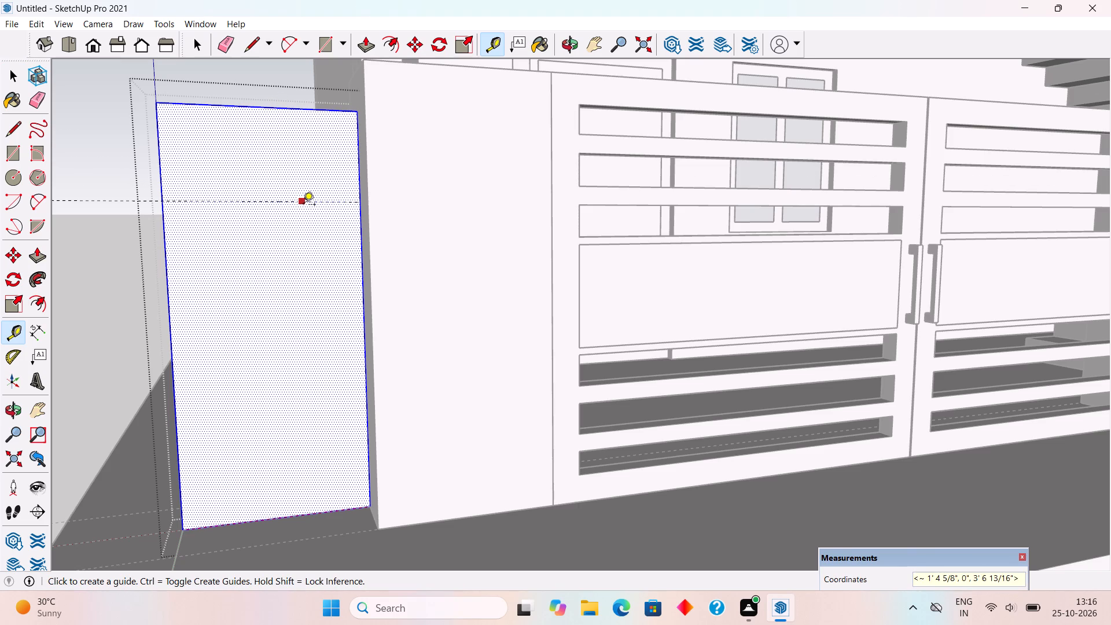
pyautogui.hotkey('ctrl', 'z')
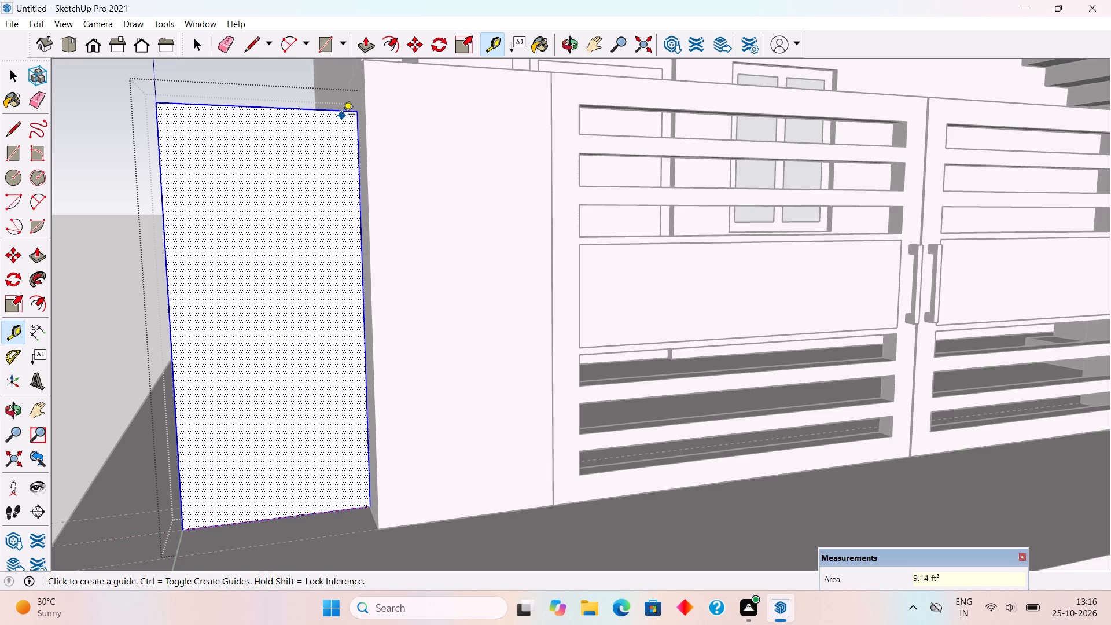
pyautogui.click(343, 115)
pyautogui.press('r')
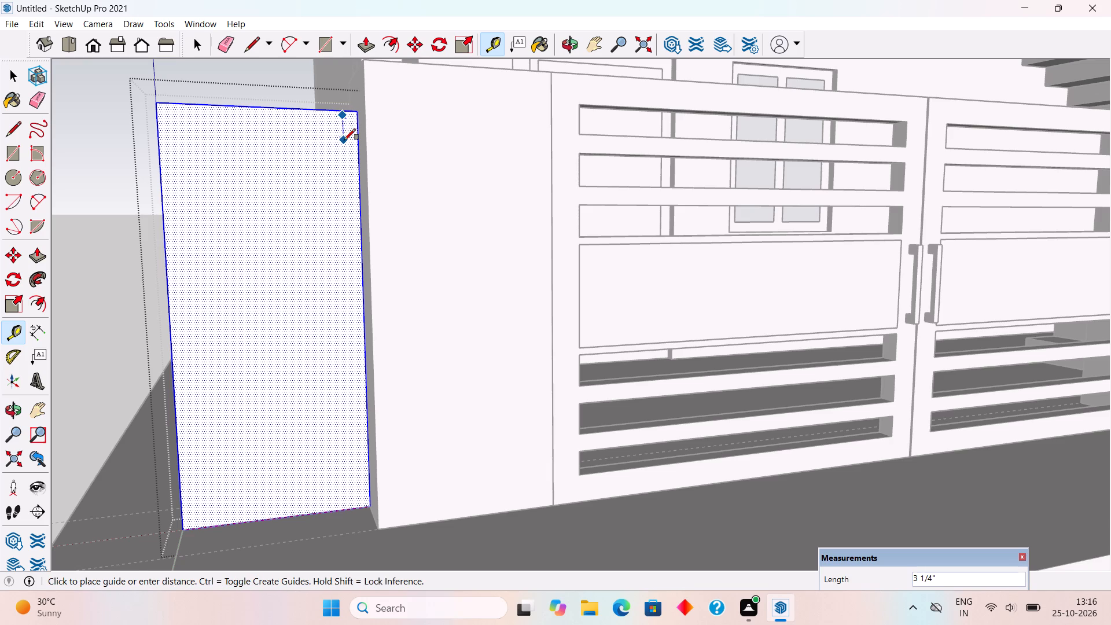
# Place a horizontal guide 8" below the top edge of the short wall's front face and a parallel one 1" above it.
pyautogui.press('t')
pyautogui.click(313, 109)
pyautogui.write('8"')
pyautogui.press('Return')
pyautogui.scroll(1, 318, 178)
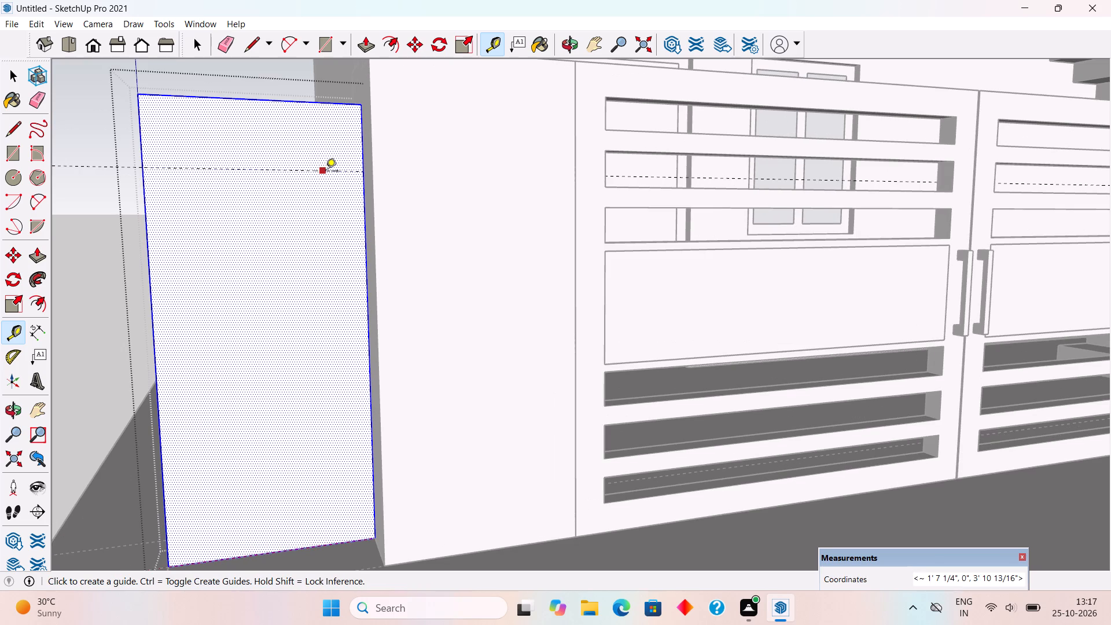
pyautogui.click(326, 172)
pyautogui.write('1"')
pyautogui.press('Return')
pyautogui.press('space')
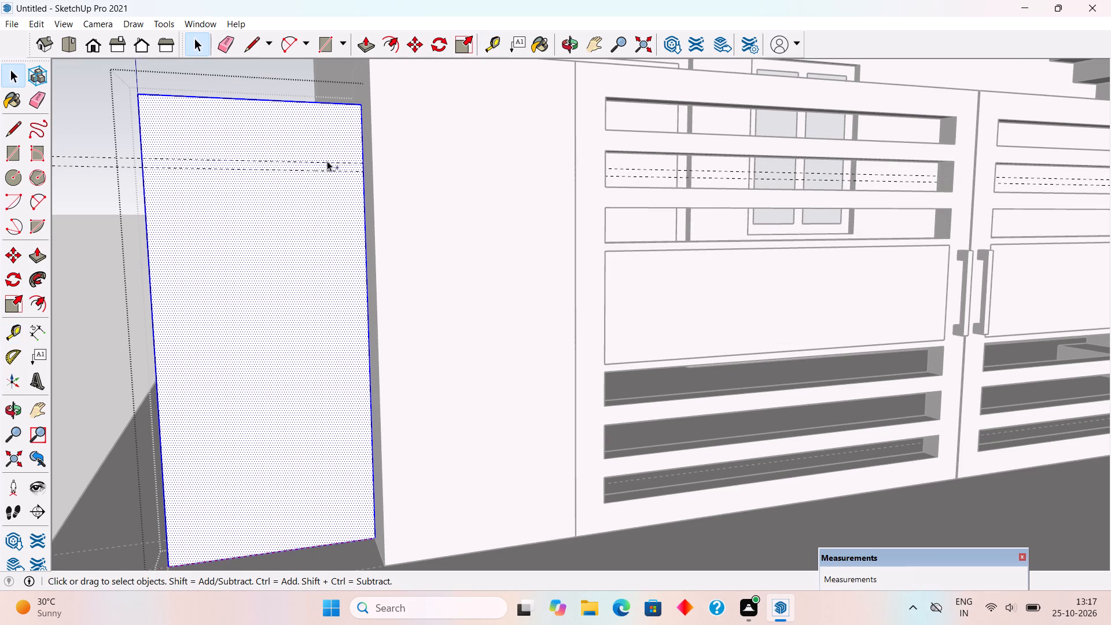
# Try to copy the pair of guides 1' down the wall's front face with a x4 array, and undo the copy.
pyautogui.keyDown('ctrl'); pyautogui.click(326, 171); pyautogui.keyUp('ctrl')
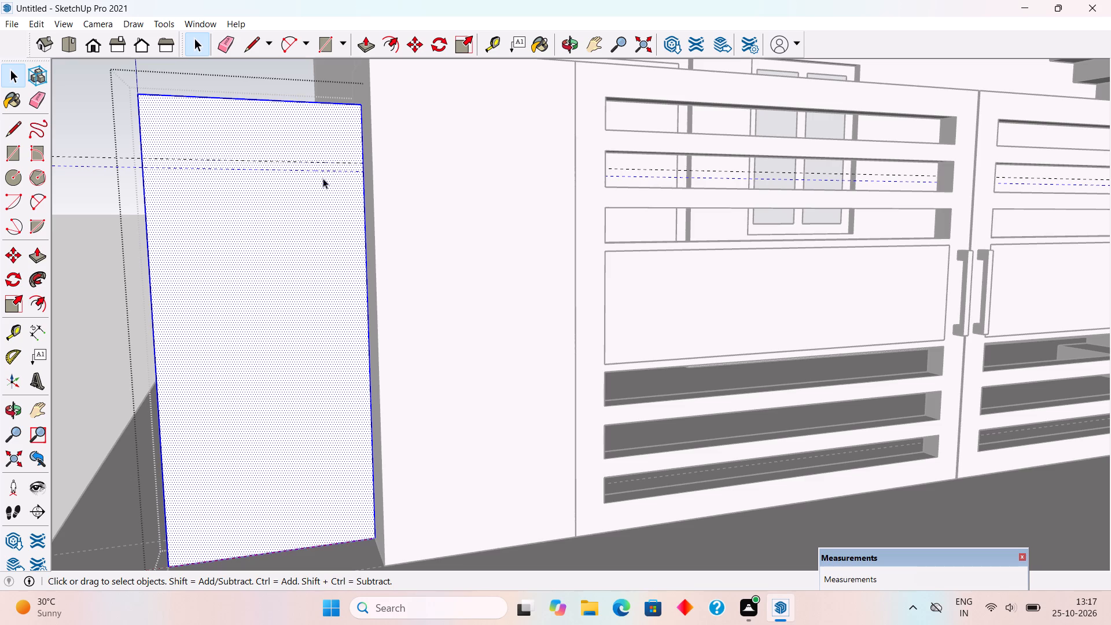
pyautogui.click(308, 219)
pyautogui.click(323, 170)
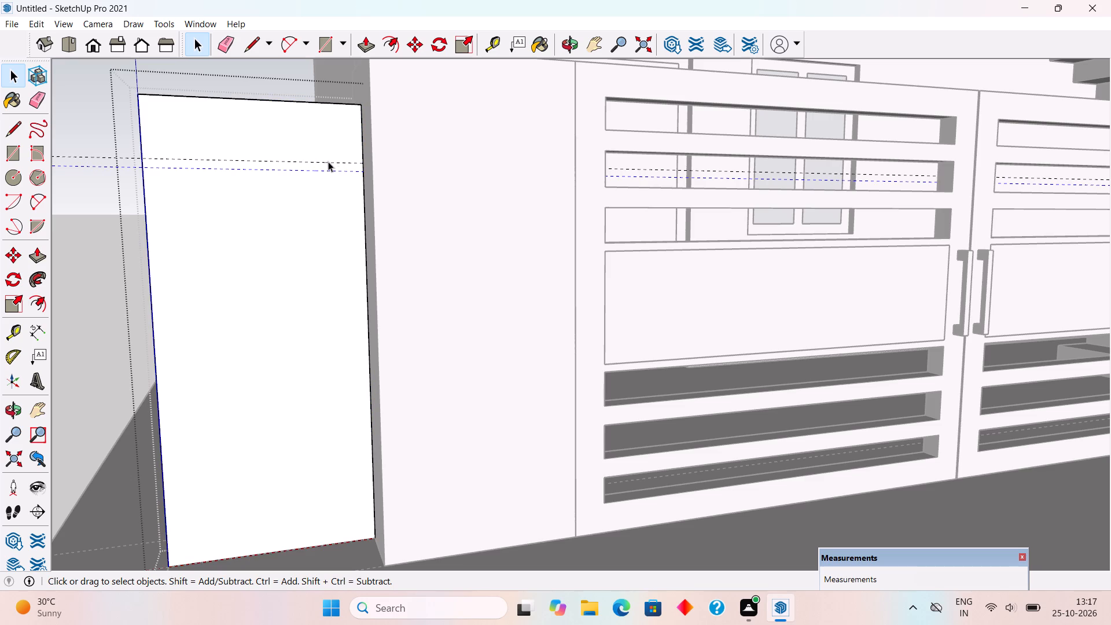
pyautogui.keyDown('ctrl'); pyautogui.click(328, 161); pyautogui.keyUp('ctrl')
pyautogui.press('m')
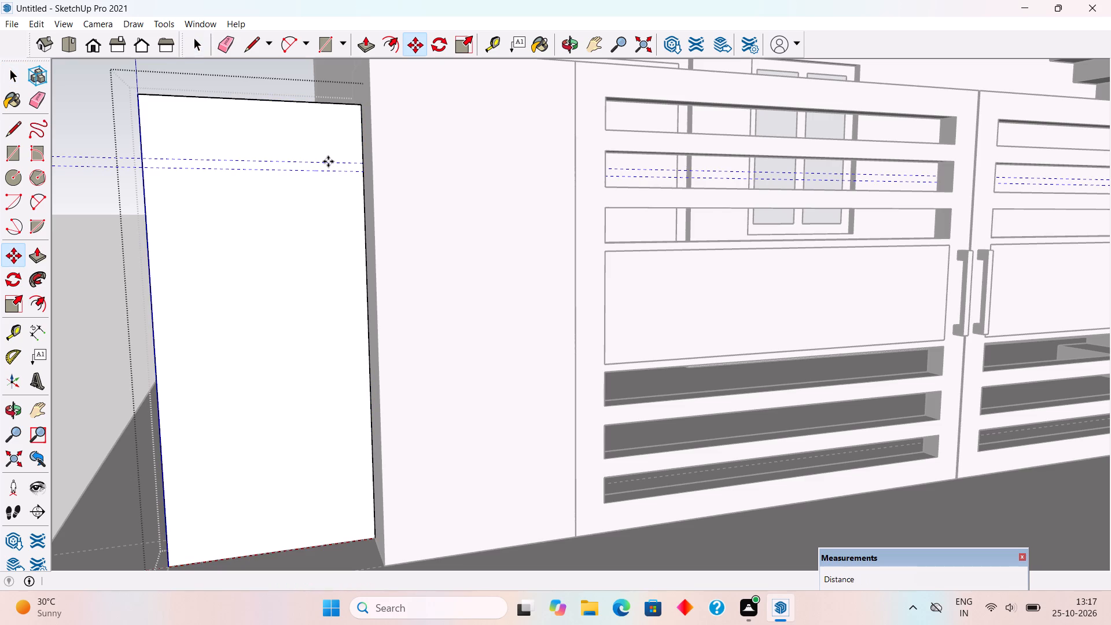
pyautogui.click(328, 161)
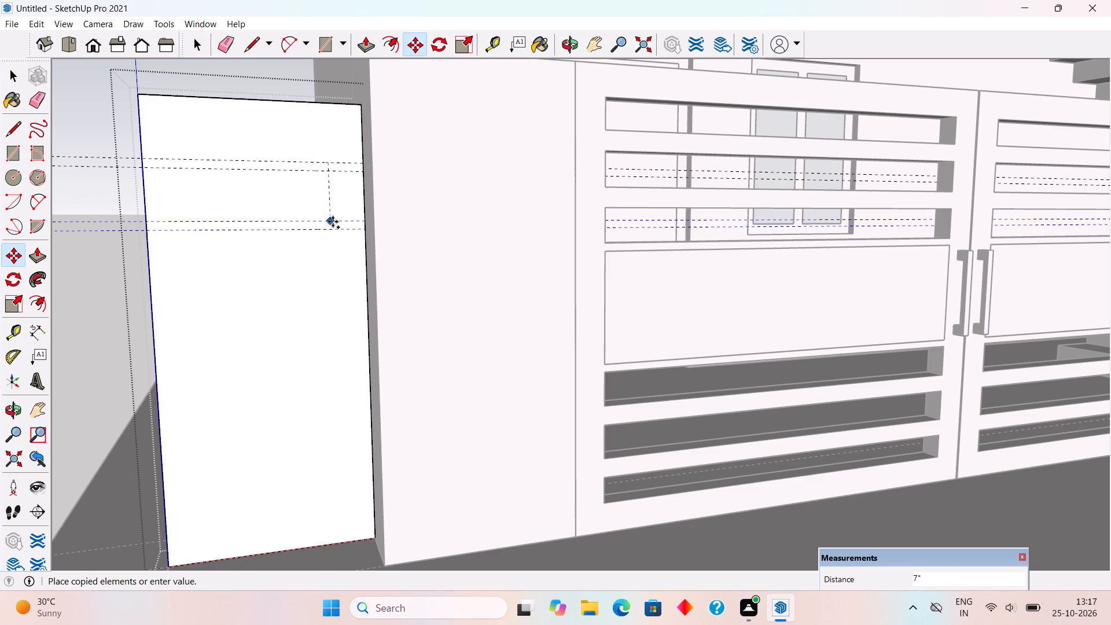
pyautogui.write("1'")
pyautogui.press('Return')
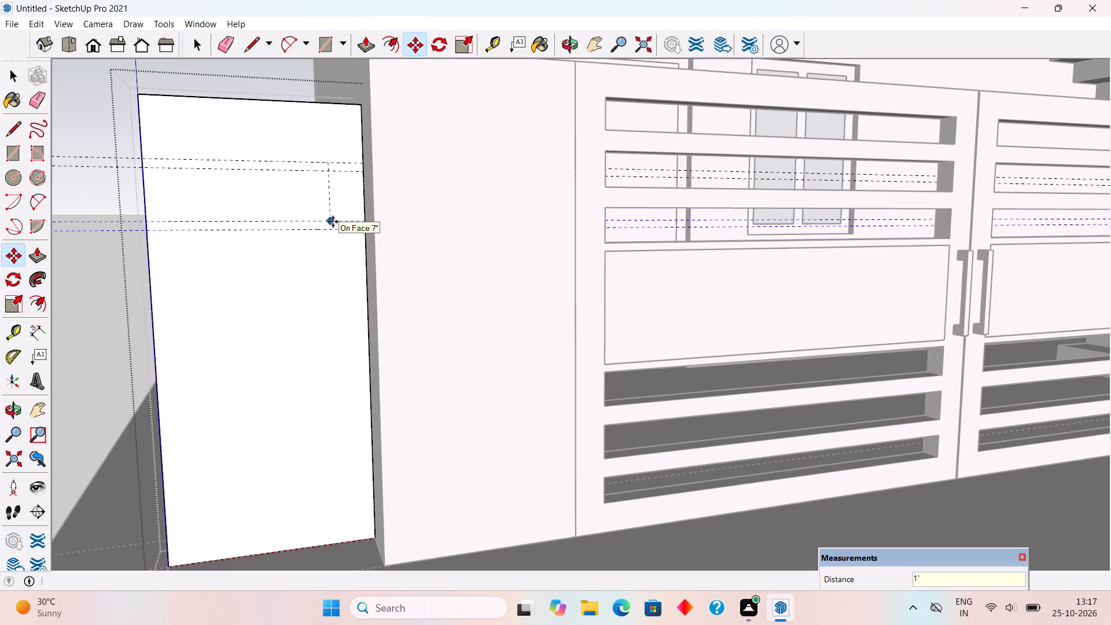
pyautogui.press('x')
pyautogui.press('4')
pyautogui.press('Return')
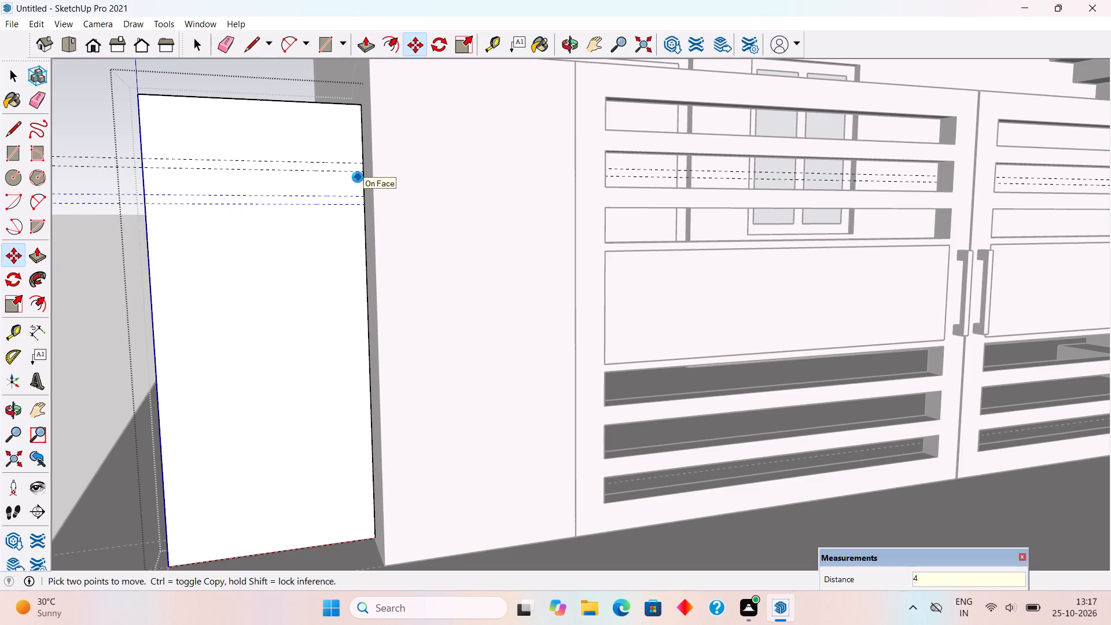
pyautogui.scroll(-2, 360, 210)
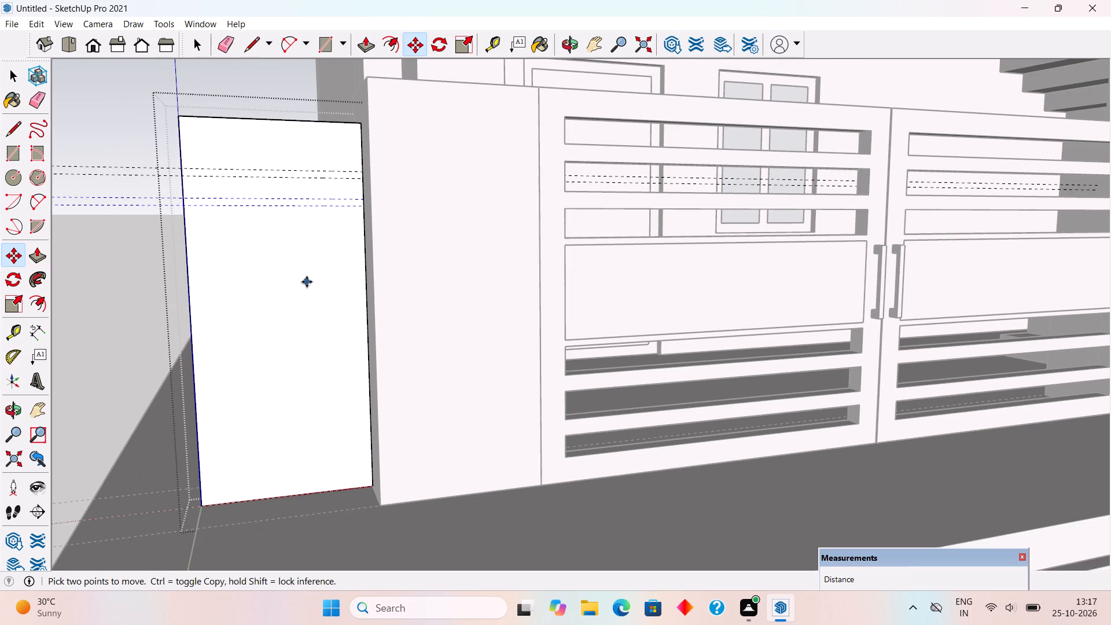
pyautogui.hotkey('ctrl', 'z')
# Copy the pair of horizontal guides straight down the short wall's front face.
pyautogui.scroll(5, 324, 170)
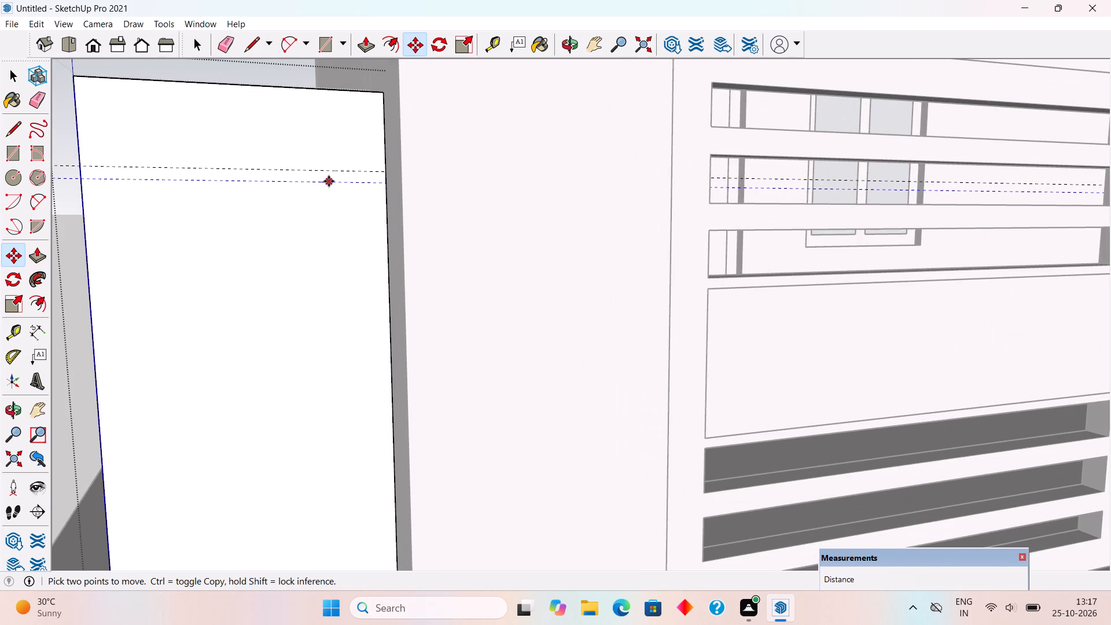
pyautogui.press('space')
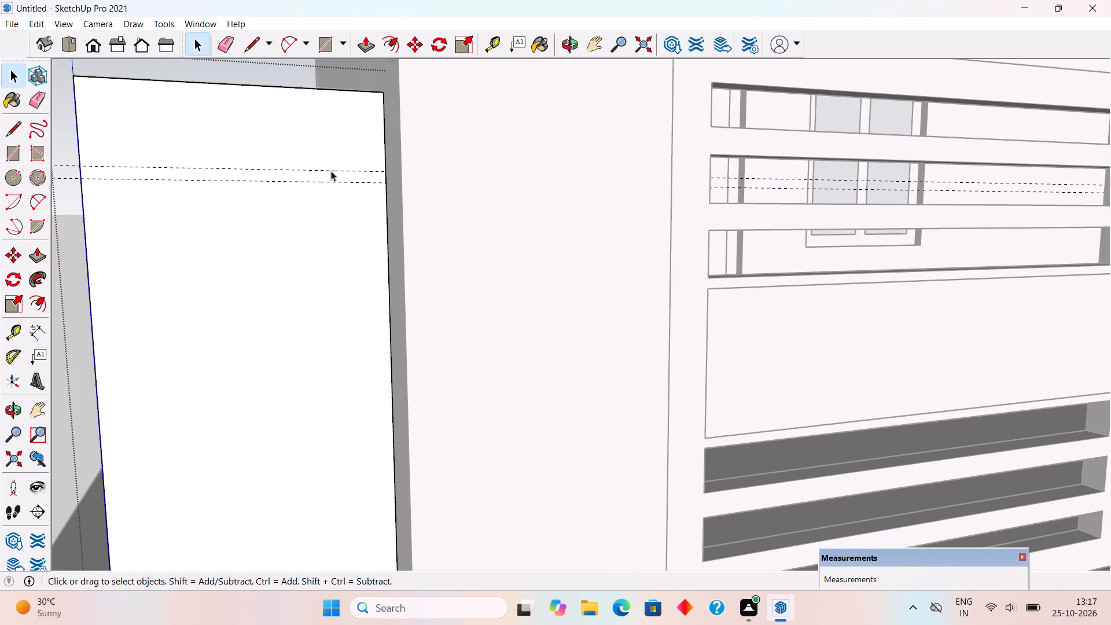
pyautogui.click(343, 172)
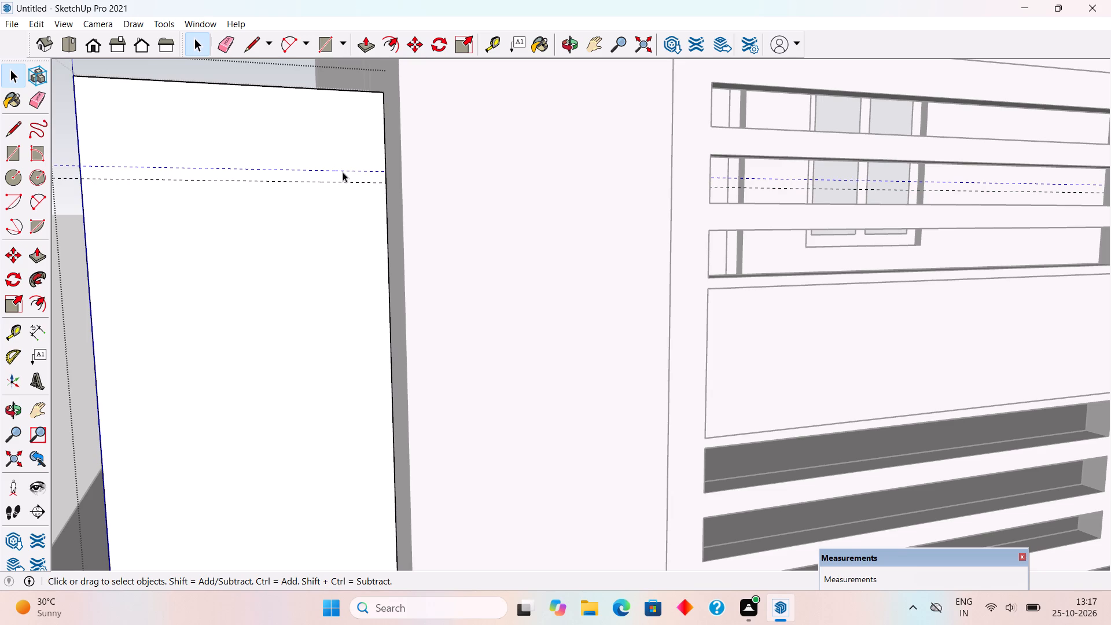
pyautogui.press('space')
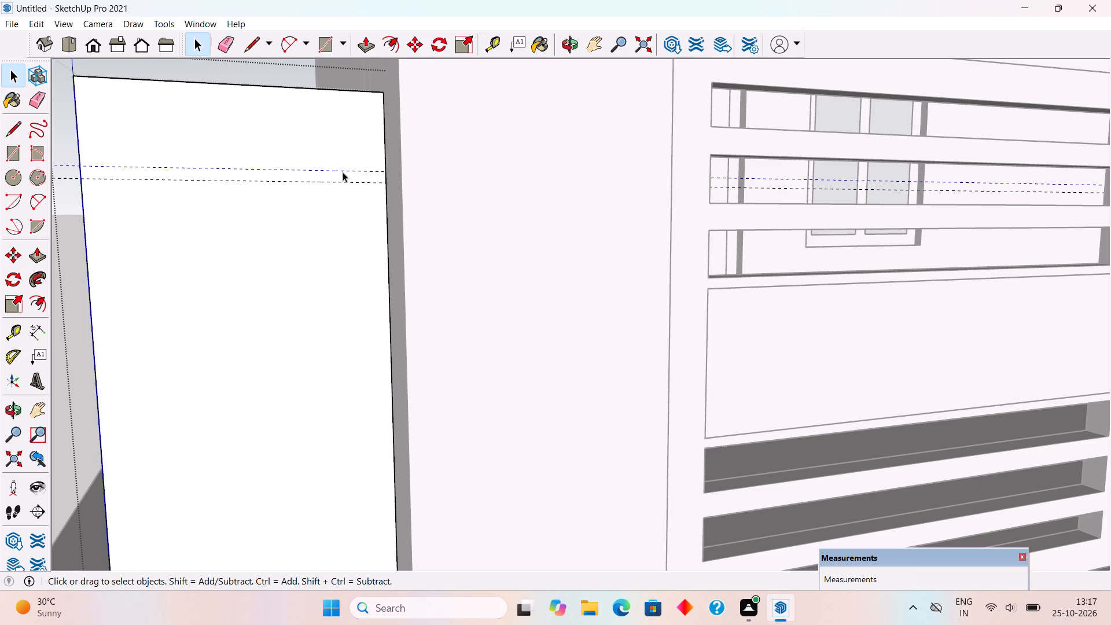
pyautogui.keyDown('ctrl'); pyautogui.click(348, 183); pyautogui.keyUp('ctrl')
pyautogui.press('m')
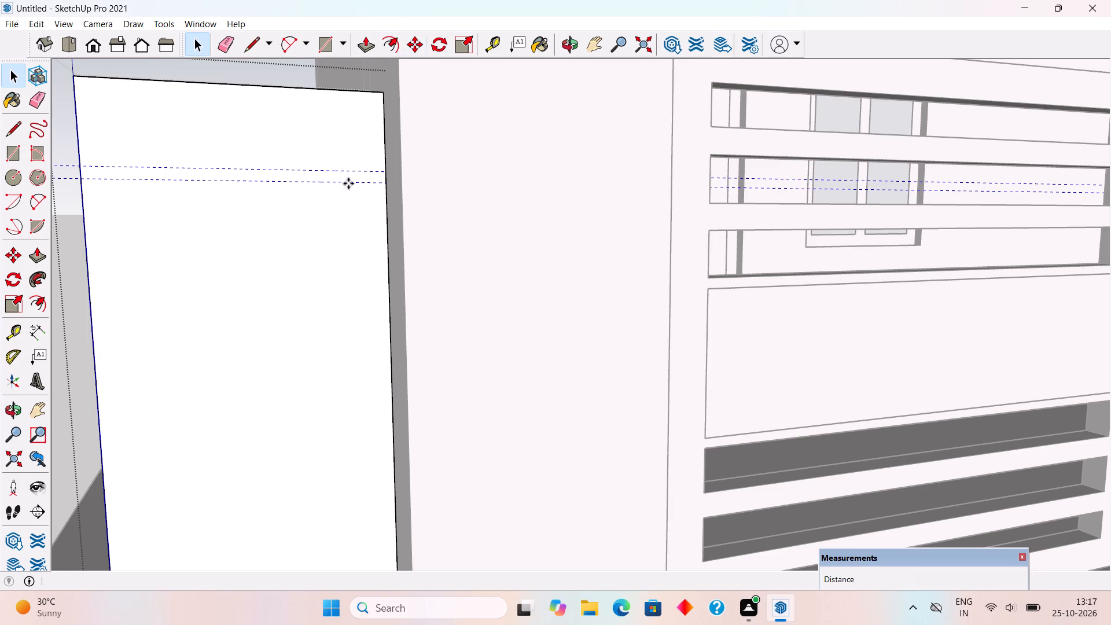
pyautogui.click(348, 183)
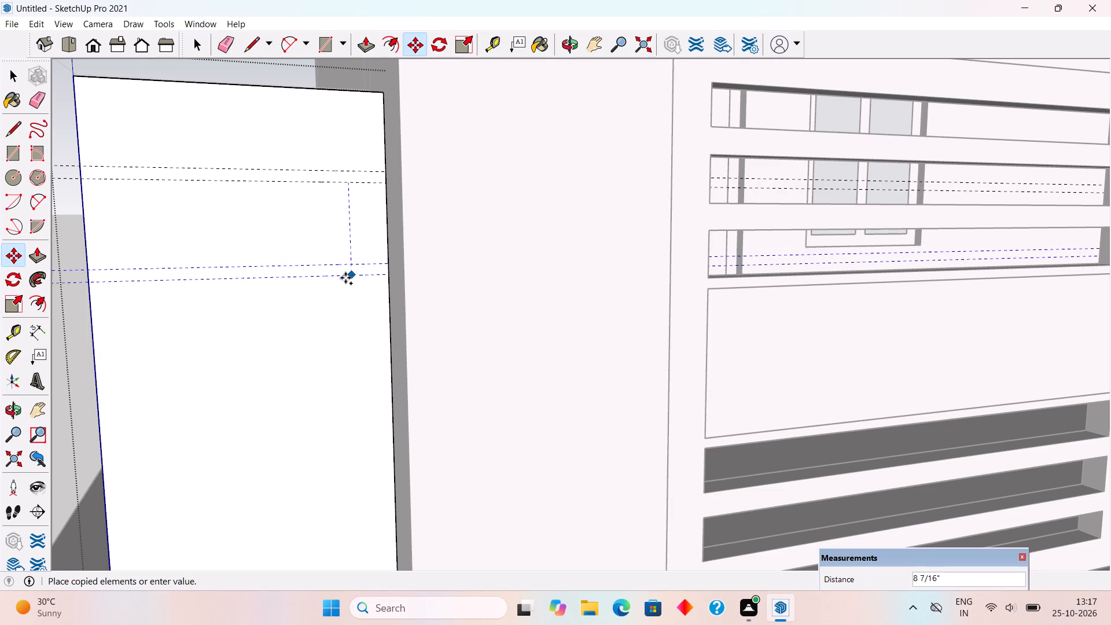
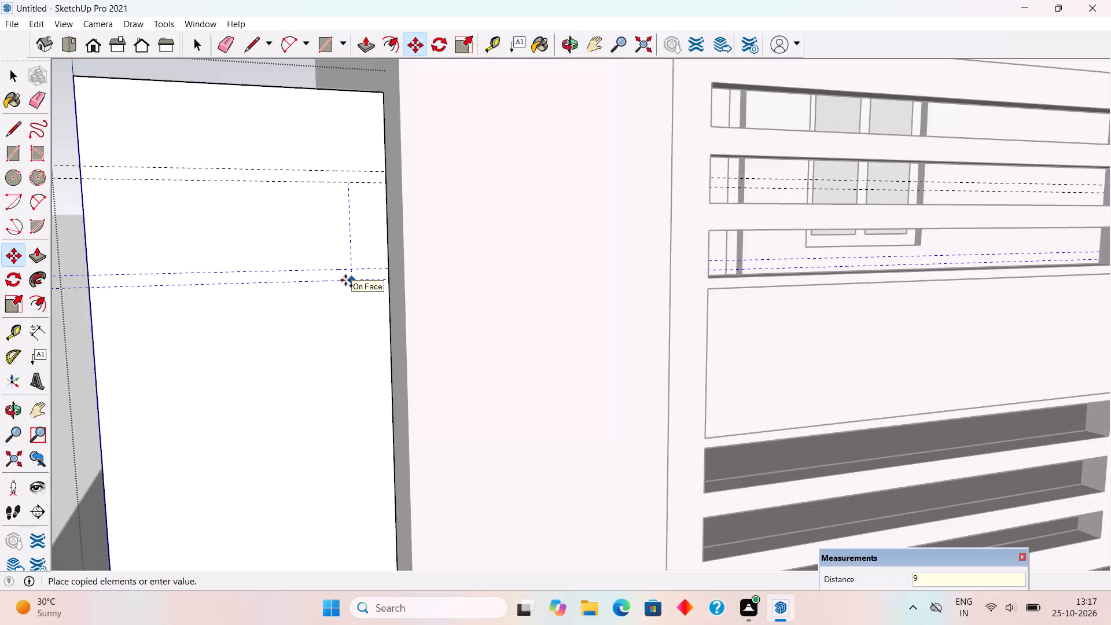
# Copy the pair of horizontal guides 9" down the gate pillar's front face and repeat the copy 6 times.
pyautogui.write('"')
pyautogui.press('Return')
pyautogui.press('x')
pyautogui.press('6')
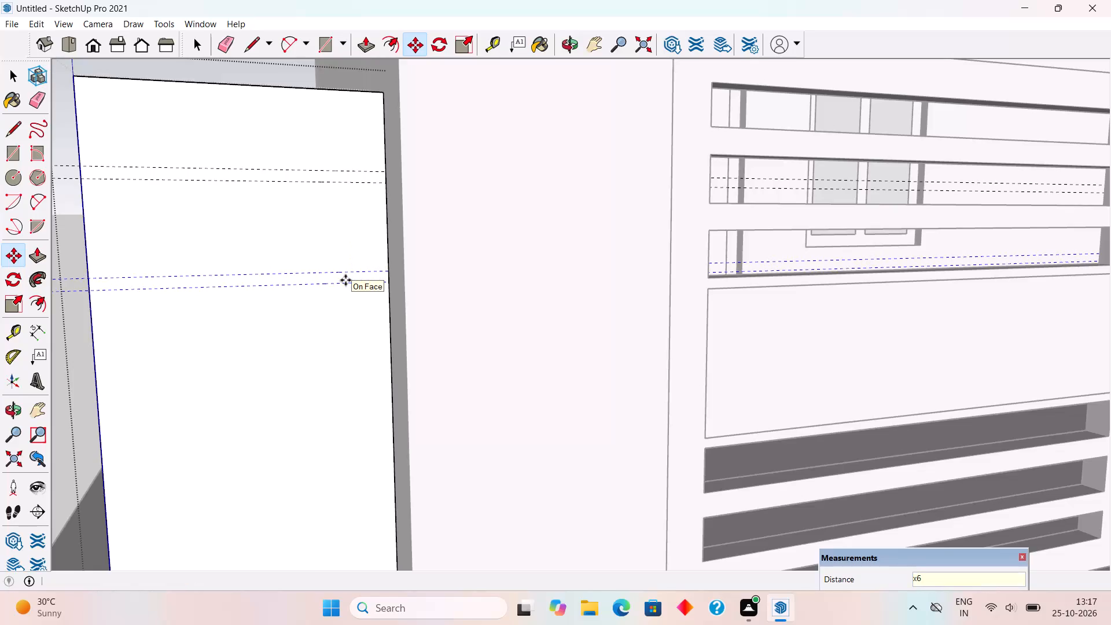
pyautogui.press('Return')
pyautogui.press('space')
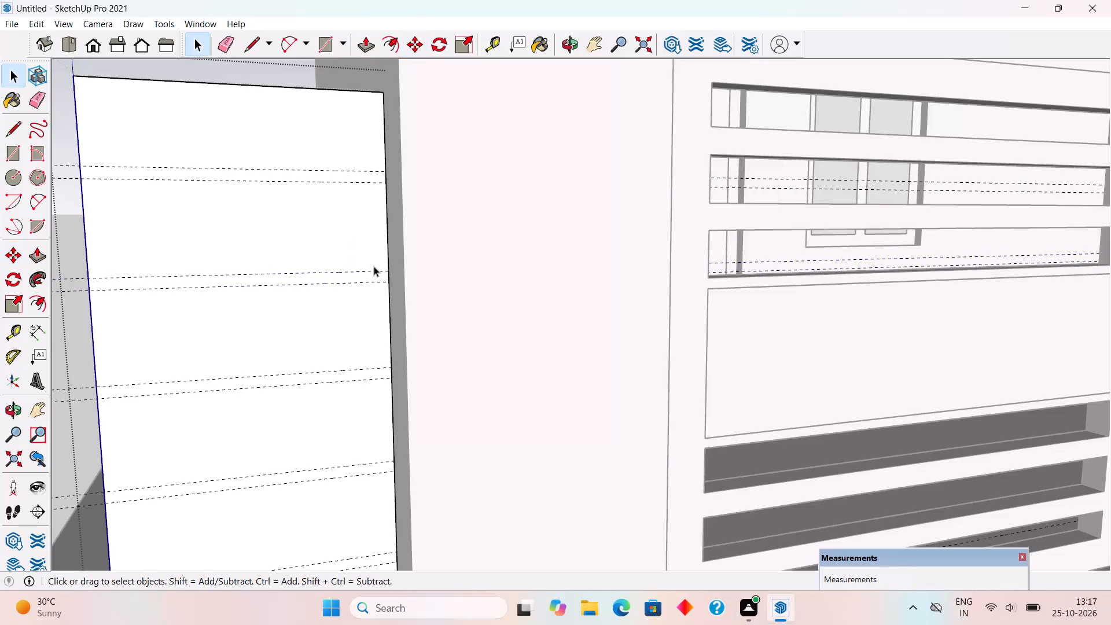
# Draw three 1" by 2' rectangular strips between the upper three guide pairs on the pillar's front face.
pyautogui.scroll(-6, 366, 259)
pyautogui.scroll(4, 345, 282)
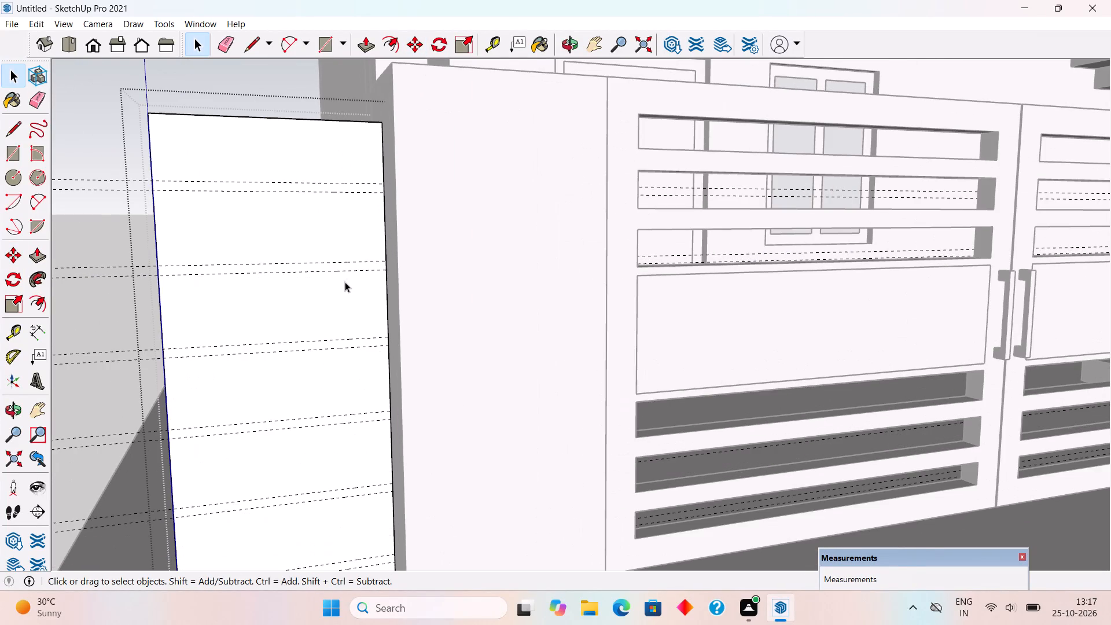
pyautogui.doubleClick(169, 204)
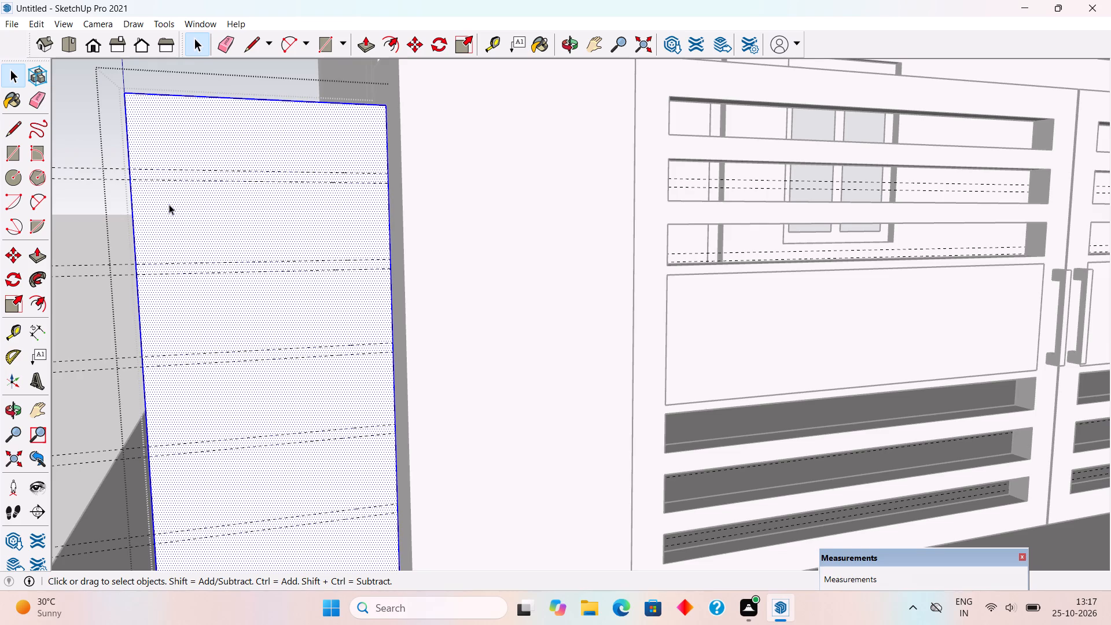
pyautogui.press('r')
pyautogui.click(131, 171)
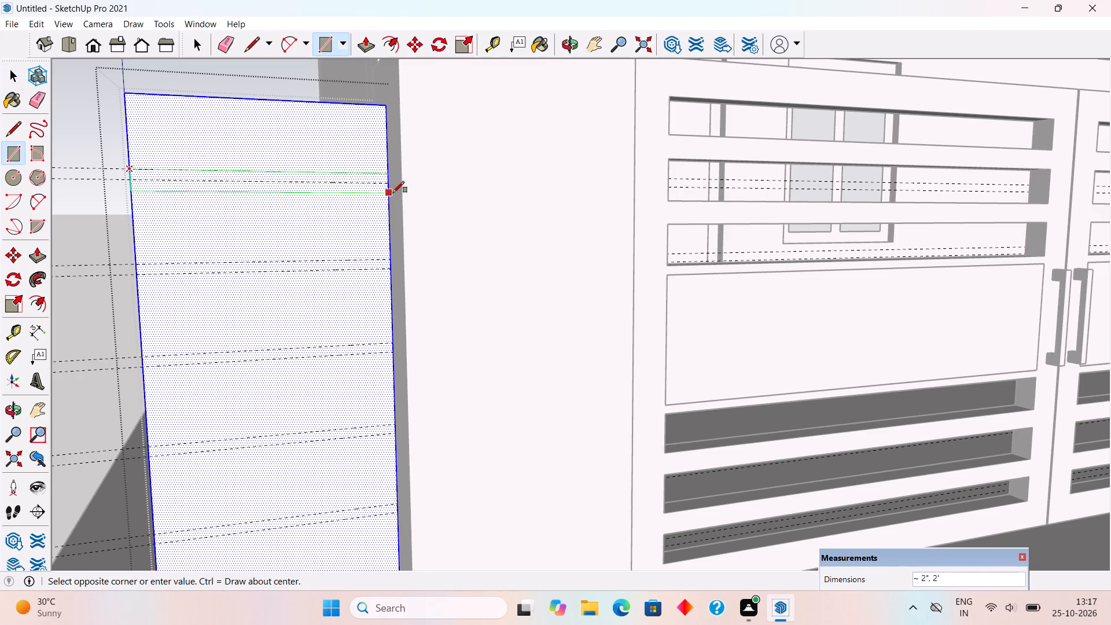
pyautogui.click(385, 186)
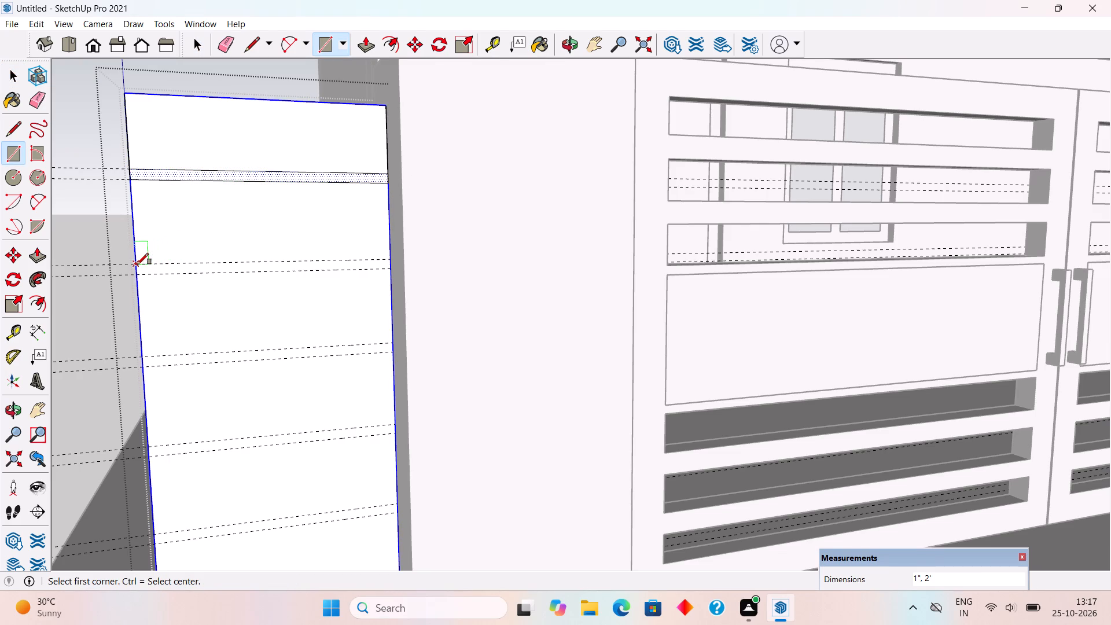
pyautogui.click(137, 264)
pyautogui.click(390, 271)
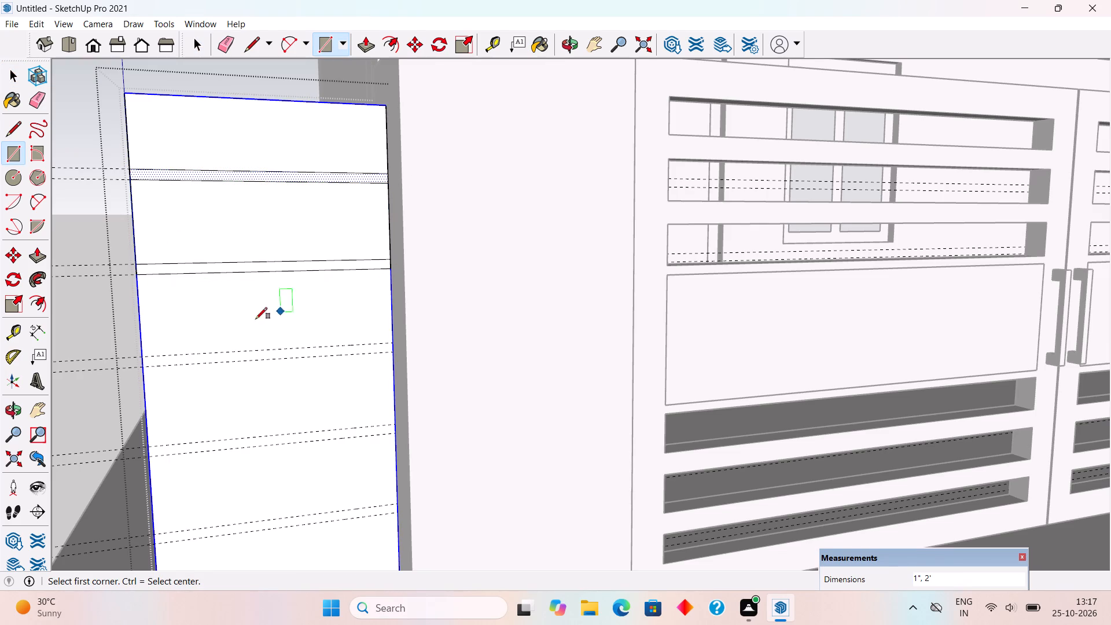
pyautogui.click(146, 355)
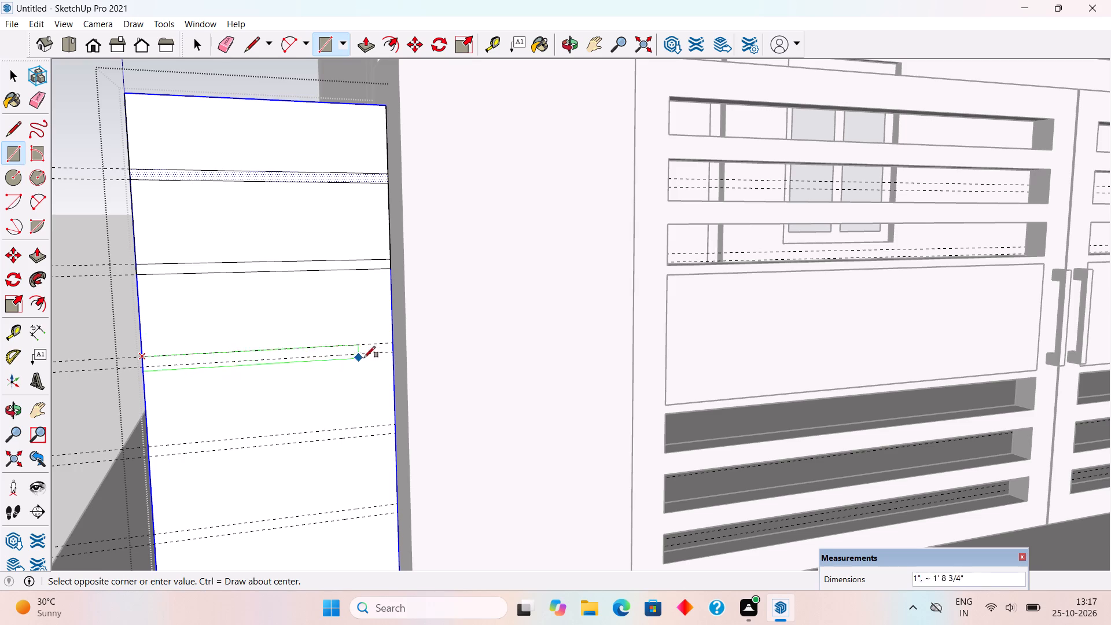
pyautogui.click(396, 353)
# Draw three more 1" by 2' rectangular strips between the lower three guide pairs on the pillar face.
pyautogui.scroll(-4, 348, 253)
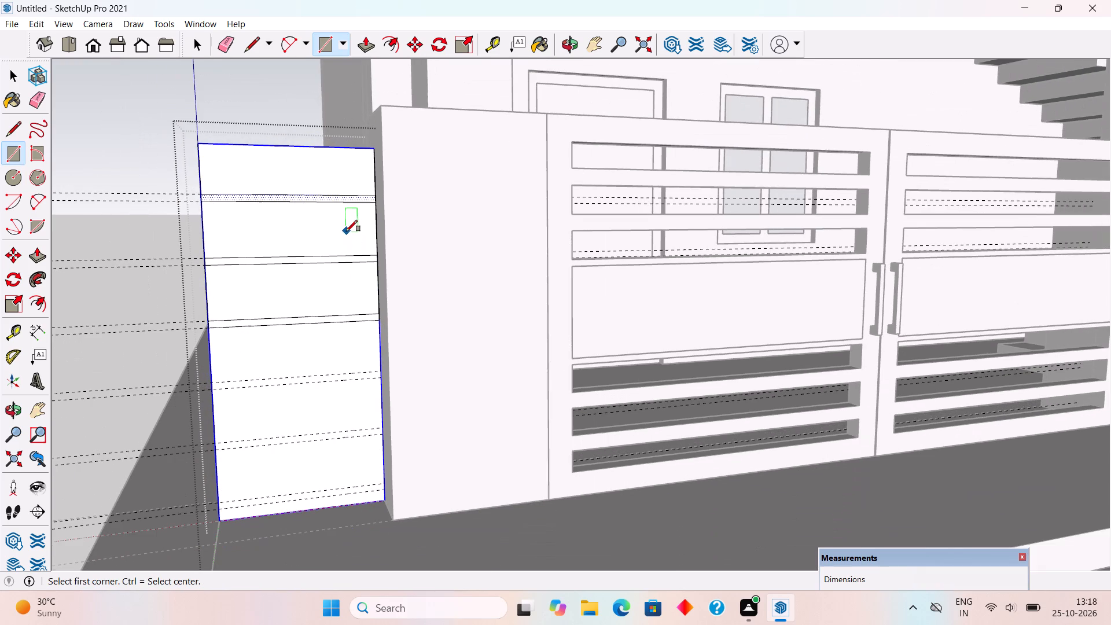
pyautogui.scroll(5, 329, 554)
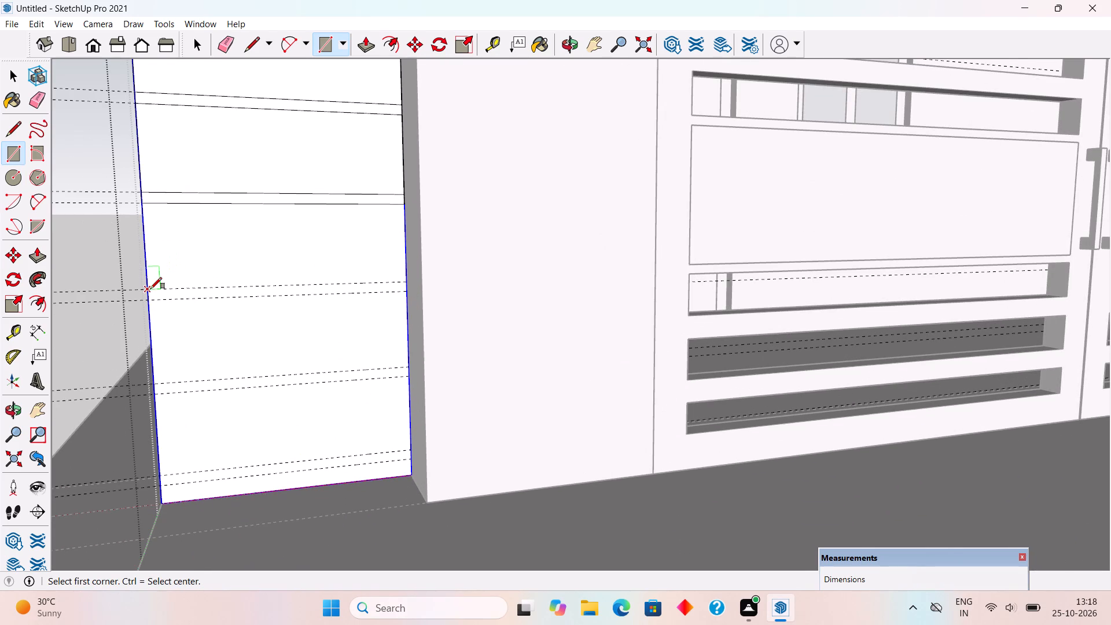
pyautogui.click(150, 289)
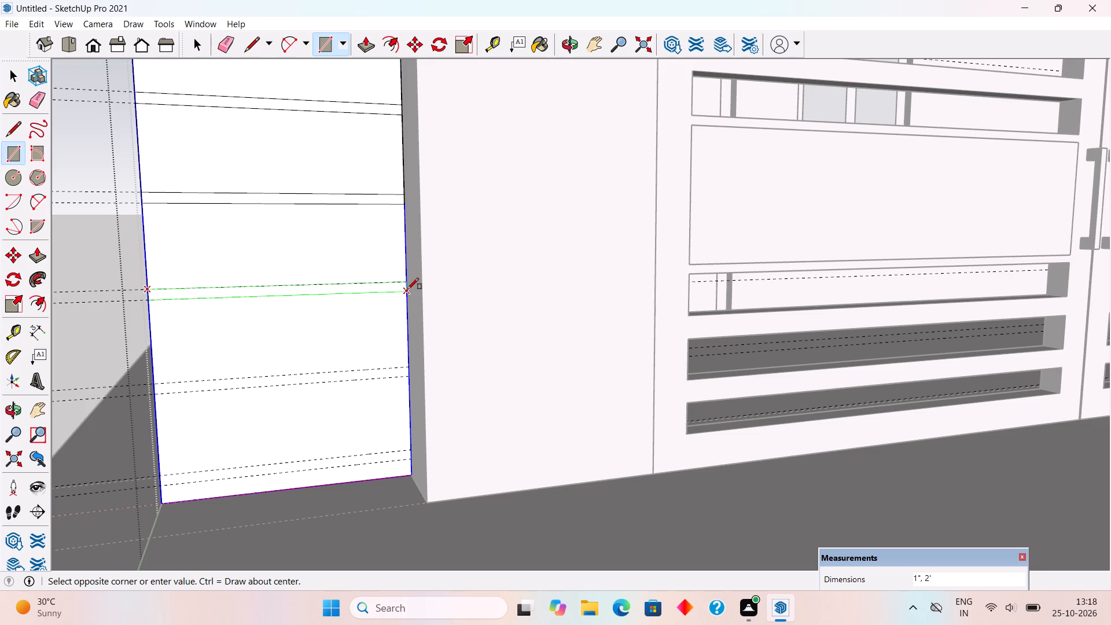
pyautogui.click(407, 289)
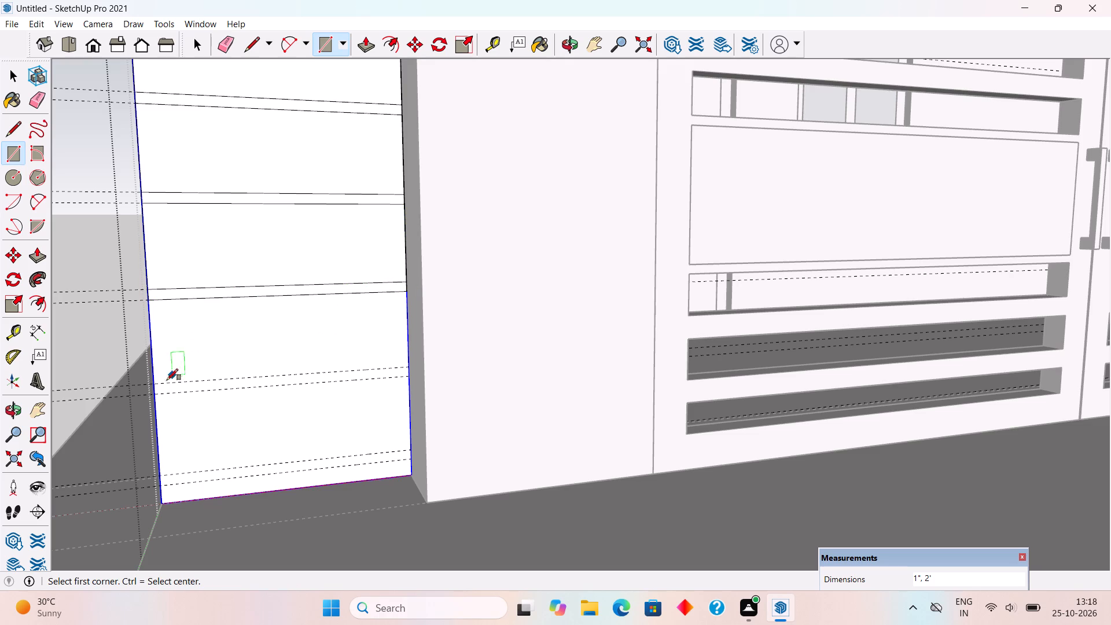
pyautogui.click(157, 386)
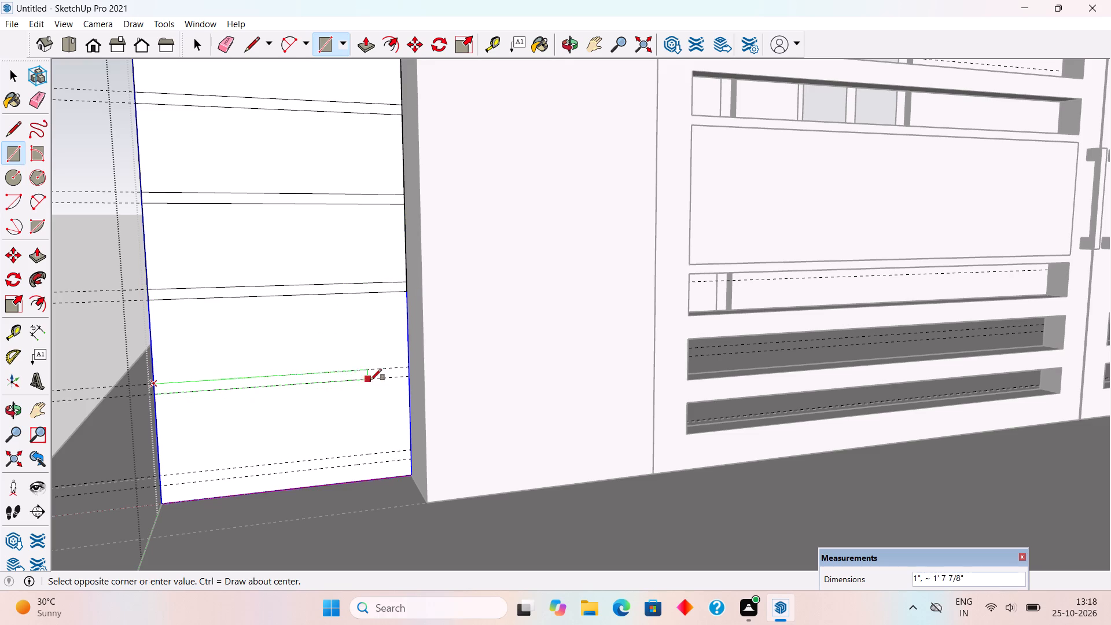
pyautogui.click(410, 377)
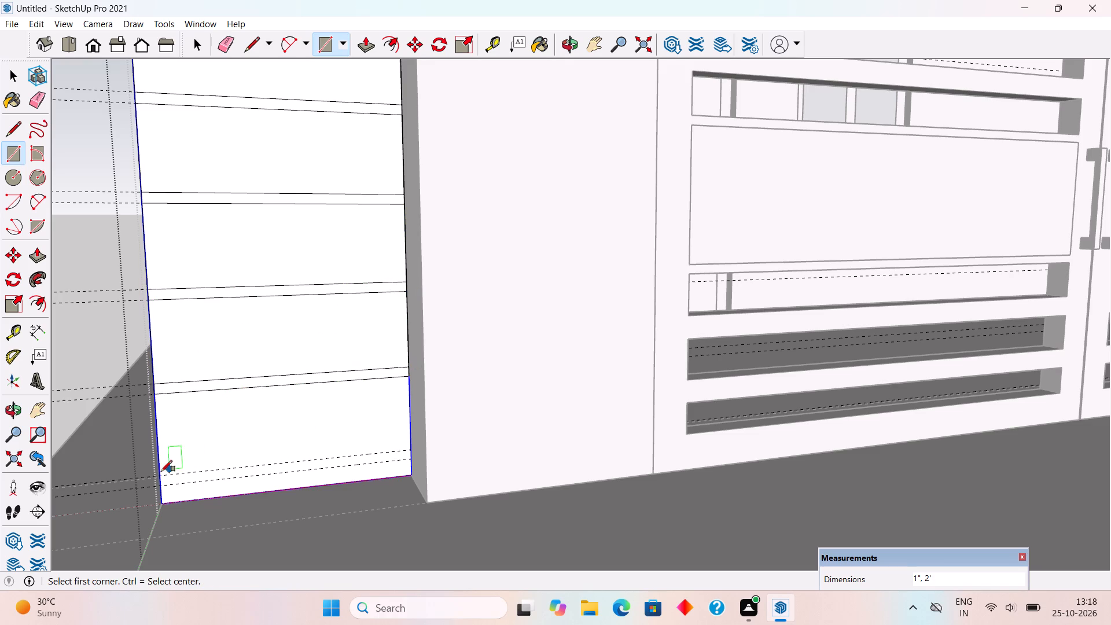
pyautogui.click(163, 476)
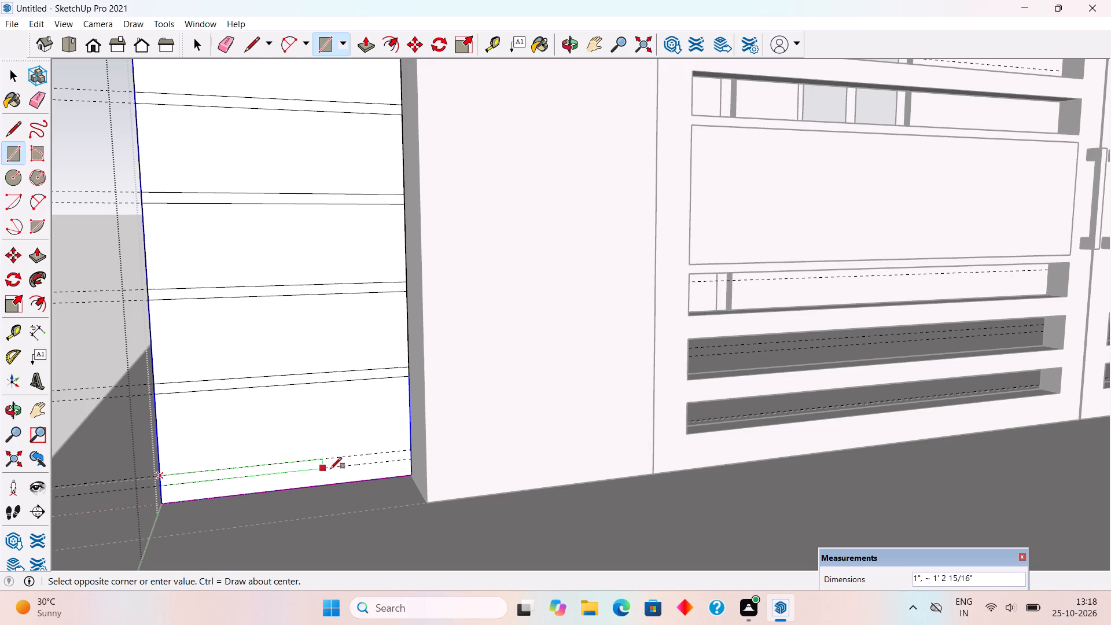
pyautogui.click(410, 459)
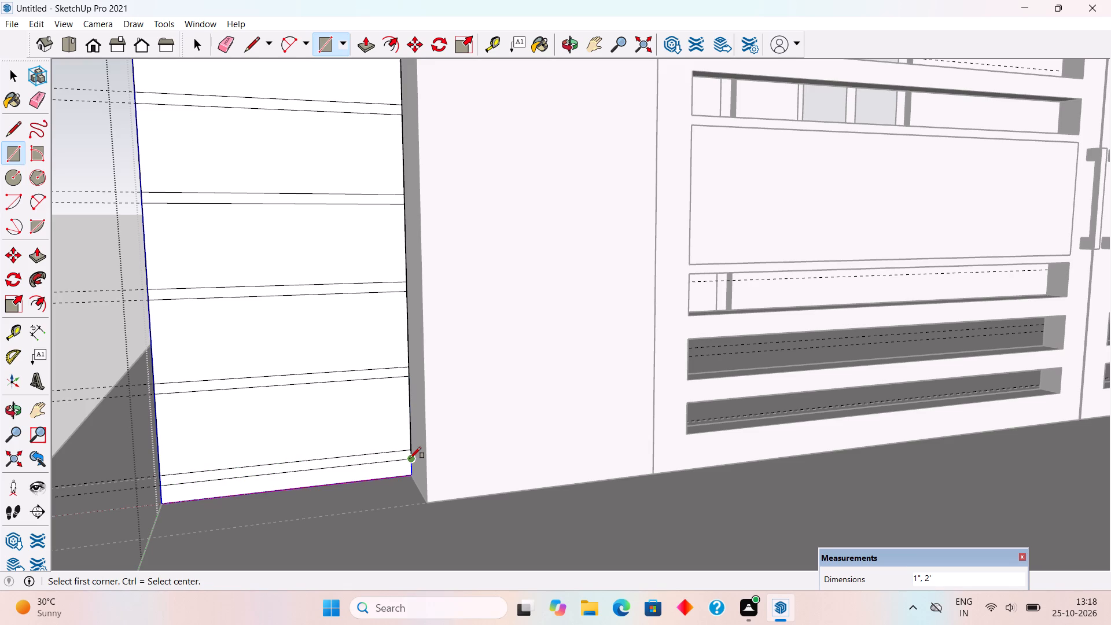
# Push the lowest strip on the pillar face inward by 0.5" to form a groove.
pyautogui.press('p')
pyautogui.moveTo(263, 453); pyautogui.dragTo(457, 428, button='middle')
pyautogui.scroll(-3, 457, 428)
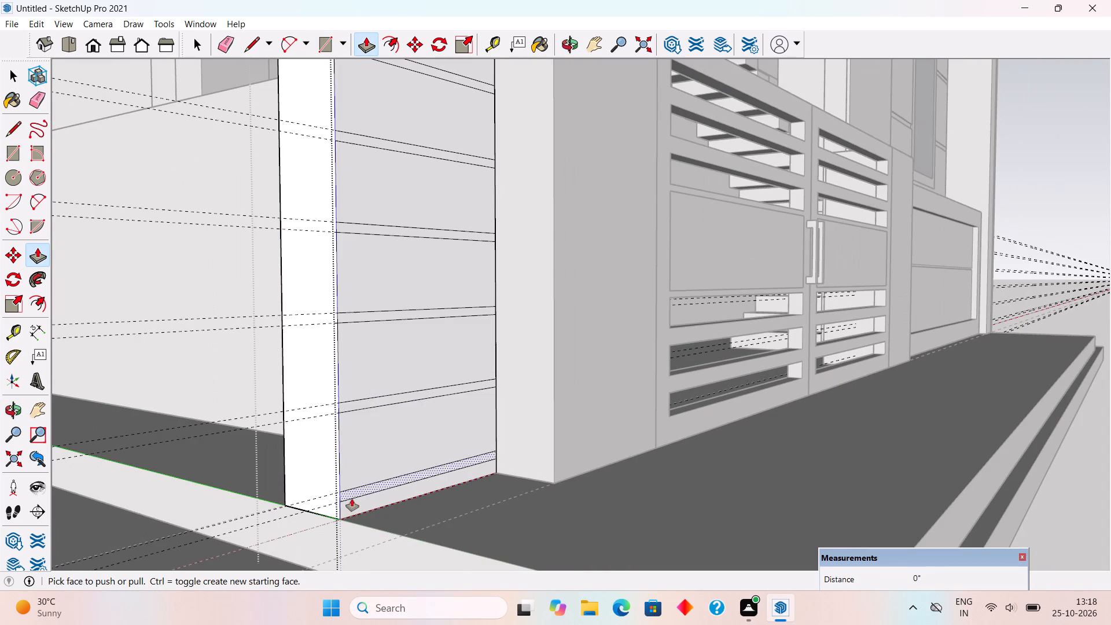
pyautogui.click(352, 499)
pyautogui.press('.')
pyautogui.press('5')
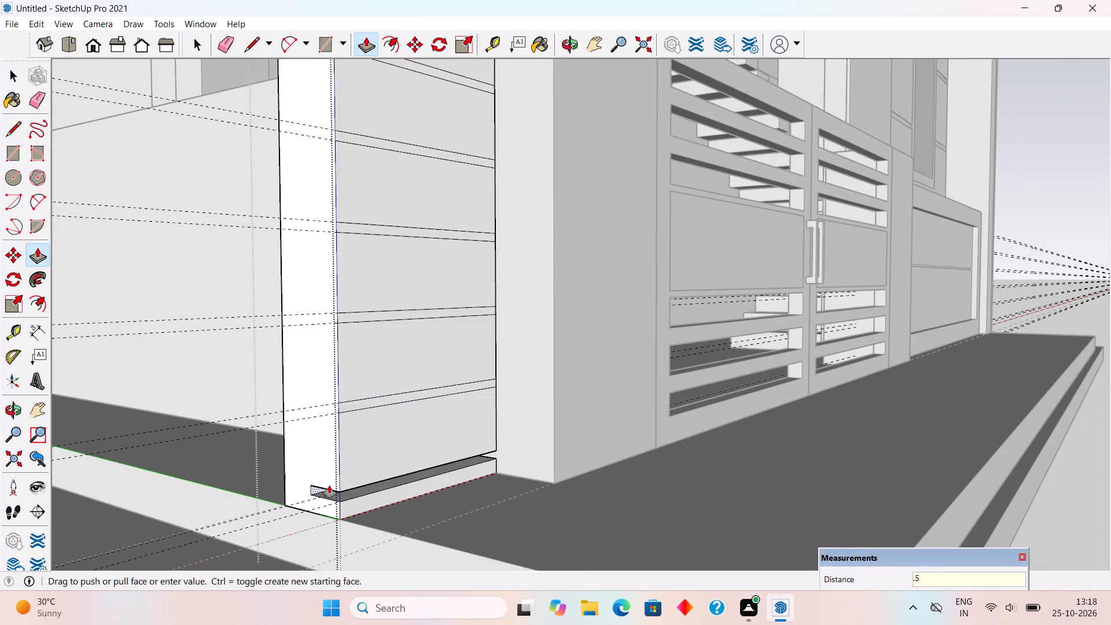
pyautogui.hotkey('shift', '"')
pyautogui.press('Return')
# Repeat the same 0.5" inward push on the remaining five strips of the pillar face.
pyautogui.click(343, 409)
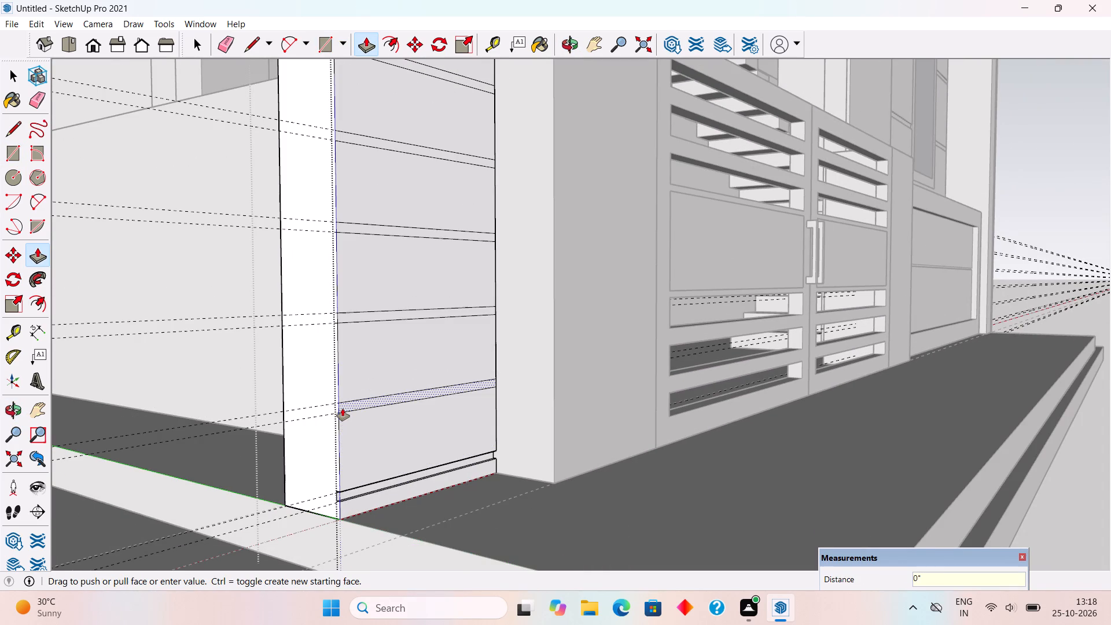
pyautogui.click(343, 409)
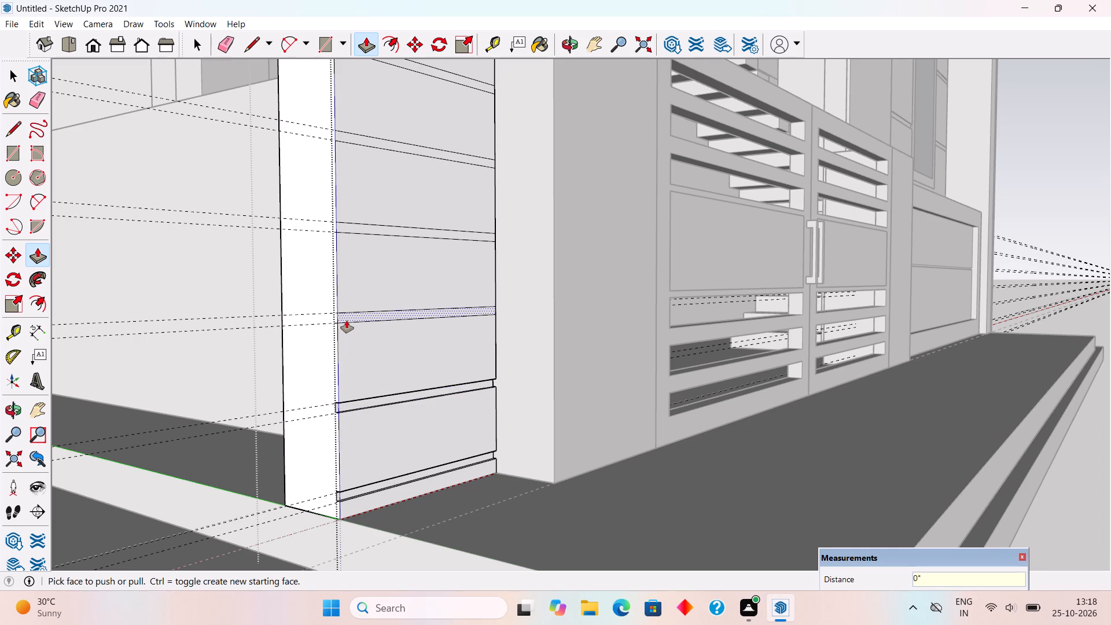
pyautogui.doubleClick(347, 318)
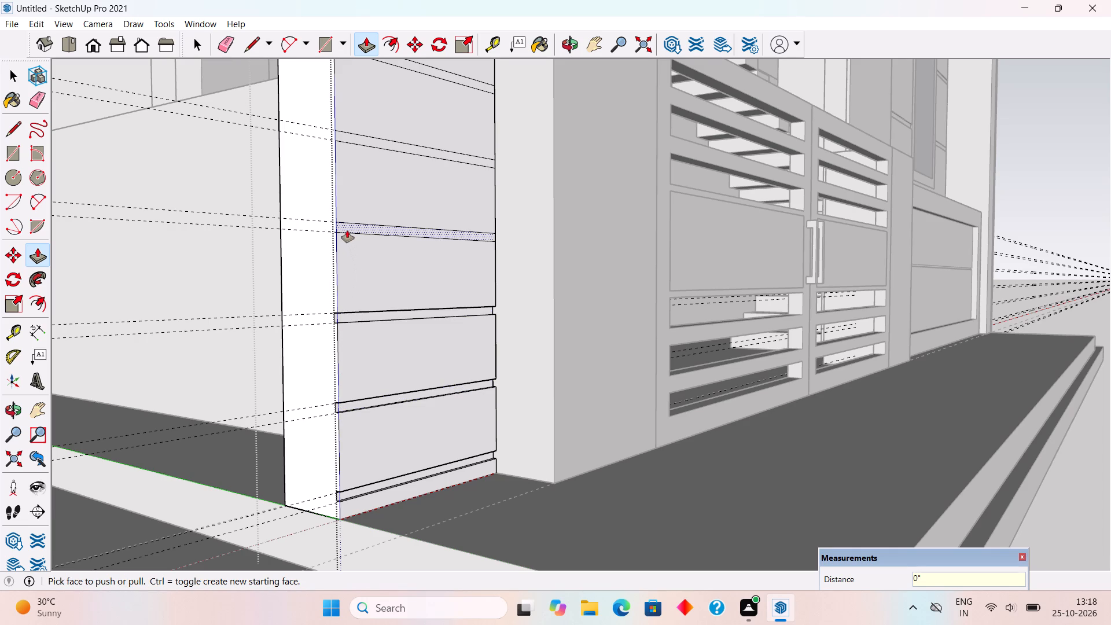
pyautogui.doubleClick(347, 230)
pyautogui.doubleClick(355, 143)
pyautogui.scroll(-6, 341, 201)
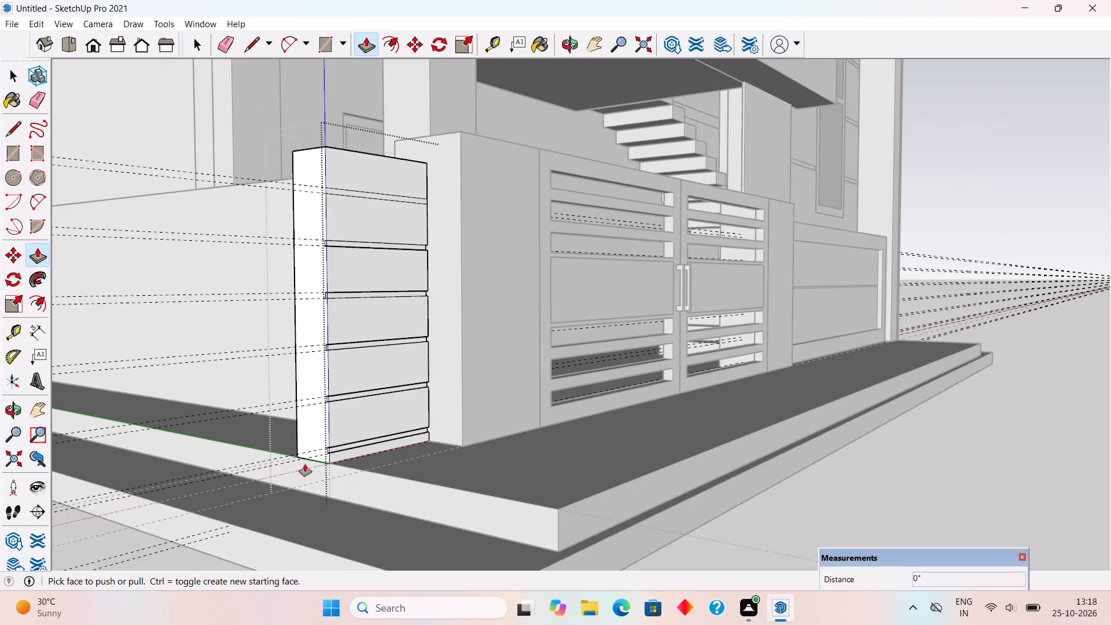
pyautogui.scroll(3, 343, 197)
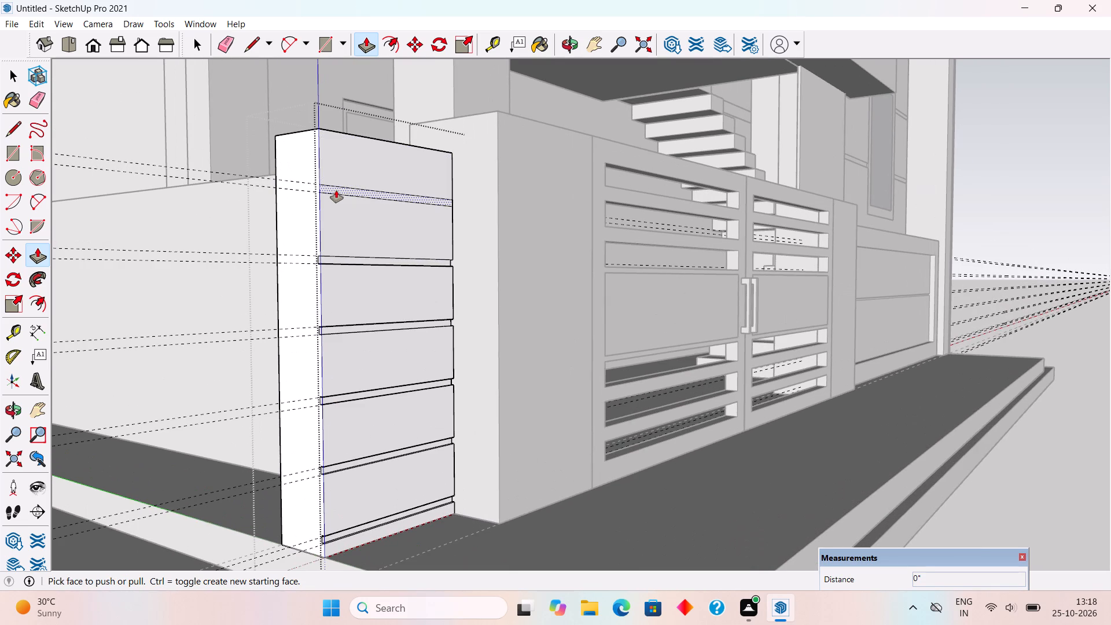
pyautogui.doubleClick(336, 190)
pyautogui.press('space')
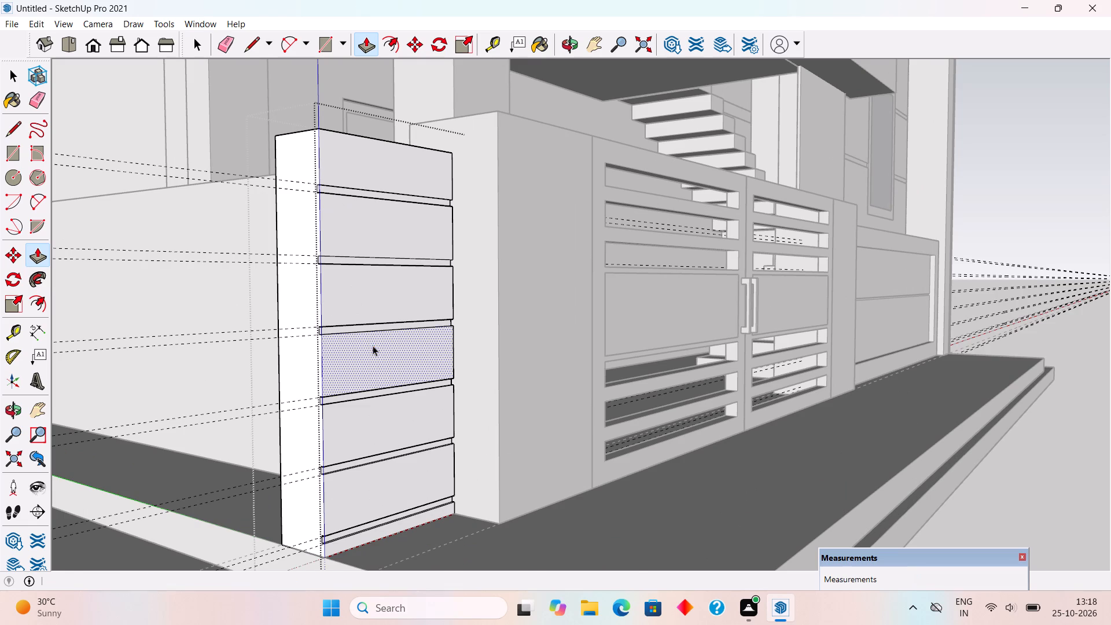
# Leave the pillar group and move the side boundary wall outward about 2' so its corner meets the pillar's outer corner.
pyautogui.scroll(-11, 374, 345)
pyautogui.moveTo(312, 334); pyautogui.dragTo(536, 380, button='middle')
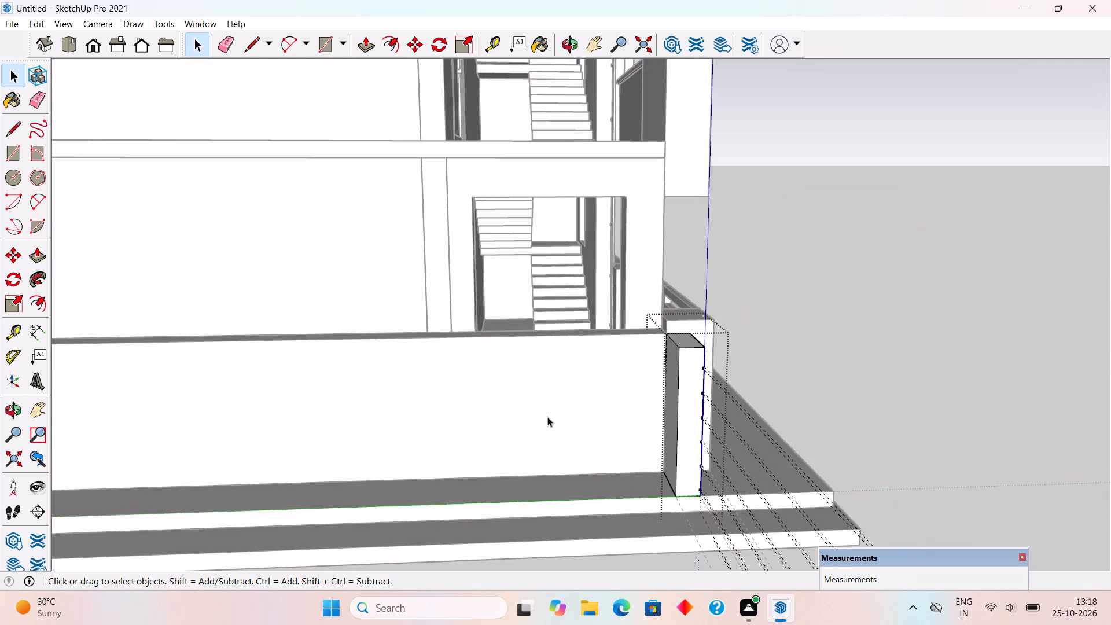
pyautogui.click(548, 417)
pyautogui.click(590, 458)
pyautogui.scroll(7, 646, 507)
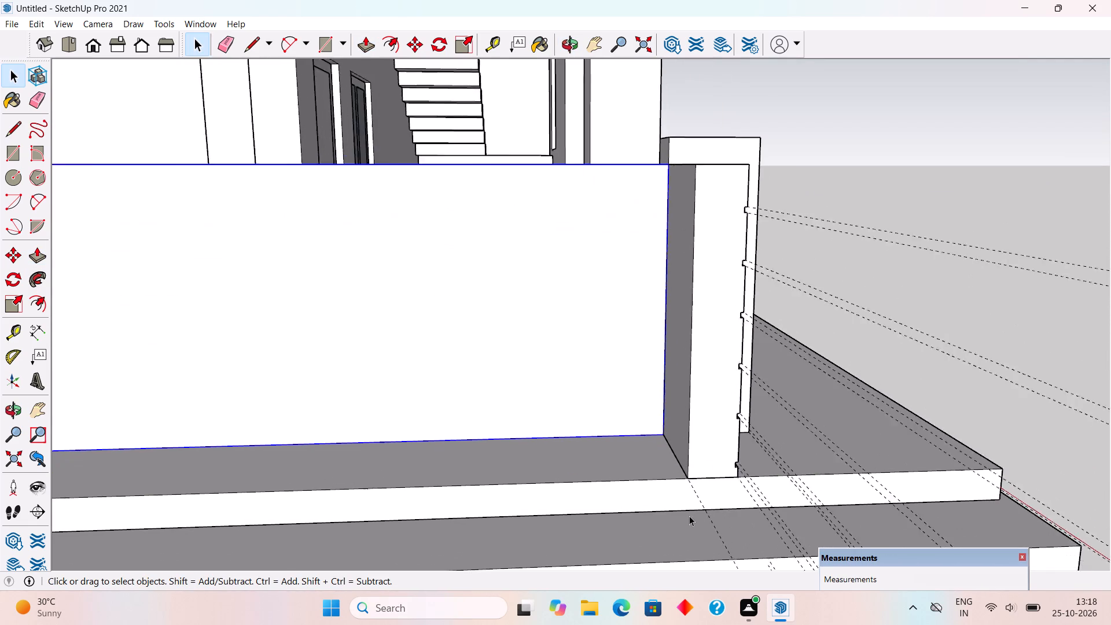
pyautogui.scroll(1, 689, 516)
pyautogui.press('m')
pyautogui.click(662, 431)
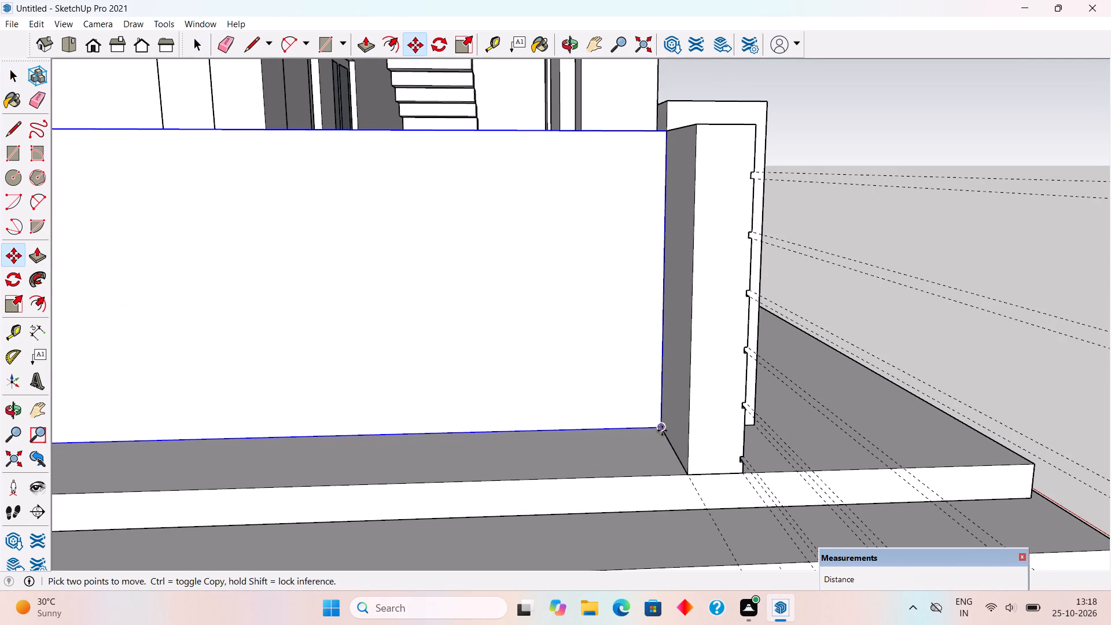
pyautogui.click(685, 472)
pyautogui.press('space')
pyautogui.scroll(-6, 685, 472)
pyautogui.click(822, 294)
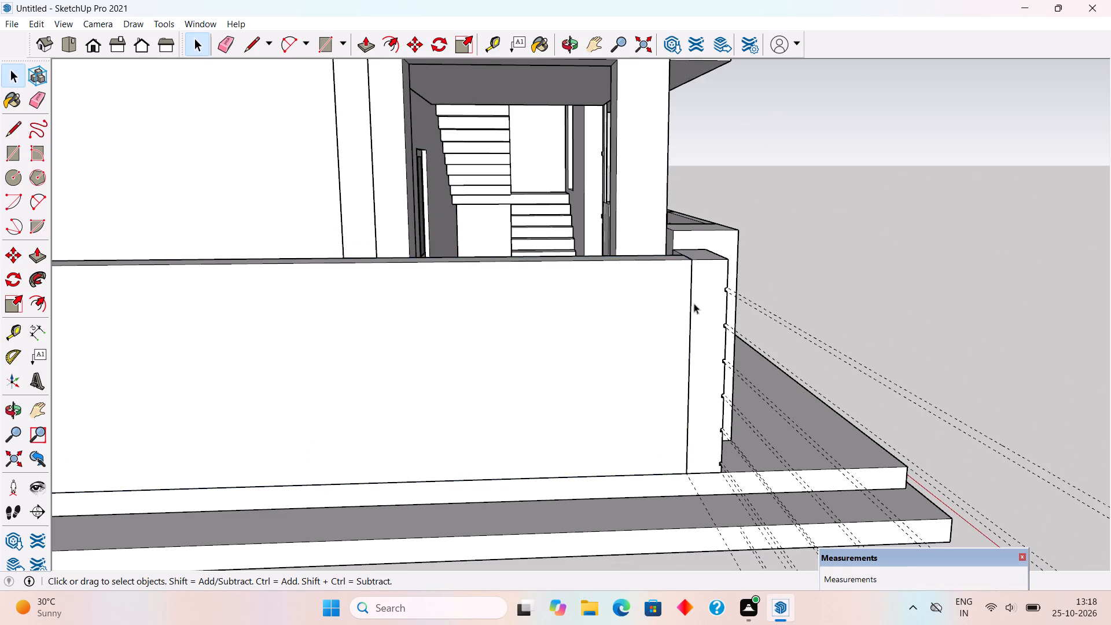
# Place a guide 9" inward from the plinth edge across the gap between the house and the boundary wall's far end.
pyautogui.scroll(-10, 691, 304)
pyautogui.moveTo(360, 334); pyautogui.dragTo(721, 338, button='middle')
pyautogui.scroll(5, 722, 427)
pyautogui.moveTo(460, 370); pyautogui.dragTo(485, 425, button='middle')
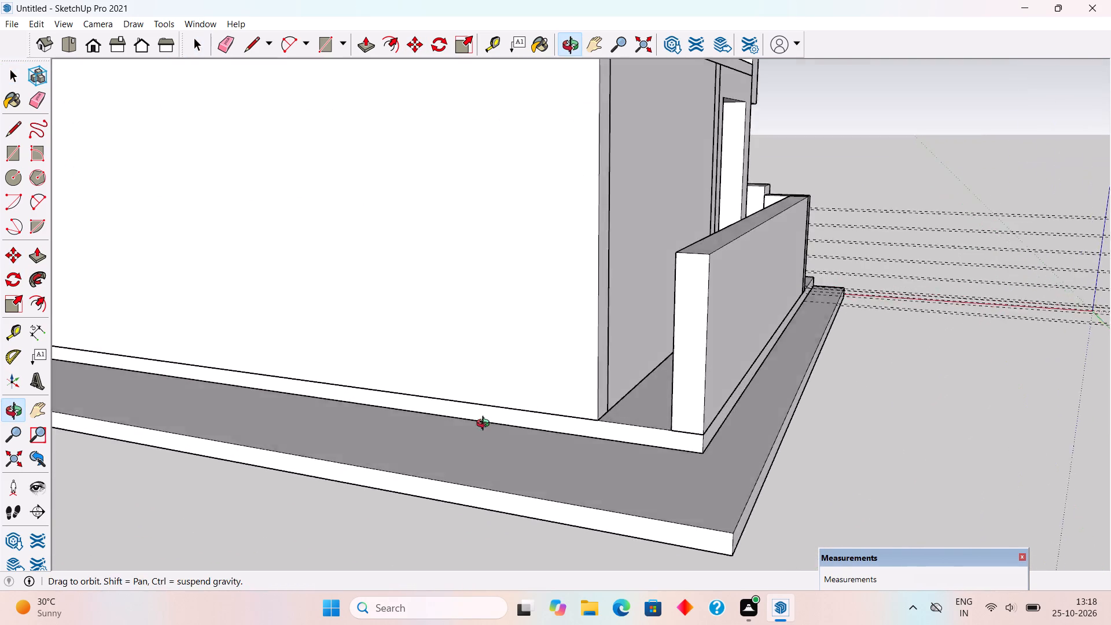
pyautogui.moveTo(485, 425); pyautogui.dragTo(583, 473, button='middle')
pyautogui.scroll(-4, 664, 404)
pyautogui.scroll(5, 816, 546)
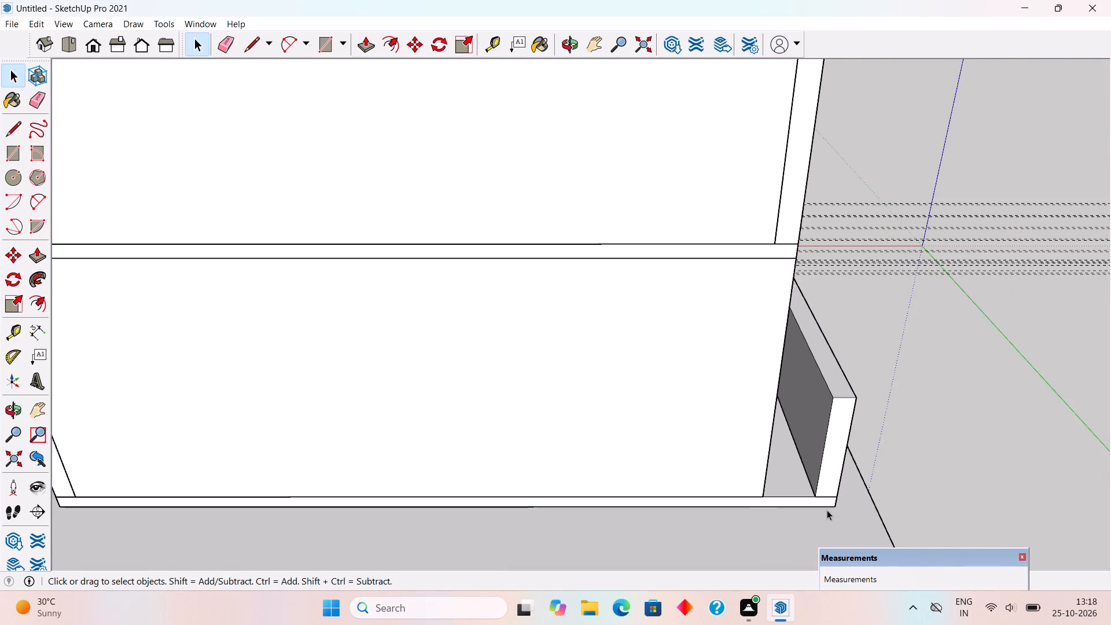
pyautogui.scroll(15, 827, 510)
pyautogui.moveTo(770, 487); pyautogui.dragTo(734, 531, button='middle')
pyautogui.scroll(5, 734, 531)
pyautogui.press('t')
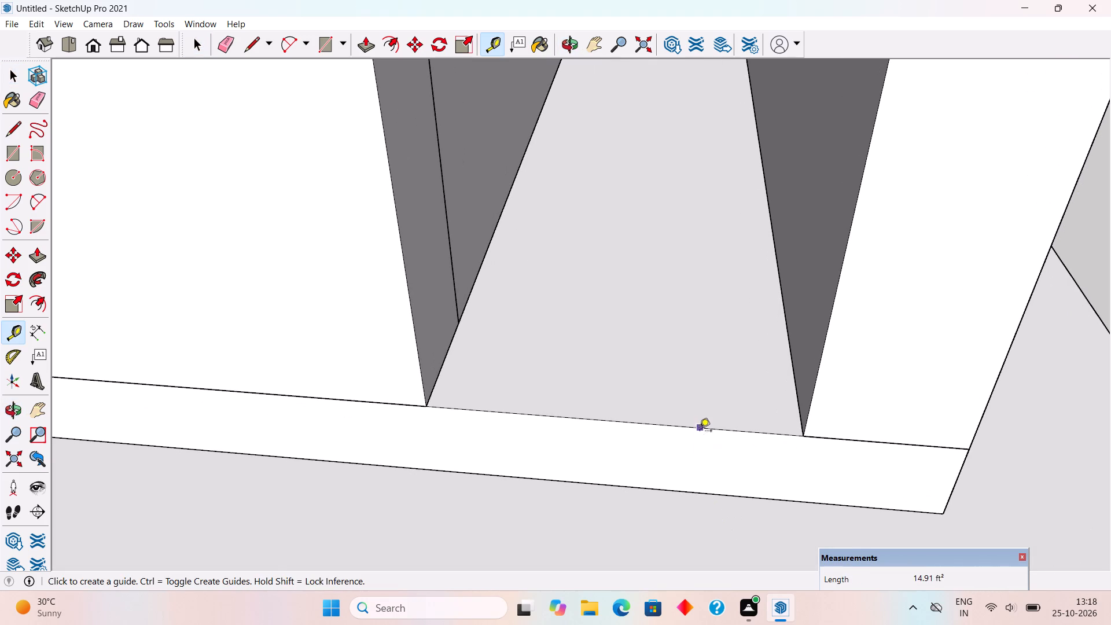
pyautogui.click(698, 428)
pyautogui.press('9')
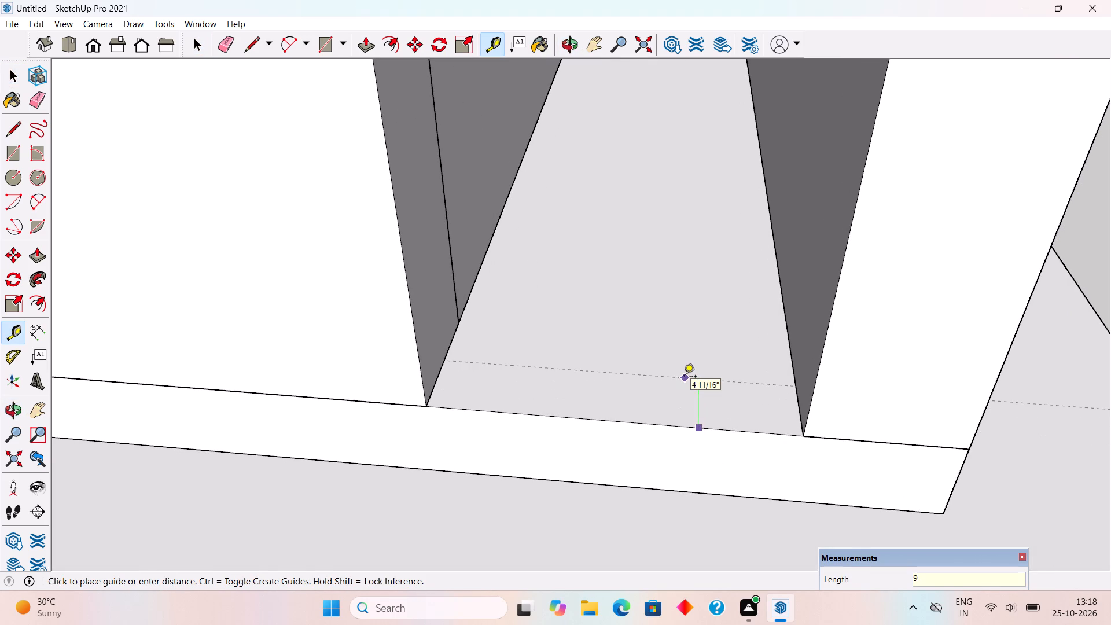
pyautogui.hotkey('shift', '"')
pyautogui.press('Return')
# Draw a 2' by 9" rectangle across the rear gap and extrude it up to the side boundary wall's top.
pyautogui.press('r')
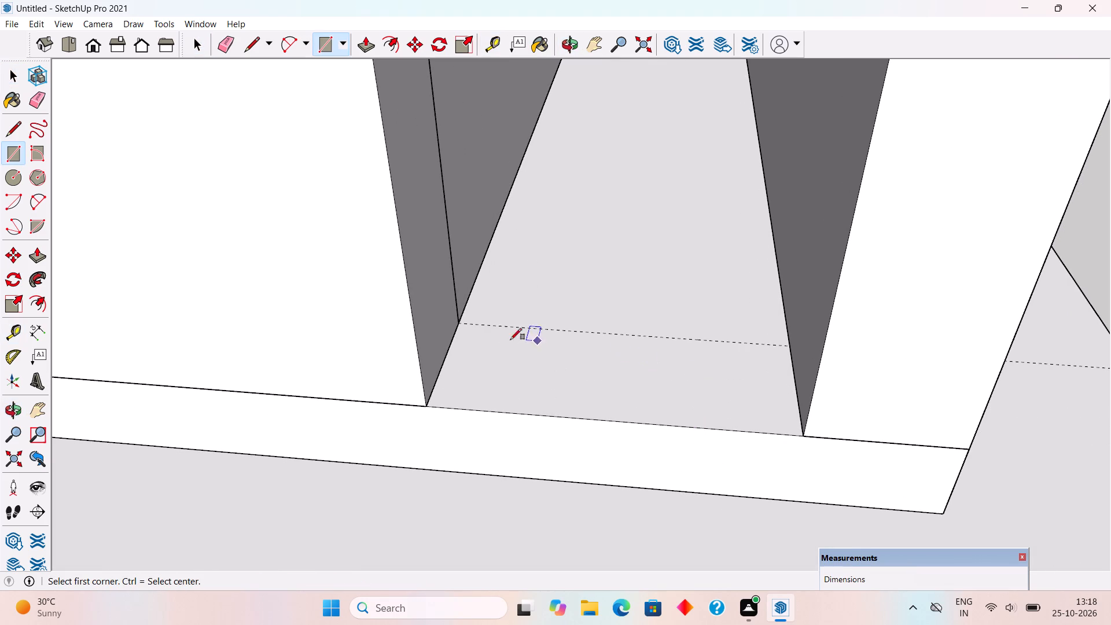
pyautogui.click(461, 323)
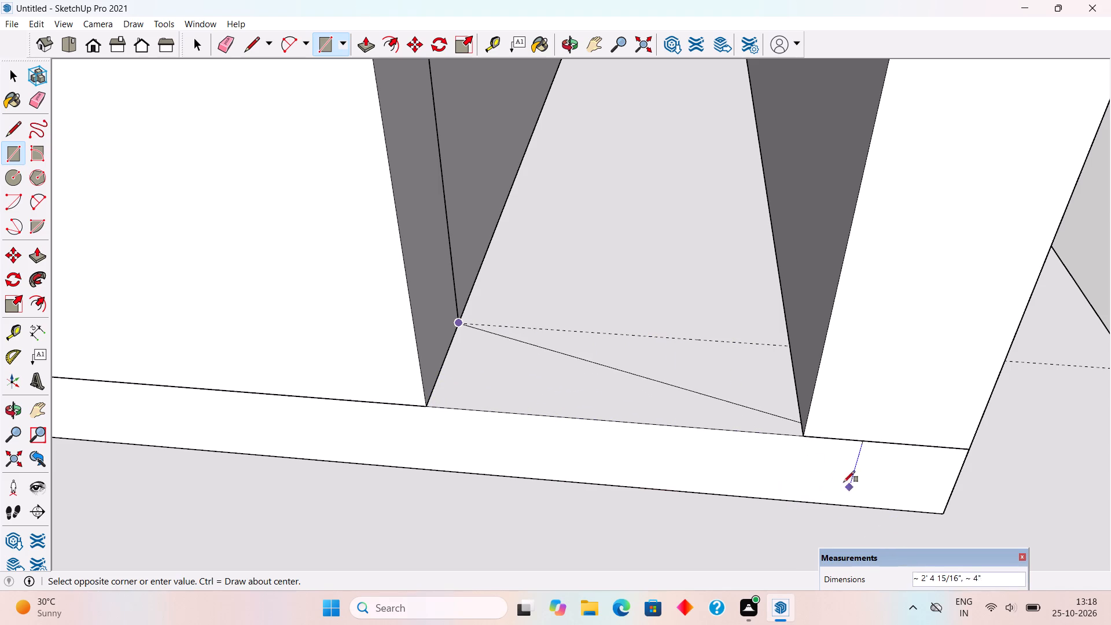
pyautogui.click(807, 432)
pyautogui.press('p')
pyautogui.click(800, 425)
pyautogui.scroll(-3, 816, 378)
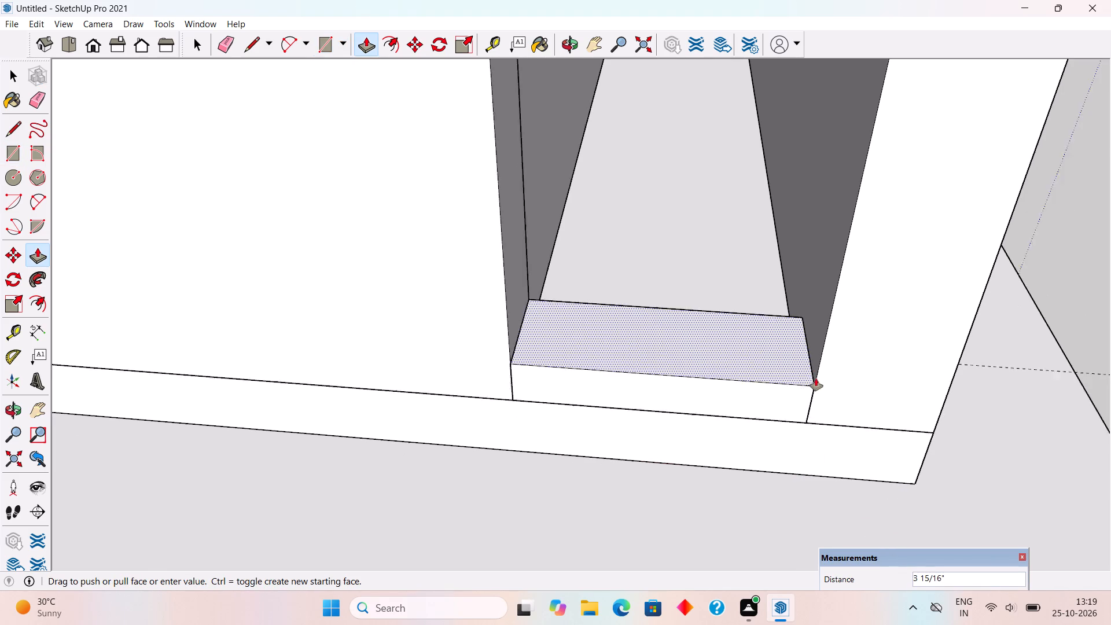
pyautogui.scroll(-12, 816, 378)
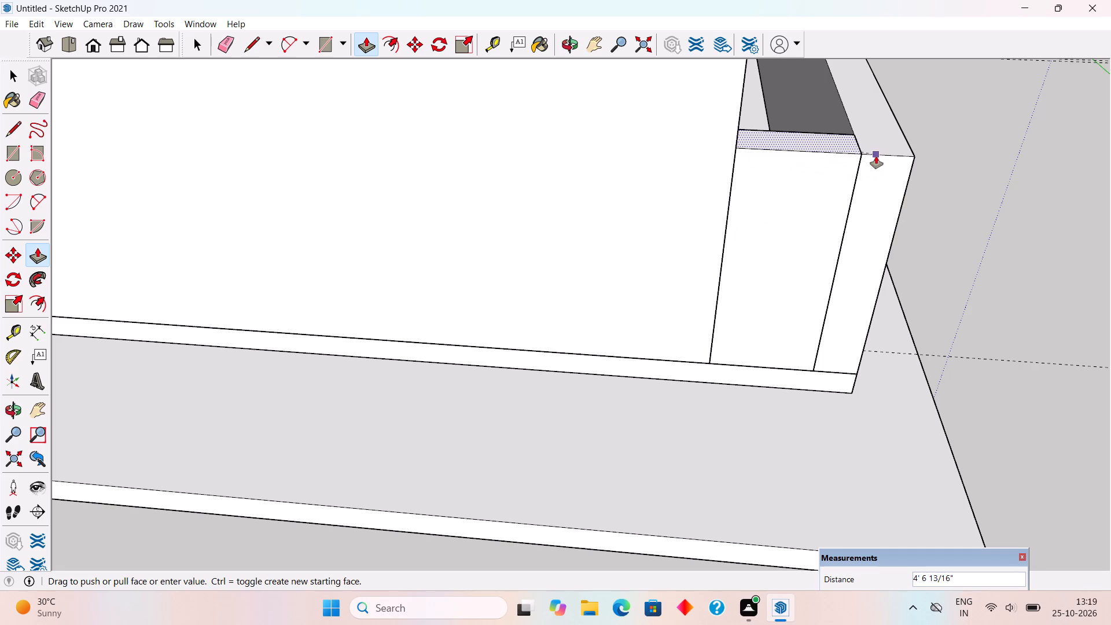
pyautogui.click(876, 156)
# Group the new rear wall piece between the house and the side boundary wall.
pyautogui.press('space')
pyautogui.tripleClick(821, 193)
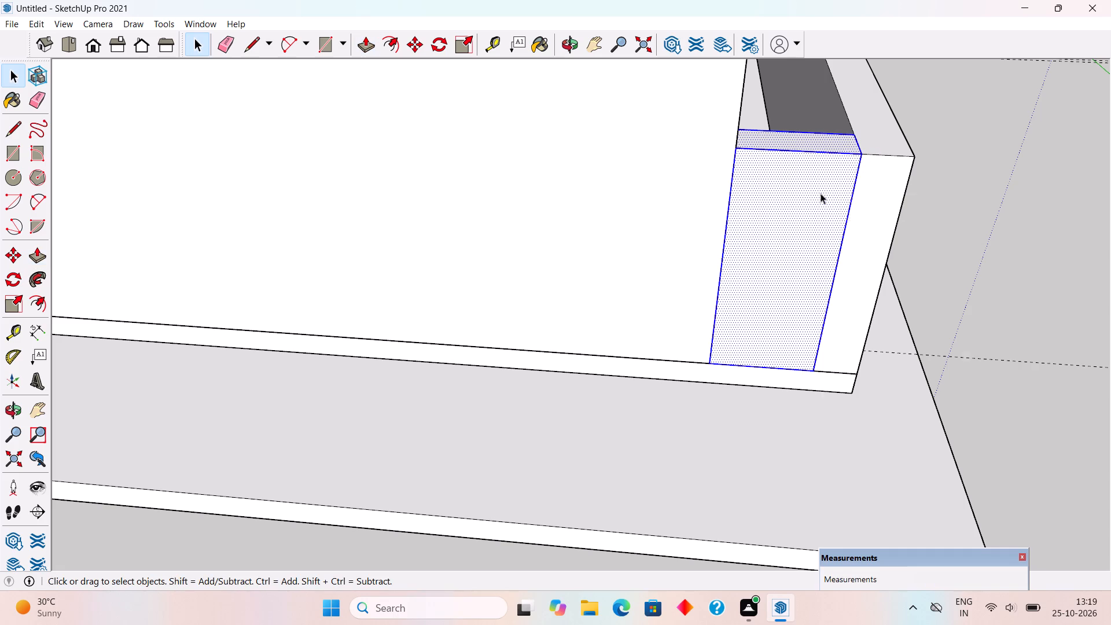
pyautogui.rightClick(821, 193)
pyautogui.click(849, 319)
pyautogui.click(891, 273)
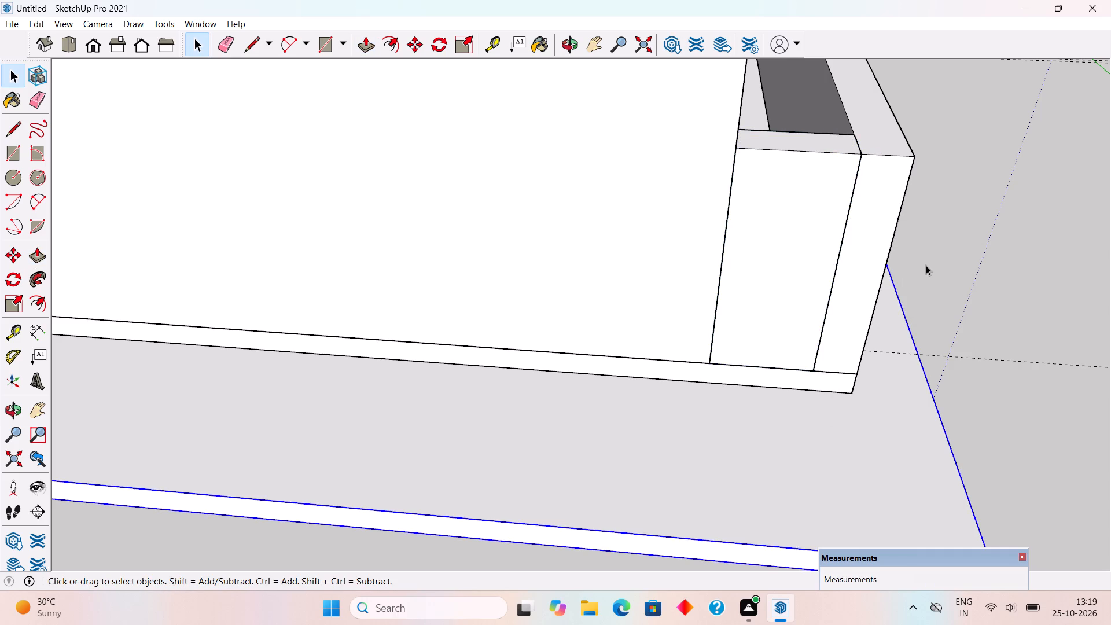
pyautogui.click(926, 264)
# Examine the front elevation with its gate, pillars and boundary walls from several distances.
pyautogui.moveTo(891, 251); pyautogui.dragTo(241, 241, button='middle')
pyautogui.scroll(-10, 243, 242)
pyautogui.moveTo(458, 279); pyautogui.dragTo(303, 166, button='middle')
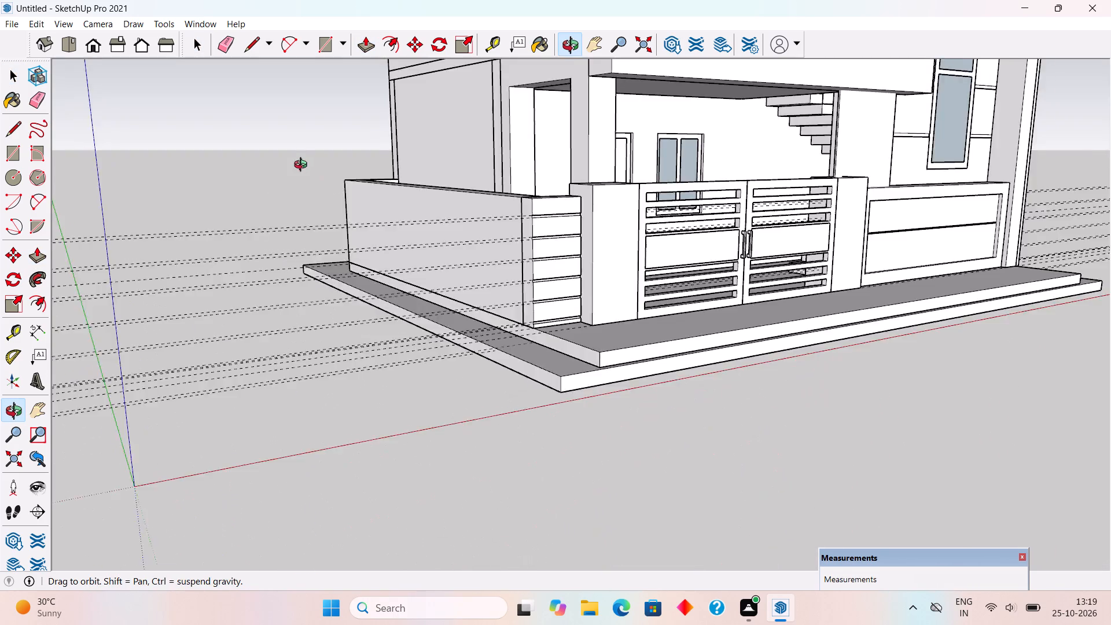
pyautogui.moveTo(303, 166); pyautogui.dragTo(207, 189, button='middle')
pyautogui.scroll(-3, 205, 189)
pyautogui.moveTo(389, 341); pyautogui.dragTo(343, 232, button='middle')
pyautogui.scroll(-12, 343, 232)
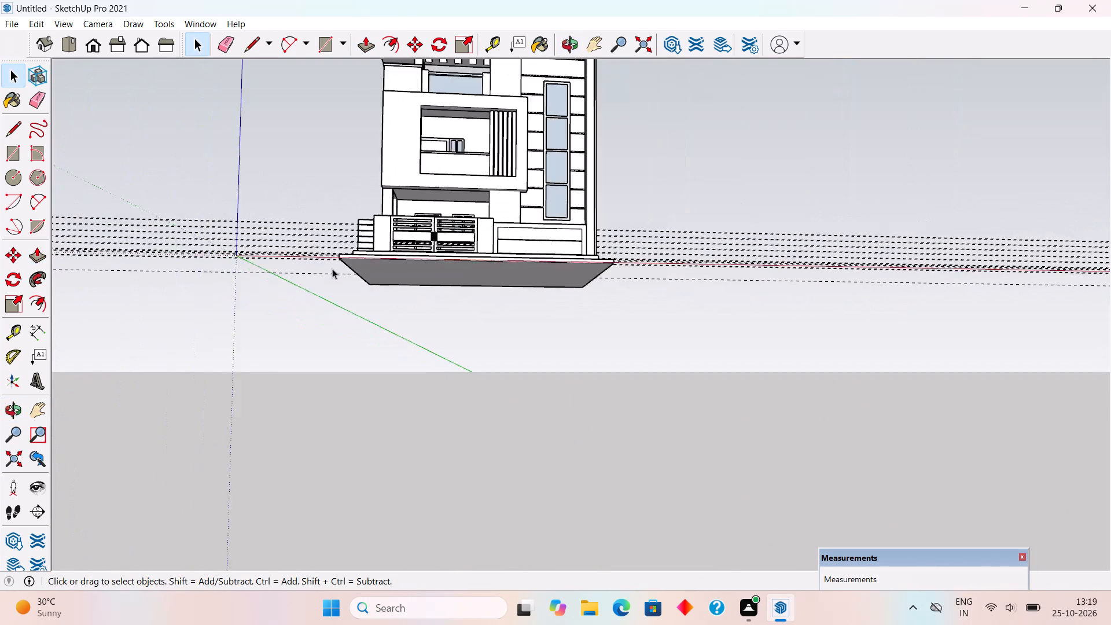
pyautogui.scroll(-6, 332, 269)
pyautogui.scroll(11, 385, 67)
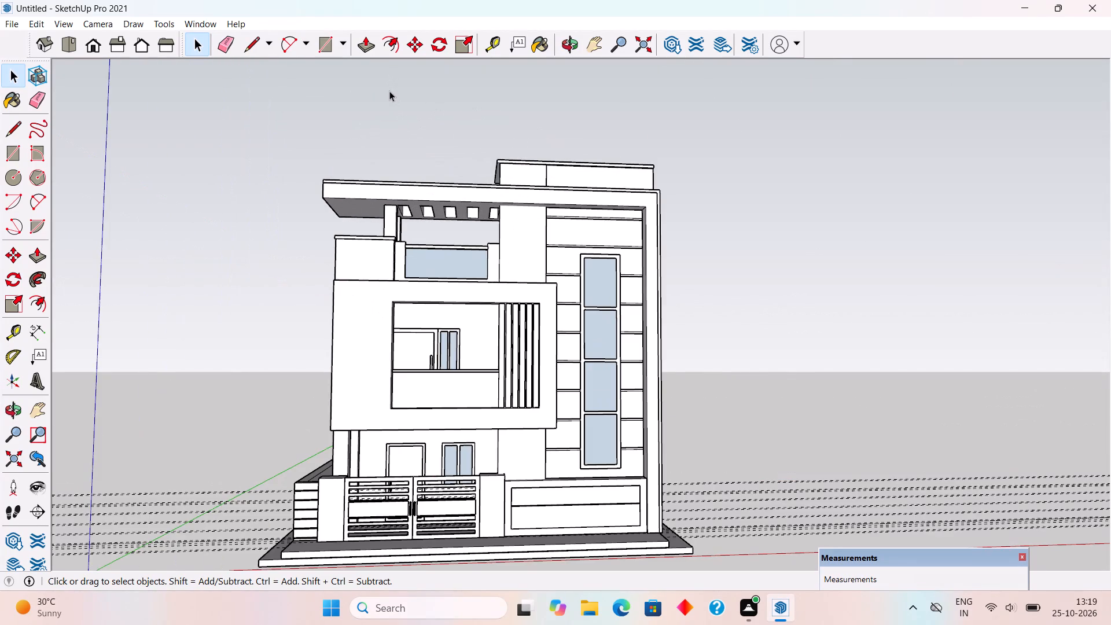
pyautogui.moveTo(392, 107); pyautogui.dragTo(395, 124, button='middle')
pyautogui.scroll(-3, 395, 124)
pyautogui.scroll(2, 298, 332)
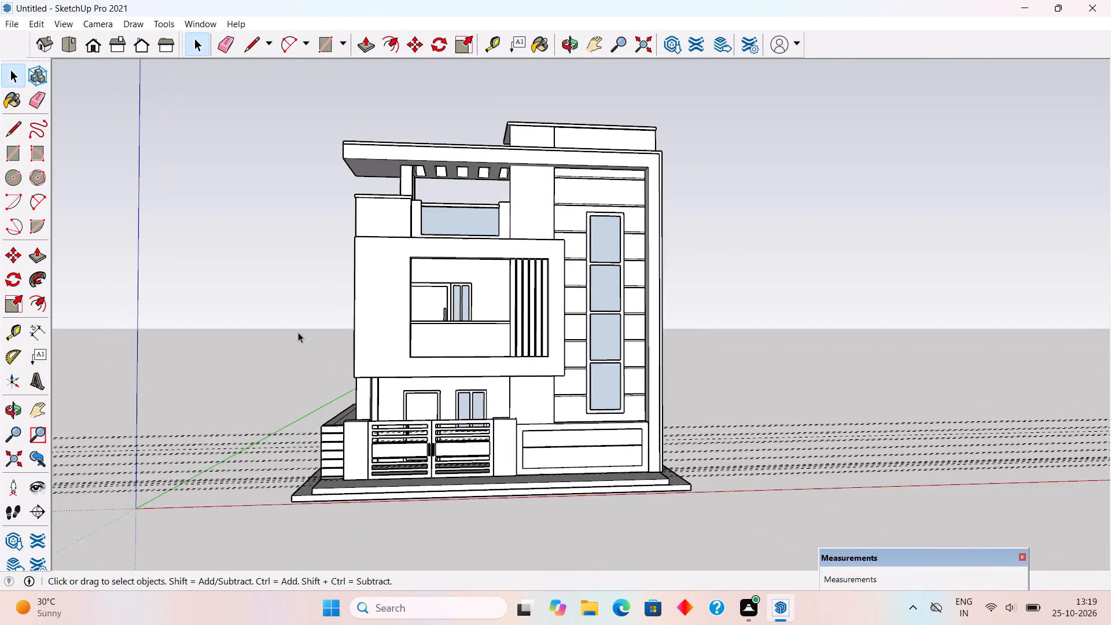
pyautogui.scroll(2, 298, 332)
pyautogui.moveTo(284, 339); pyautogui.dragTo(251, 341, button='middle')
pyautogui.scroll(1, 251, 343)
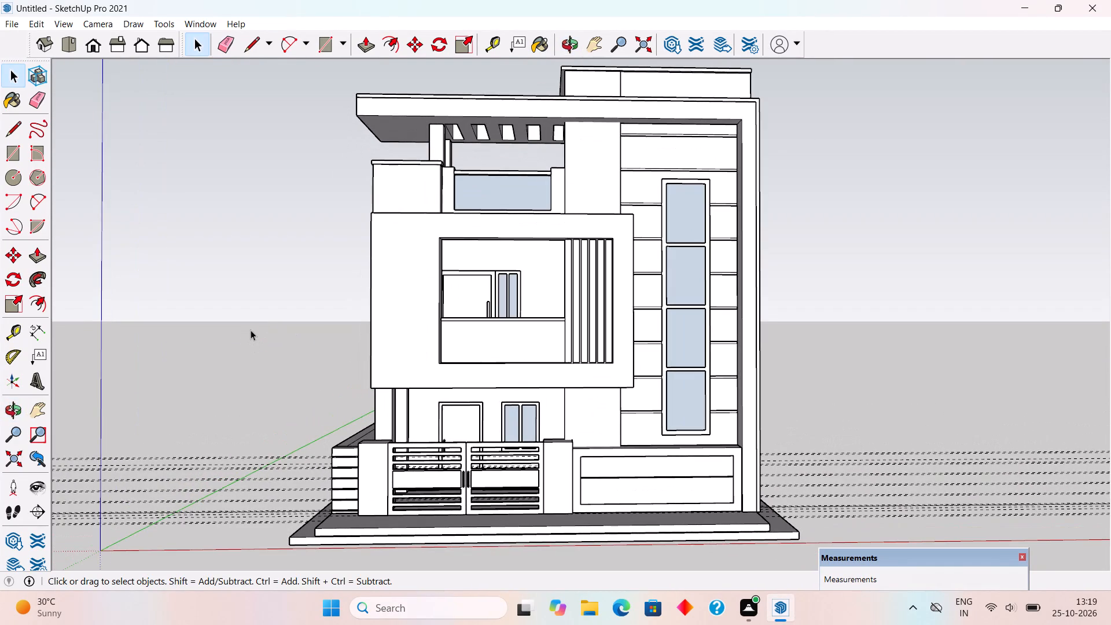
# Delete all construction guides from the model.
pyautogui.click(34, 27)
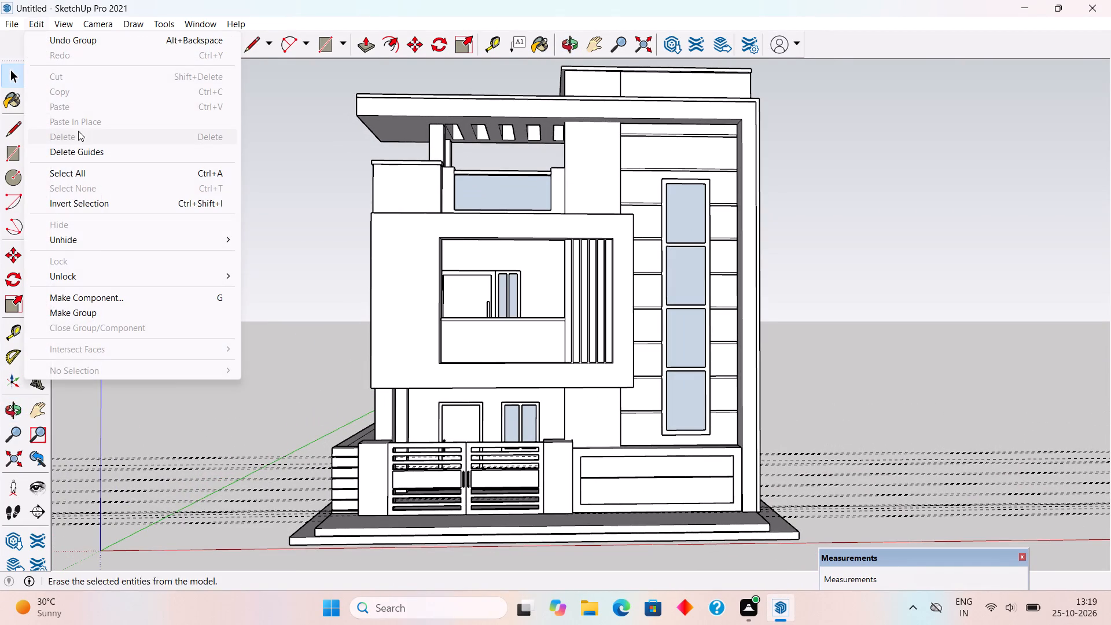
pyautogui.click(81, 151)
pyautogui.scroll(-1, 214, 197)
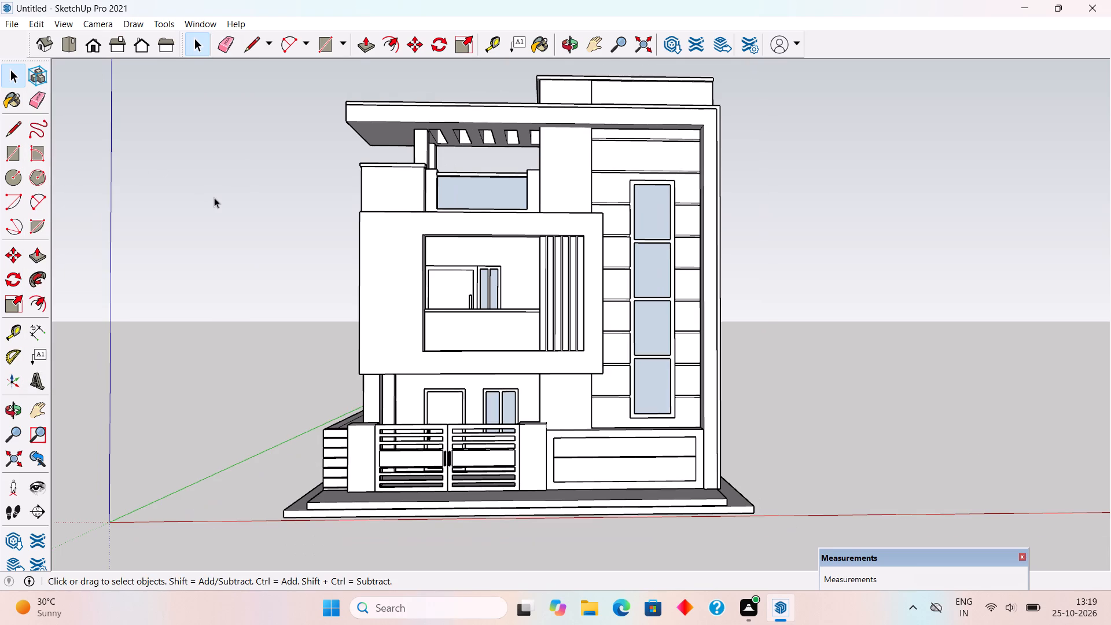
pyautogui.moveTo(216, 196); pyautogui.dragTo(227, 188, button='middle')
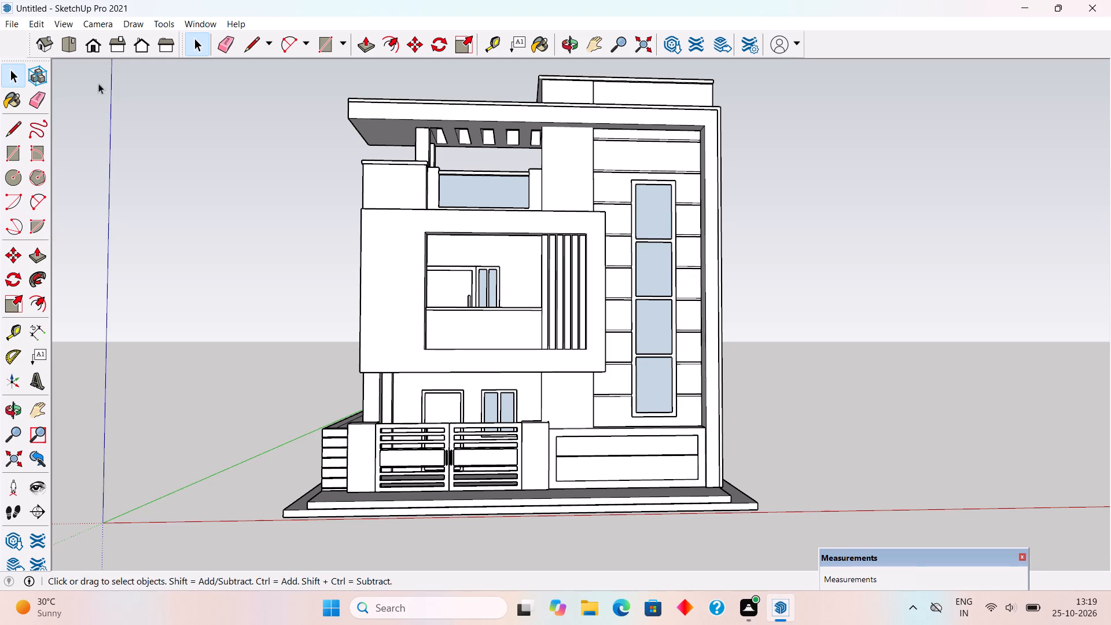
# Raise the top of the gate pillar next to the grooved pillar by 3".
pyautogui.moveTo(181, 212); pyautogui.dragTo(230, 311, button='middle')
pyautogui.scroll(5, 391, 458)
pyautogui.scroll(6, 336, 464)
pyautogui.tripleClick(373, 426)
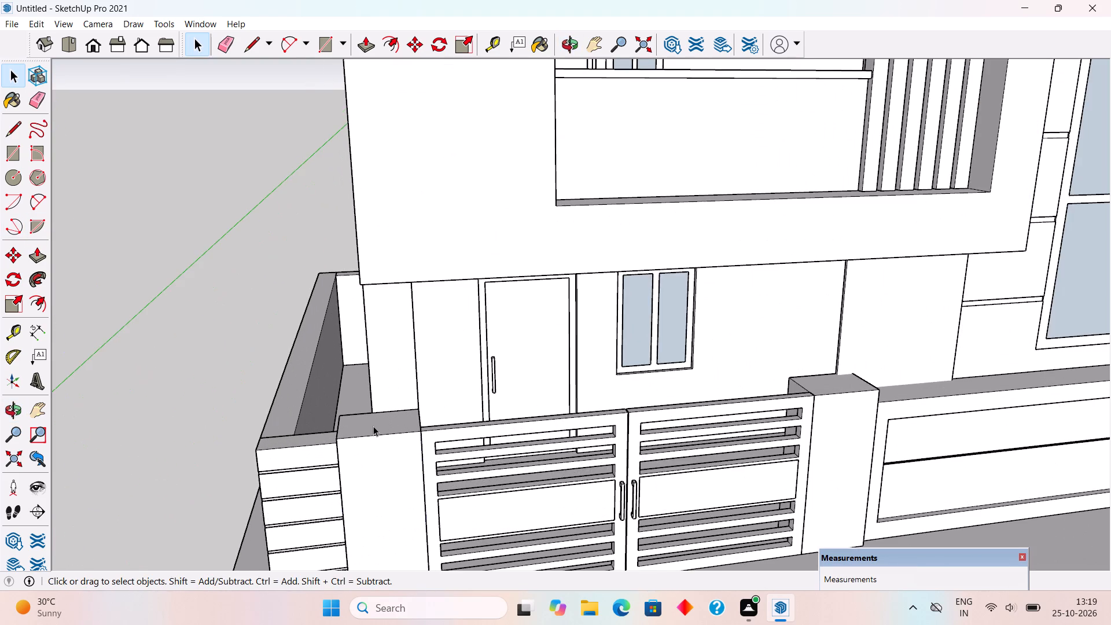
pyautogui.press('p')
pyautogui.click(378, 426)
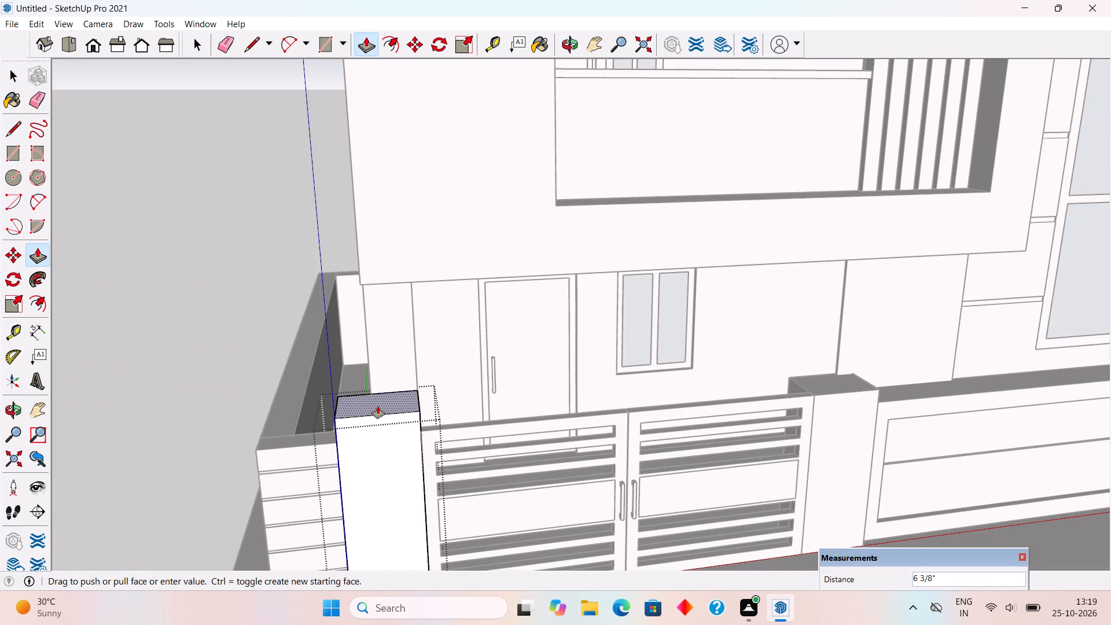
pyautogui.write('3"')
pyautogui.press('Return')
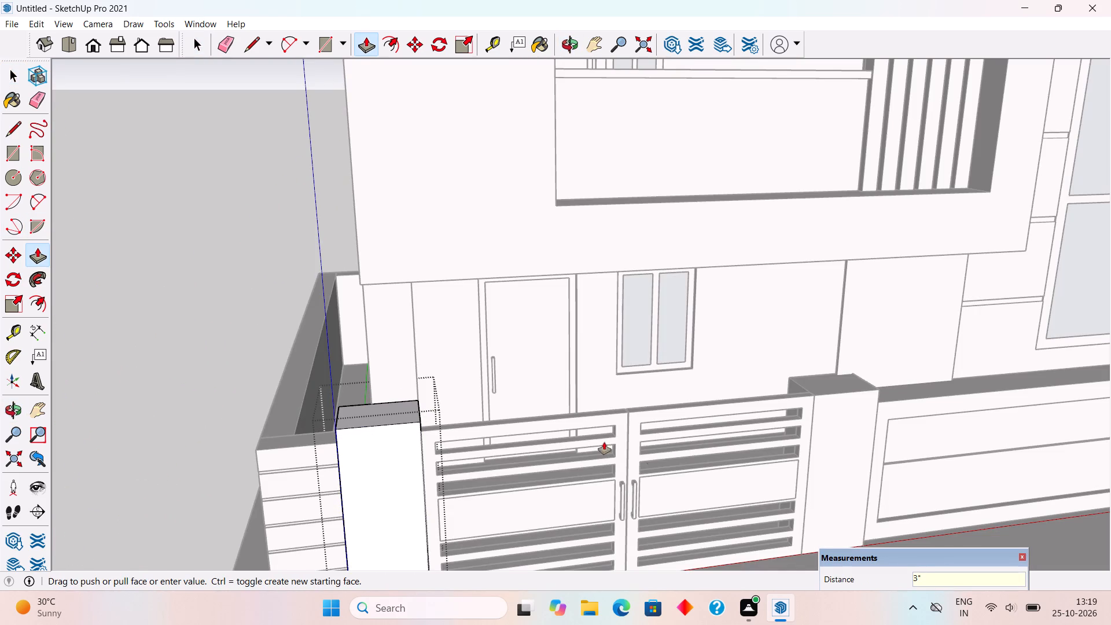
pyautogui.press('space')
# Raise the gate pillar beside the panelled front boundary wall by 3" and leave its group.
pyautogui.tripleClick(817, 476)
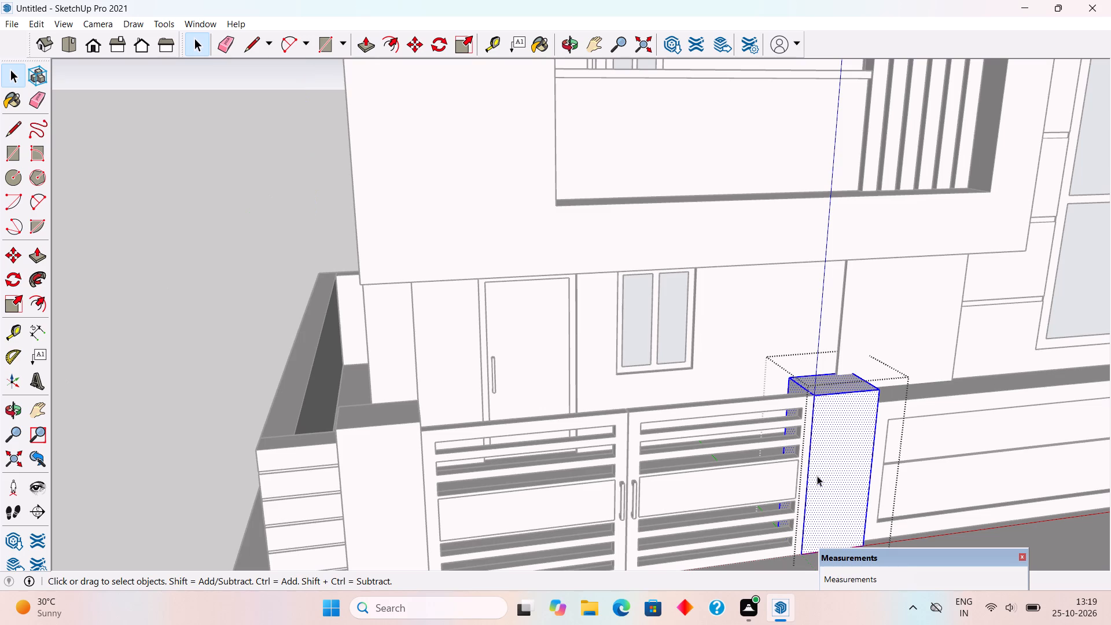
pyautogui.press('p')
pyautogui.click(818, 391)
pyautogui.write('3"')
pyautogui.press('Return')
pyautogui.press('space')
pyautogui.click(163, 363)
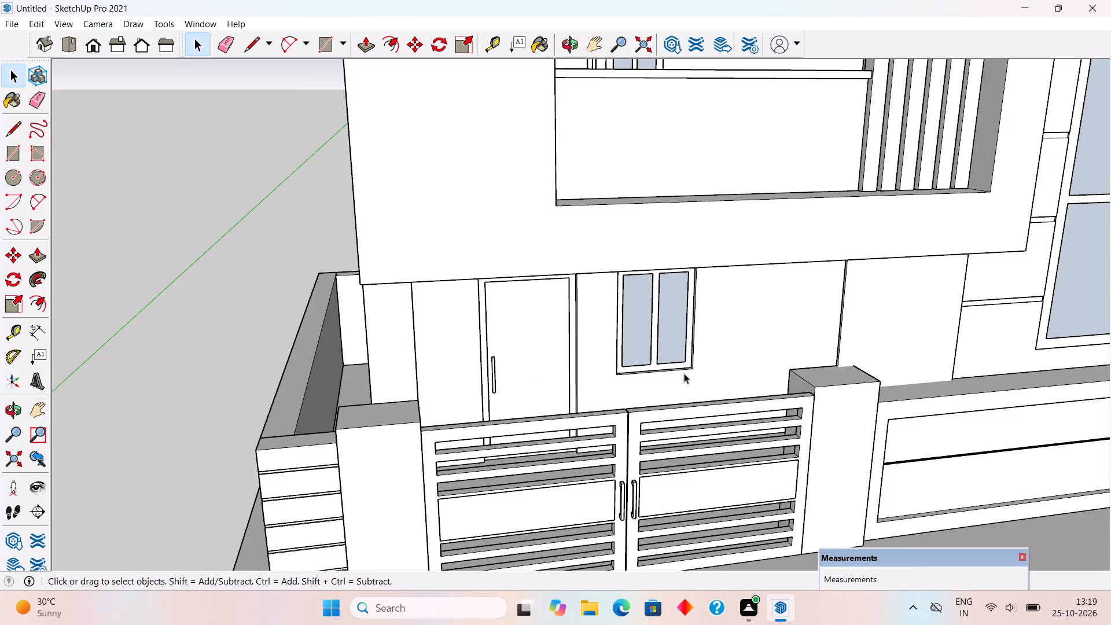
# Draw the missing edge lines where the raised pillar's top meets the house wall and its small offset.
pyautogui.scroll(9, 895, 385)
pyautogui.moveTo(757, 351); pyautogui.dragTo(757, 422, button='middle')
pyautogui.scroll(4, 863, 447)
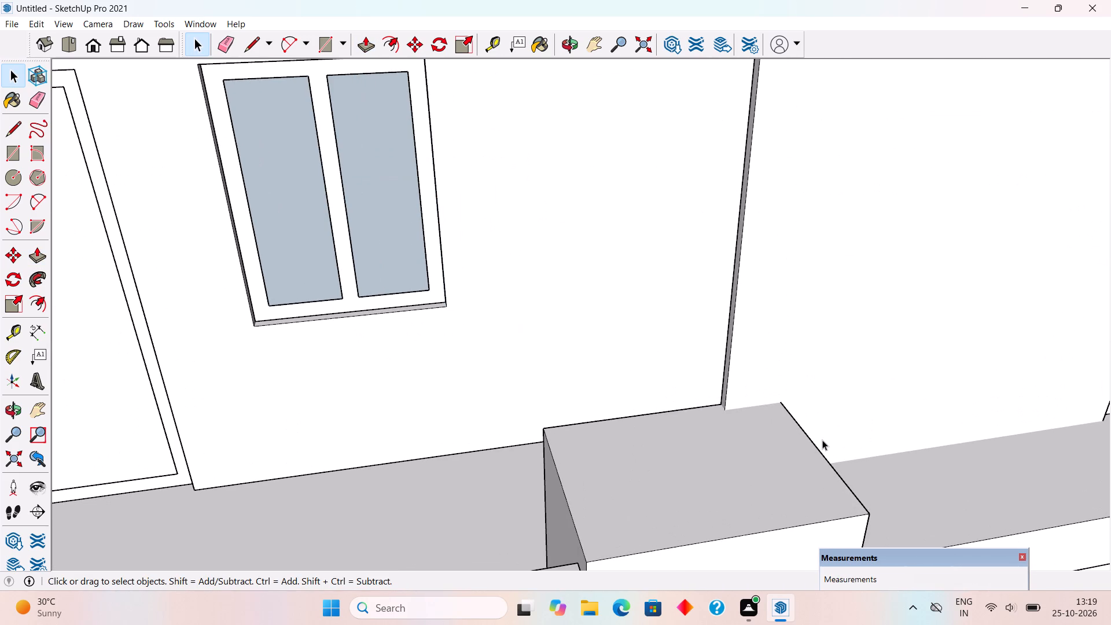
pyautogui.press('l')
pyautogui.click(781, 403)
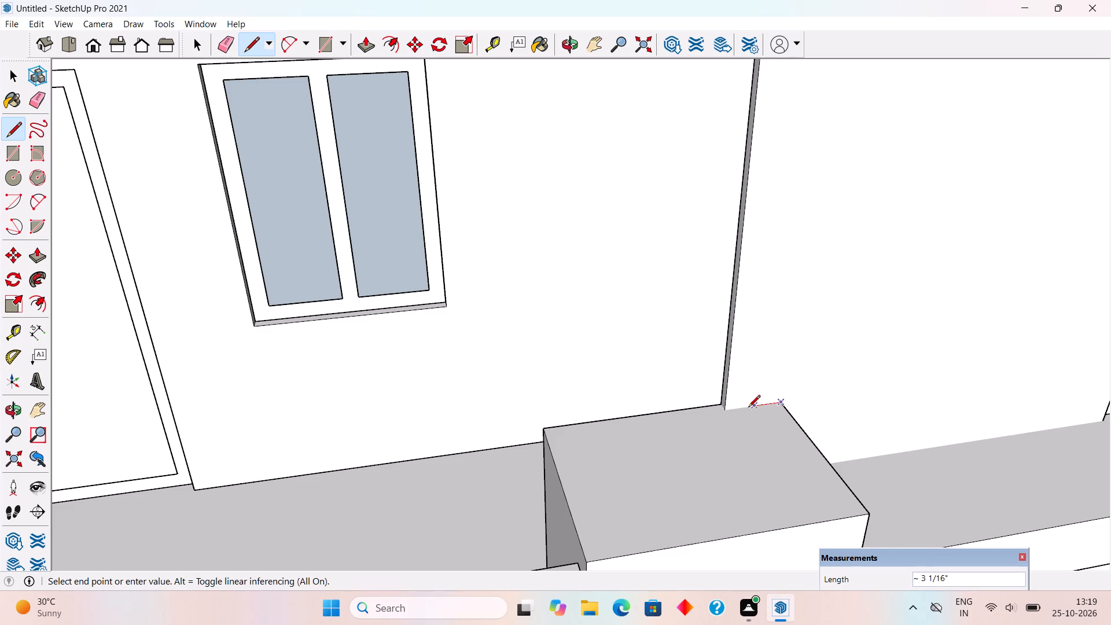
pyautogui.click(727, 412)
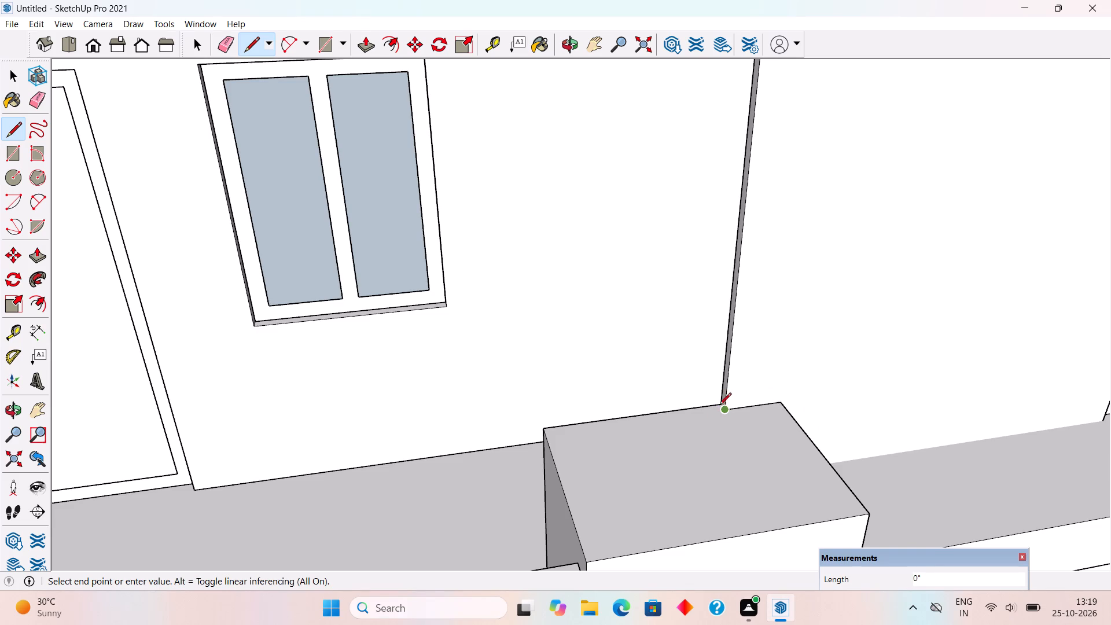
pyautogui.scroll(16, 719, 406)
pyautogui.click(720, 383)
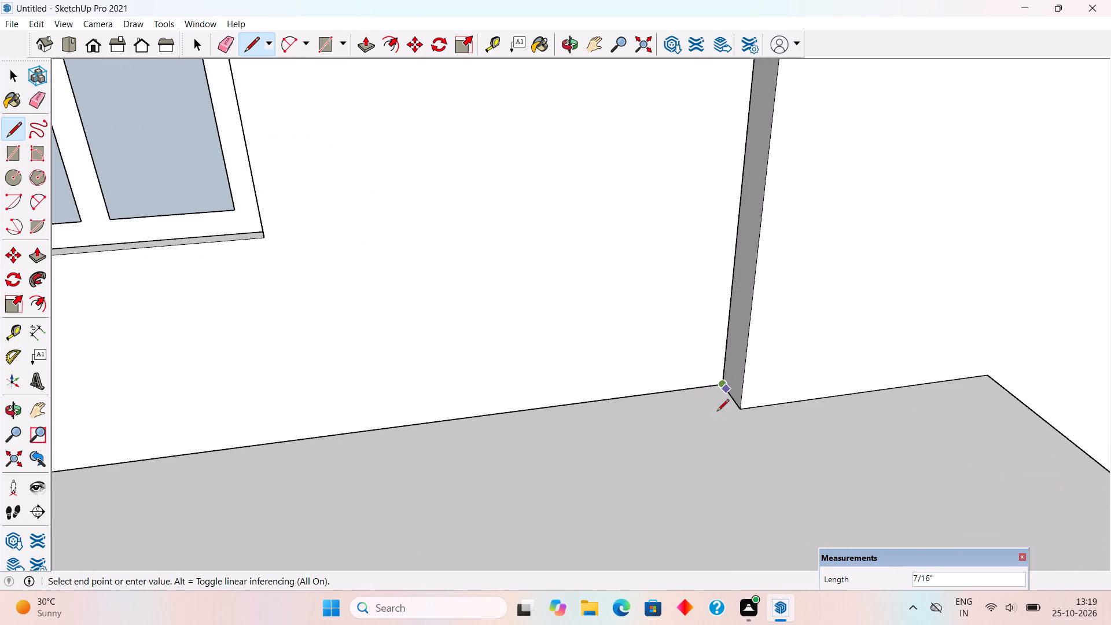
pyautogui.press('space')
# Draw a 9" vertical edge line at the pillar's rear corner from the front boundary wall's top to the pillar's top.
pyautogui.scroll(-4, 715, 422)
pyautogui.scroll(1, 715, 422)
pyautogui.scroll(-5, 715, 422)
pyautogui.moveTo(799, 408); pyautogui.dragTo(509, 277, button='middle')
pyautogui.scroll(-3, 509, 277)
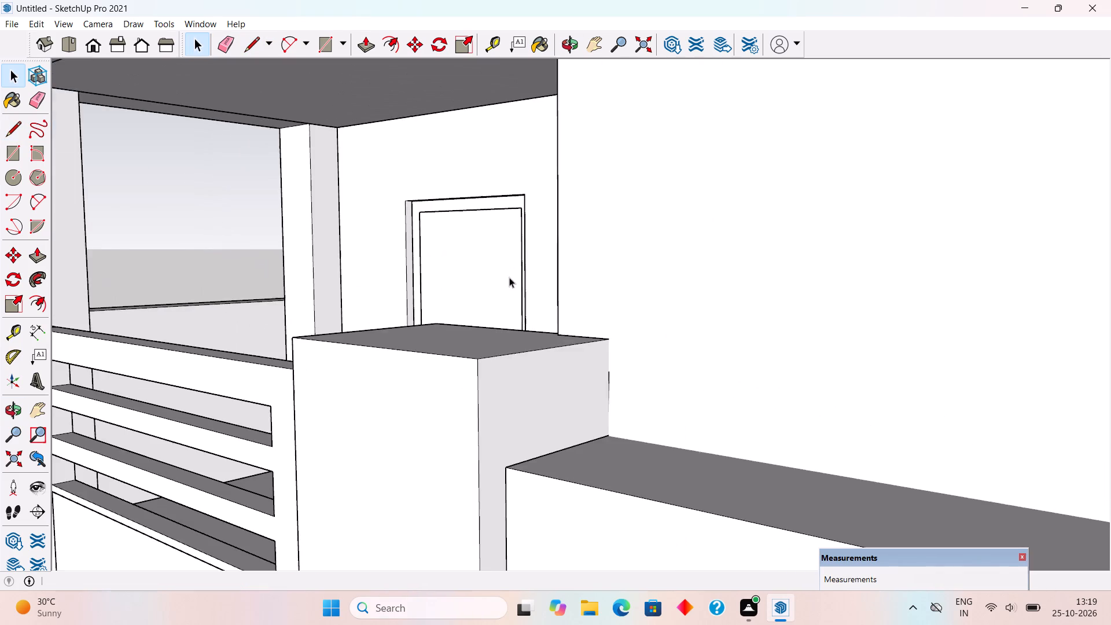
pyautogui.scroll(-1, 509, 279)
pyautogui.scroll(7, 579, 407)
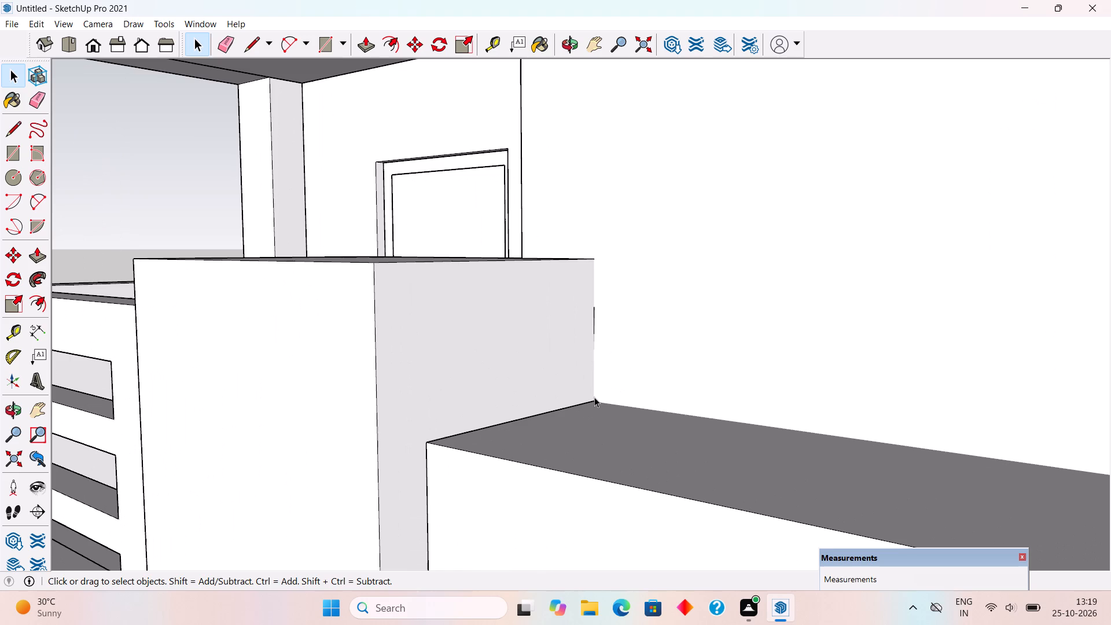
pyautogui.press('l')
pyautogui.click(592, 398)
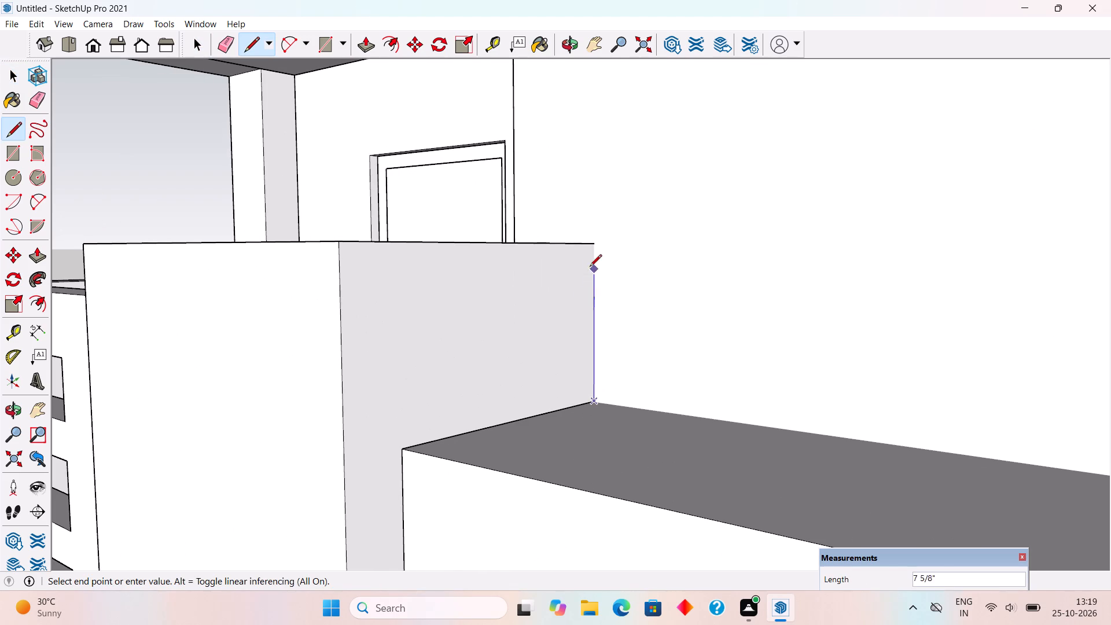
pyautogui.click(593, 248)
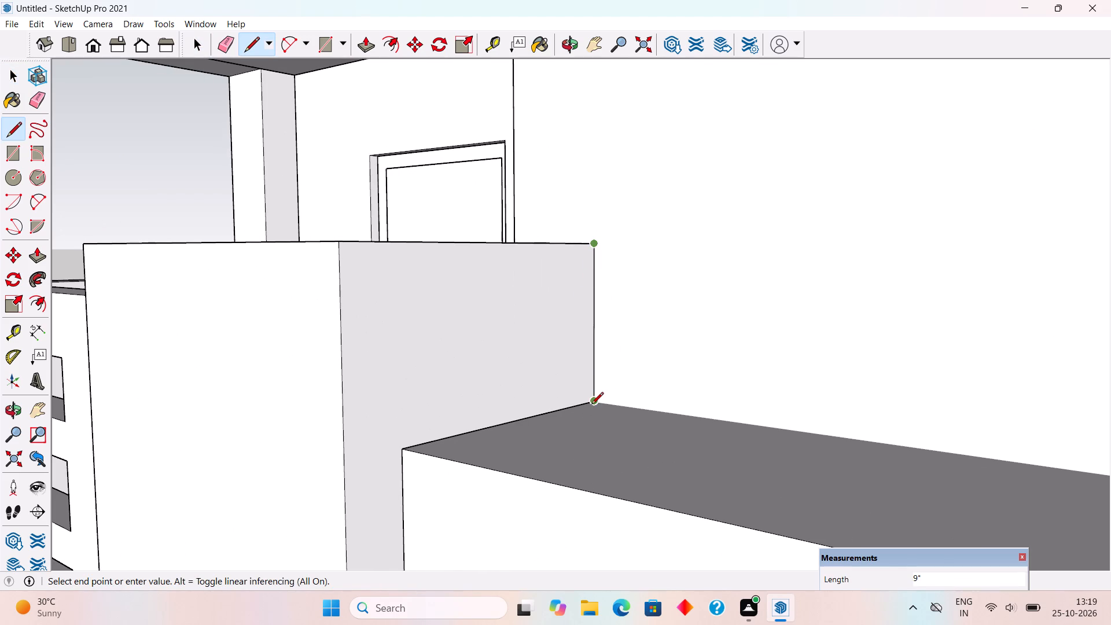
# Draw the missing edge, about 3'6" long, along the front boundary wall's top against the house and around the small wall offset.
pyautogui.press('l')
pyautogui.click(592, 399)
pyautogui.scroll(-13, 613, 422)
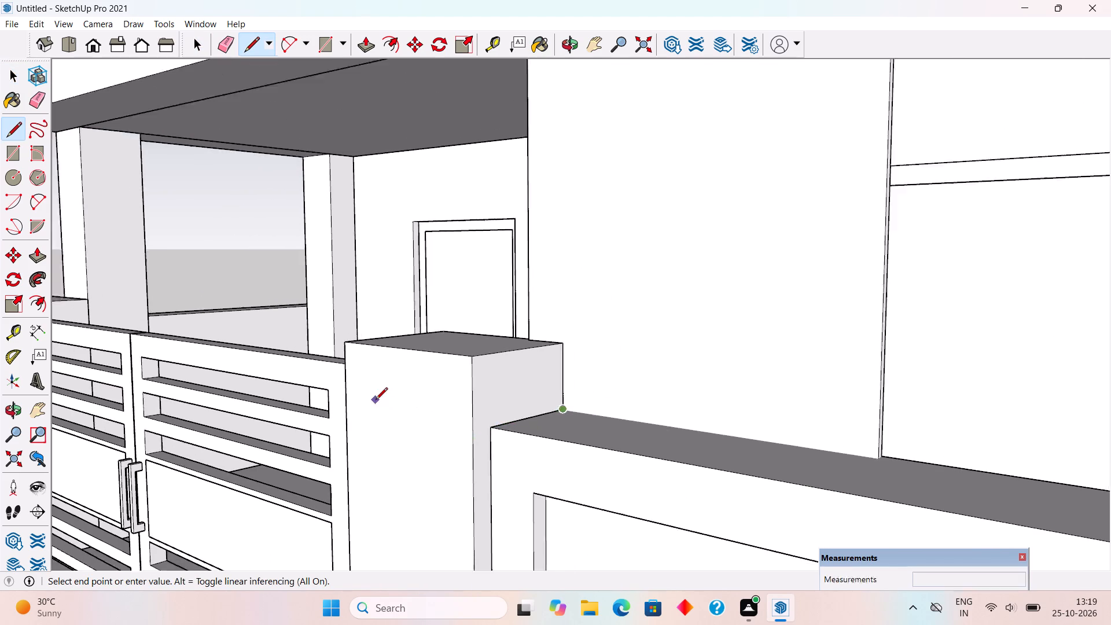
pyautogui.scroll(13, 771, 456)
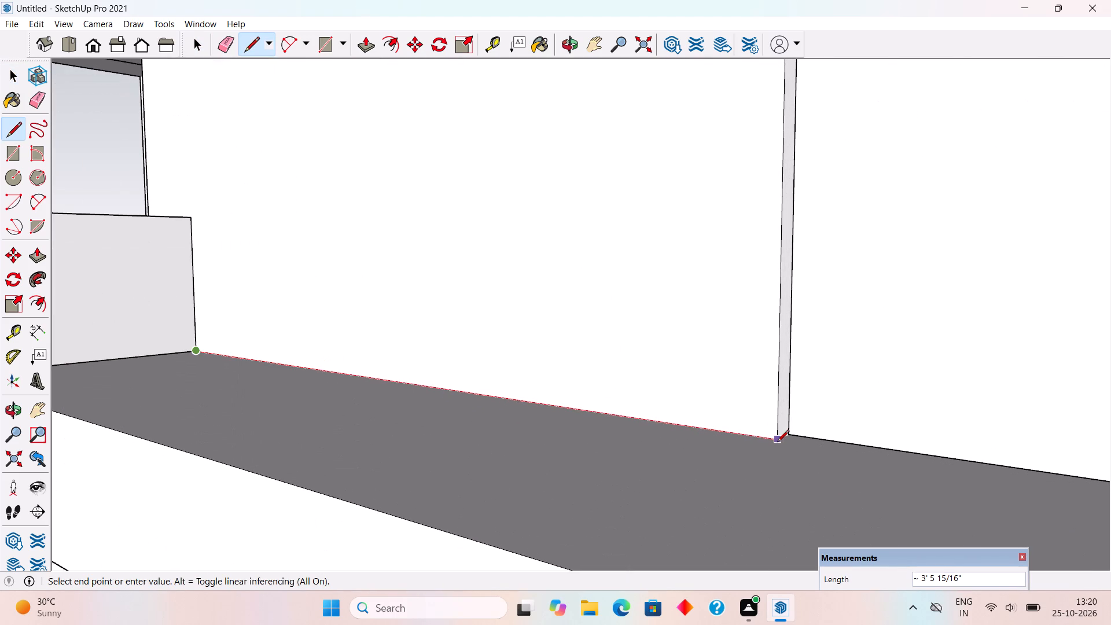
pyautogui.click(777, 443)
pyautogui.click(790, 435)
pyautogui.press('space')
# Inspect the front gate and boundary walls, followed by the house's side and the open end of the first-floor balcony.
pyautogui.scroll(-3, 737, 414)
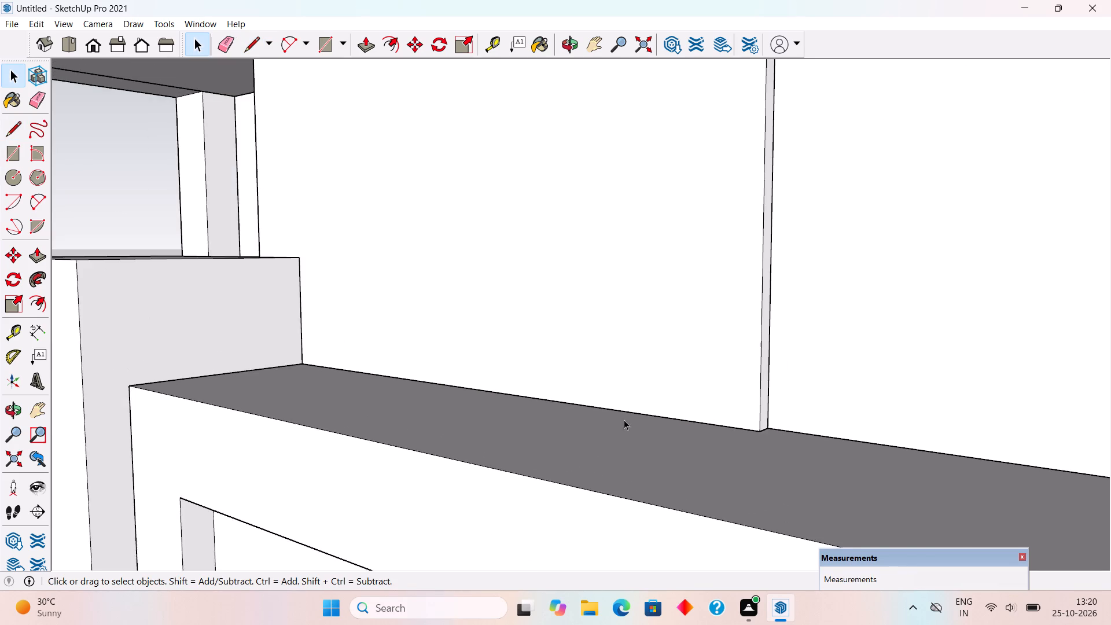
pyautogui.scroll(-7, 624, 420)
pyautogui.scroll(-8, 524, 390)
pyautogui.scroll(-5, 435, 442)
pyautogui.moveTo(435, 433); pyautogui.dragTo(615, 364, button='middle')
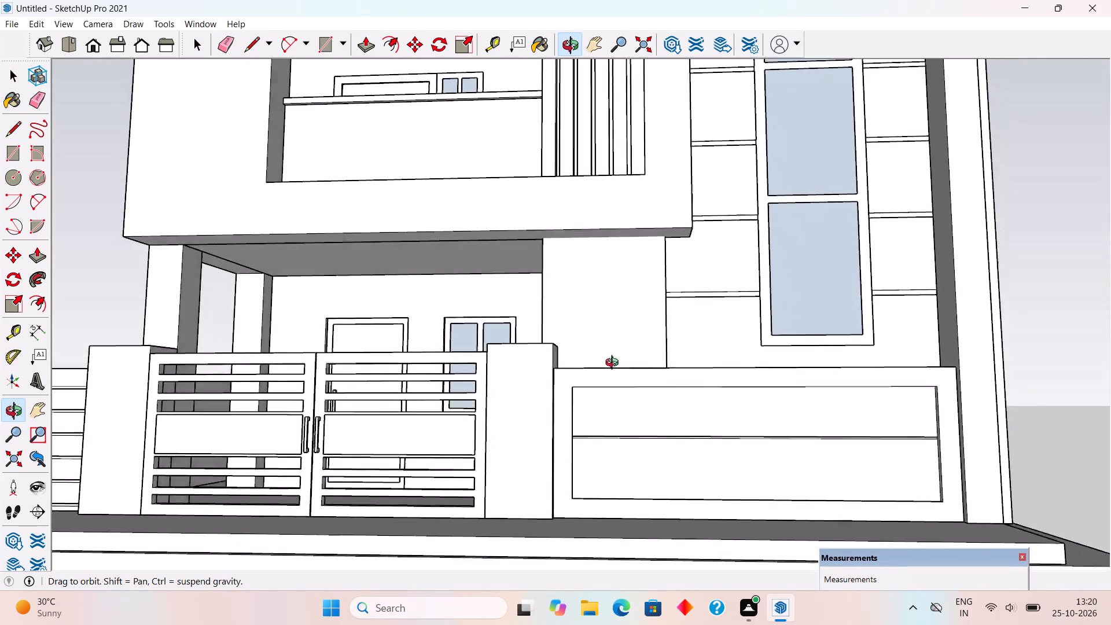
pyautogui.moveTo(615, 364); pyautogui.dragTo(663, 404, button='middle')
pyautogui.scroll(-4, 663, 404)
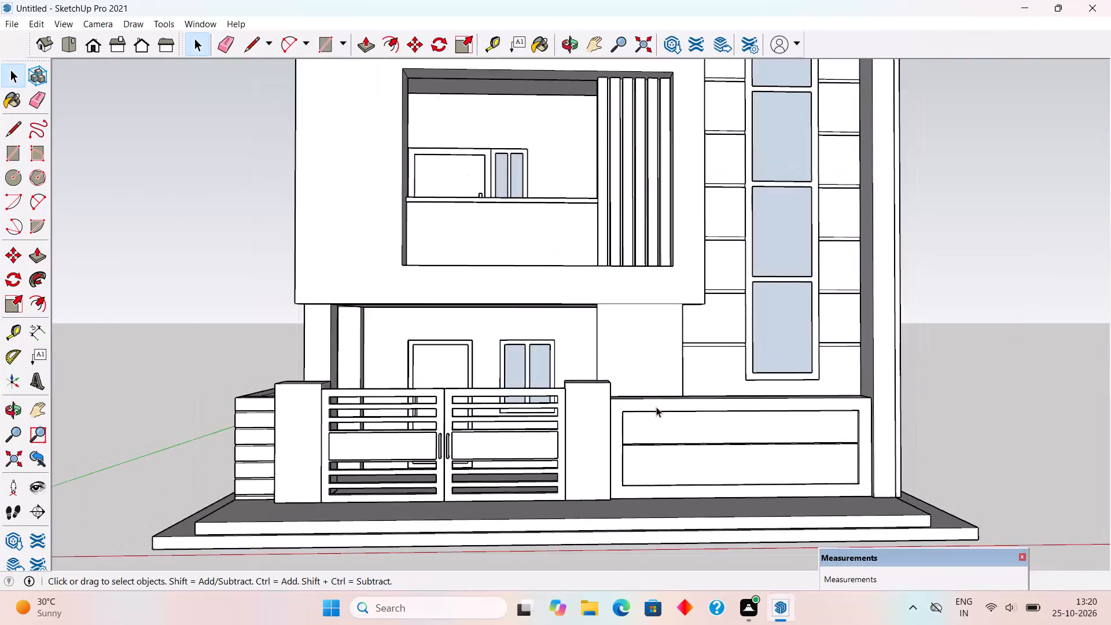
pyautogui.scroll(-4, 653, 406)
pyautogui.moveTo(618, 380); pyautogui.dragTo(680, 440, button='middle')
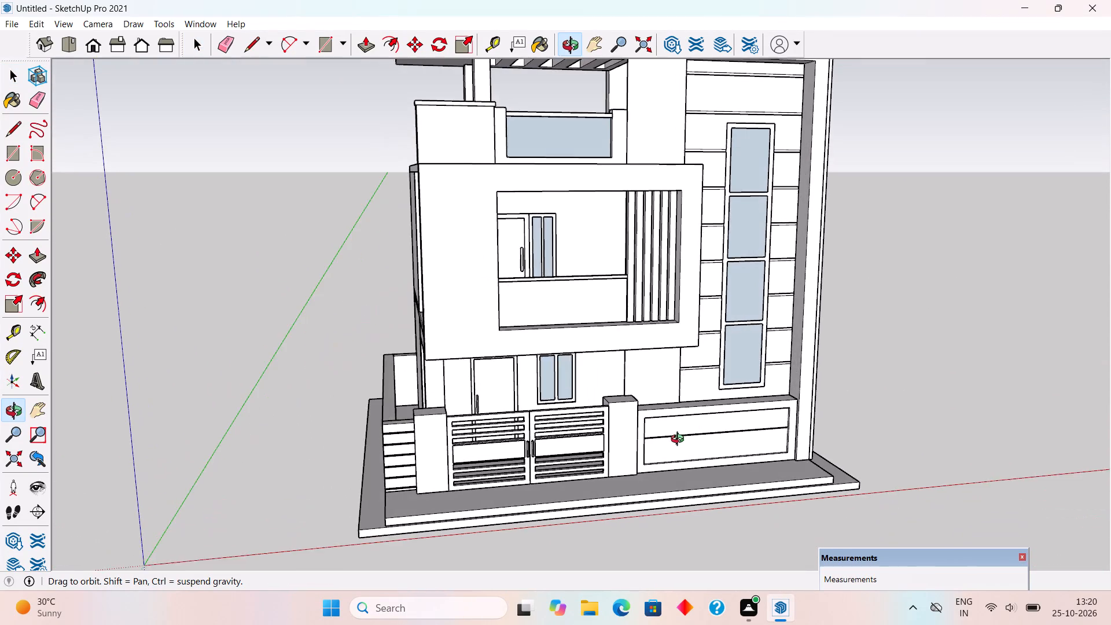
pyautogui.moveTo(680, 440); pyautogui.dragTo(1088, 453, button='middle')
pyautogui.moveTo(638, 322); pyautogui.dragTo(737, 417, button='middle')
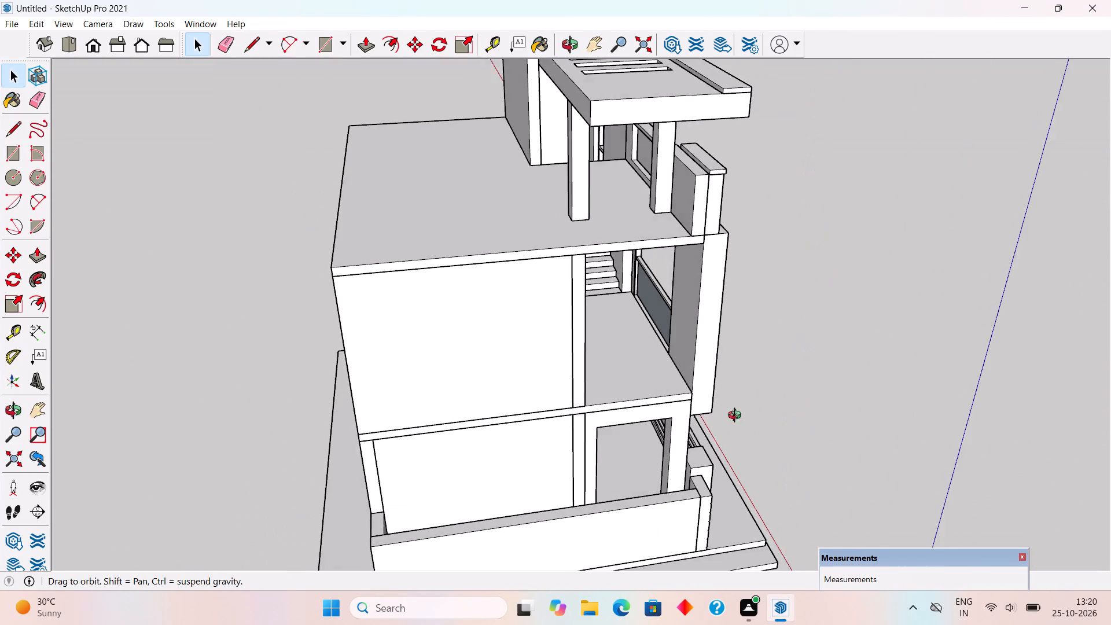
pyautogui.moveTo(737, 417); pyautogui.dragTo(738, 417, button='middle')
pyautogui.scroll(5, 712, 418)
pyautogui.moveTo(592, 361); pyautogui.dragTo(591, 389, button='middle')
pyautogui.scroll(5, 649, 424)
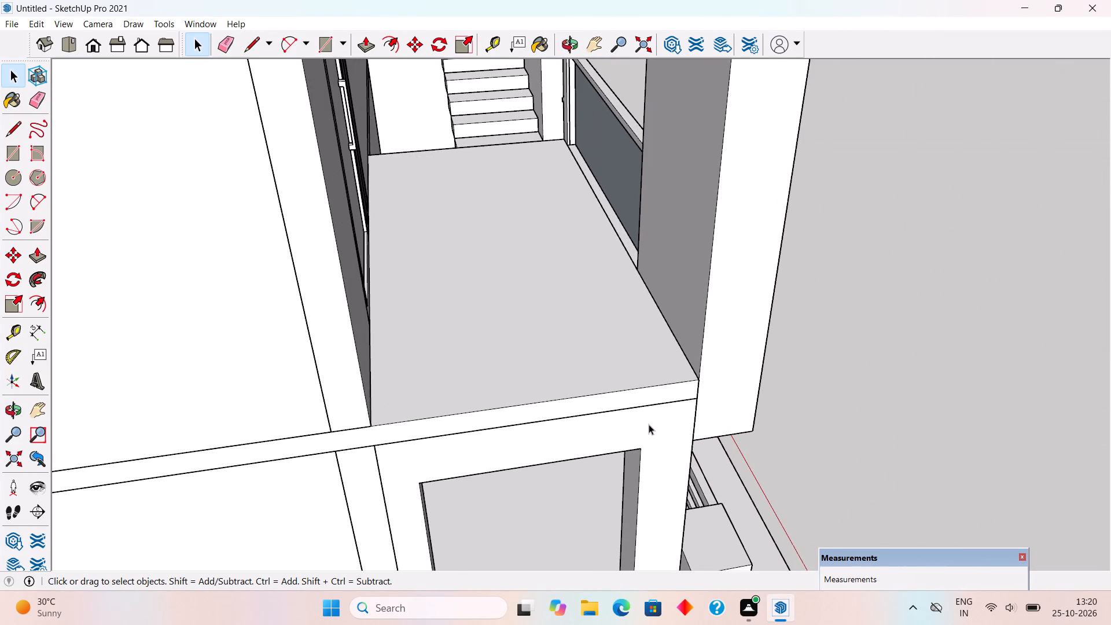
# Draw a 9"-wide rectangle across the first-floor balcony floor's open side end, using a guide offset 9" from its outer edge.
pyautogui.scroll(5, 660, 399)
pyautogui.moveTo(676, 429); pyautogui.dragTo(685, 470, button='middle')
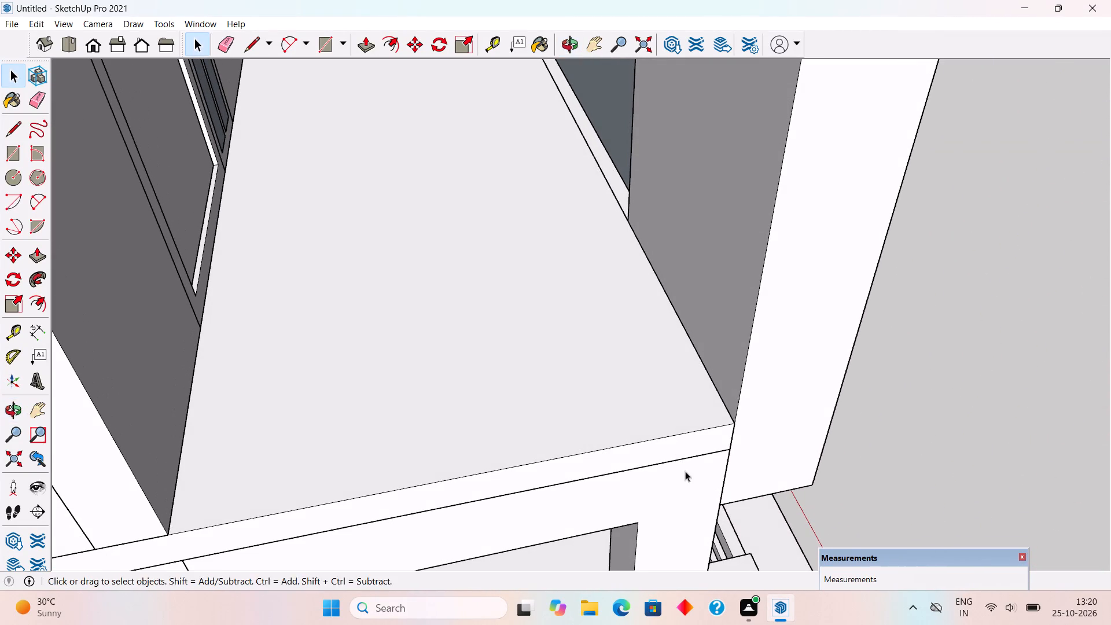
pyautogui.press('t')
pyautogui.click(592, 451)
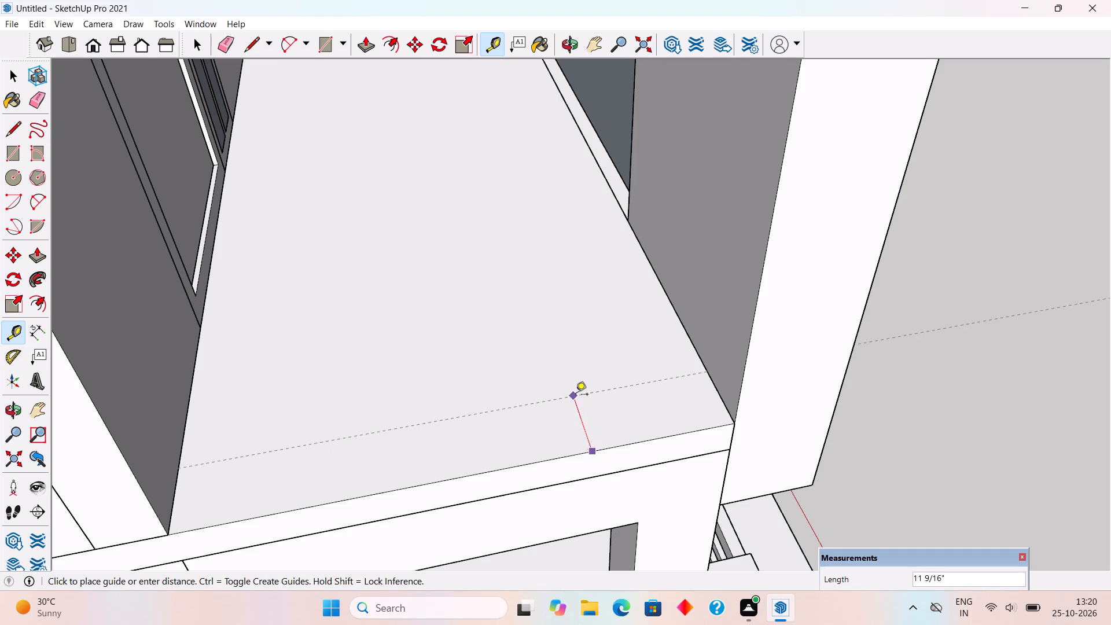
pyautogui.write('9"')
pyautogui.press('Return')
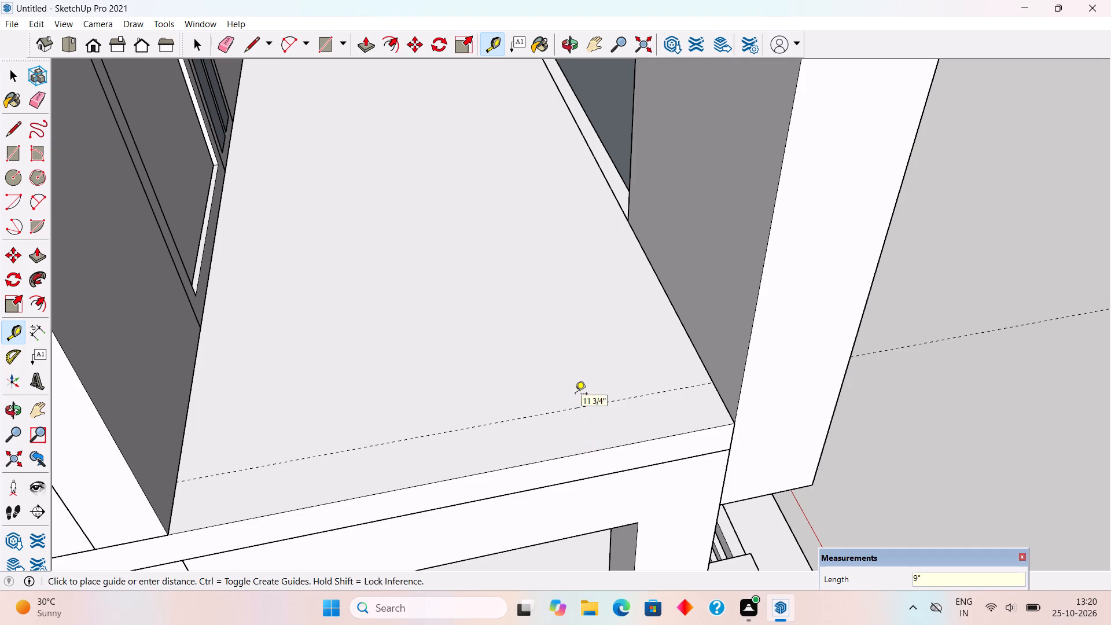
pyautogui.press('r')
pyautogui.click(175, 482)
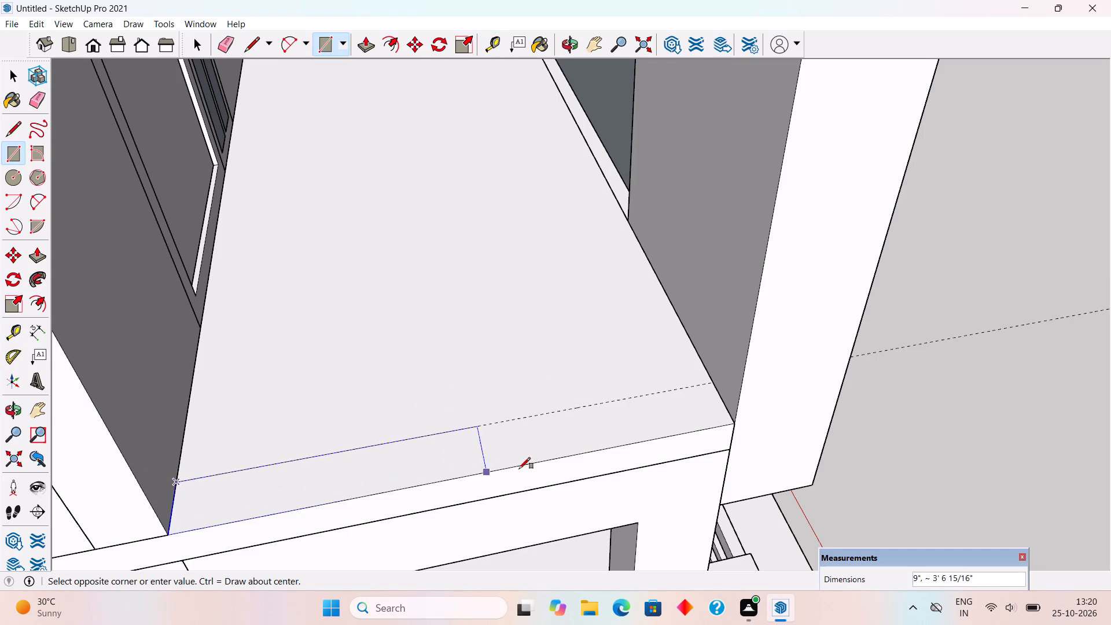
pyautogui.click(729, 426)
# Push/Pull the strip at the balcony's open end up 3' to match the top of the front balcony parapet.
pyautogui.press('p')
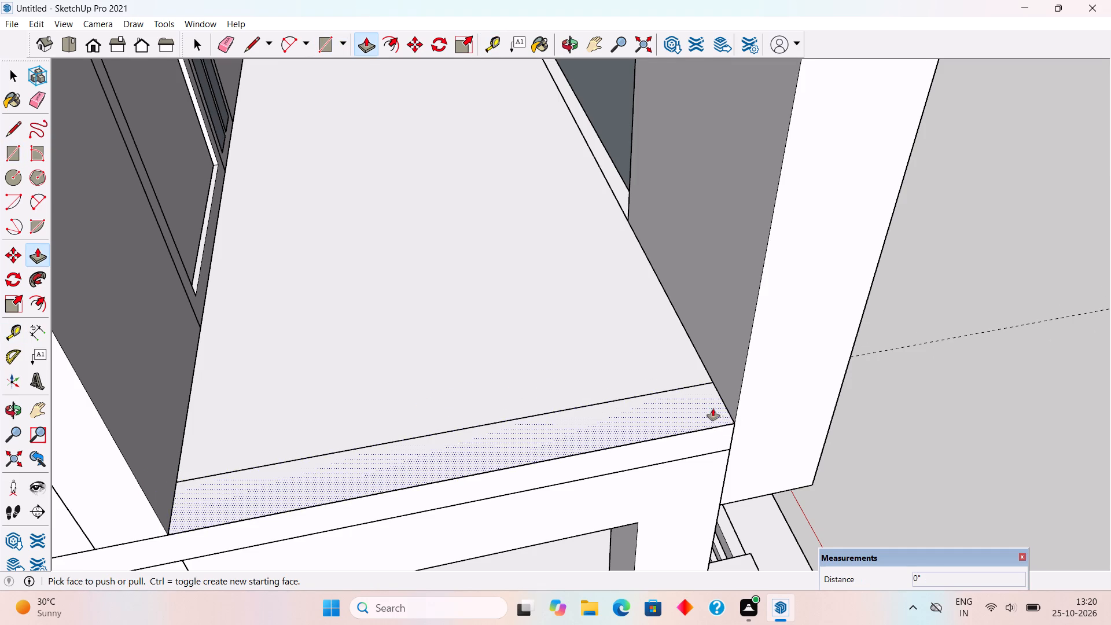
pyautogui.click(711, 407)
pyautogui.scroll(-2, 714, 383)
pyautogui.scroll(1, 714, 383)
pyautogui.scroll(-8, 714, 383)
pyautogui.moveTo(656, 227); pyautogui.dragTo(181, 244, button='middle')
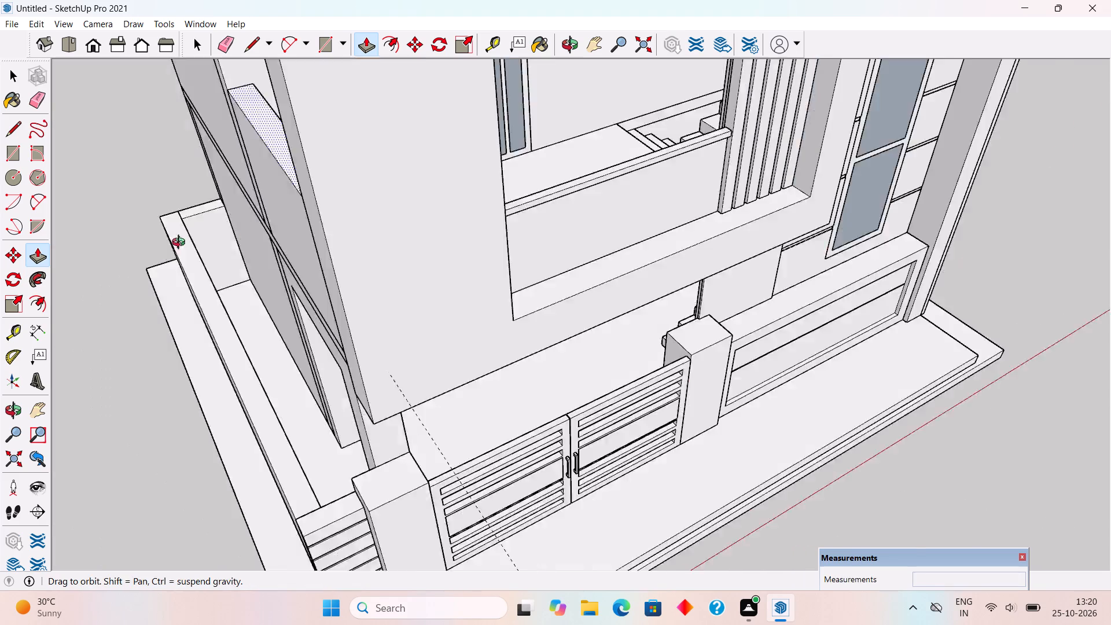
pyautogui.moveTo(181, 244); pyautogui.dragTo(124, 246, button='middle')
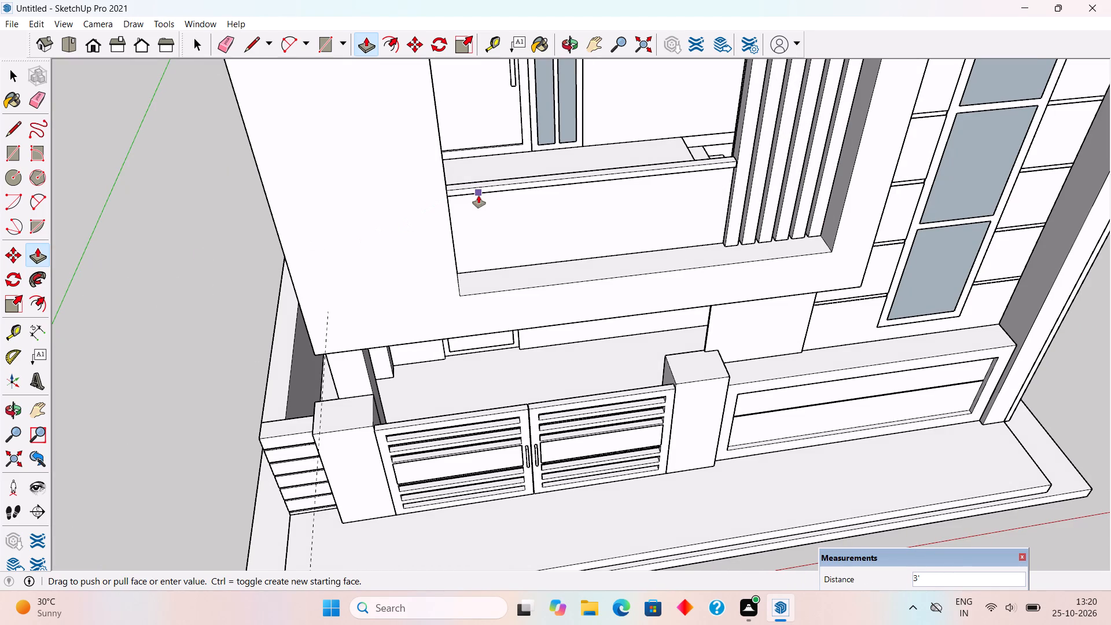
pyautogui.click(479, 196)
# Make the new side parapet of the first-floor balcony a group.
pyautogui.press('space')
pyautogui.scroll(-3, 456, 209)
pyautogui.moveTo(355, 251); pyautogui.dragTo(731, 177, button='middle')
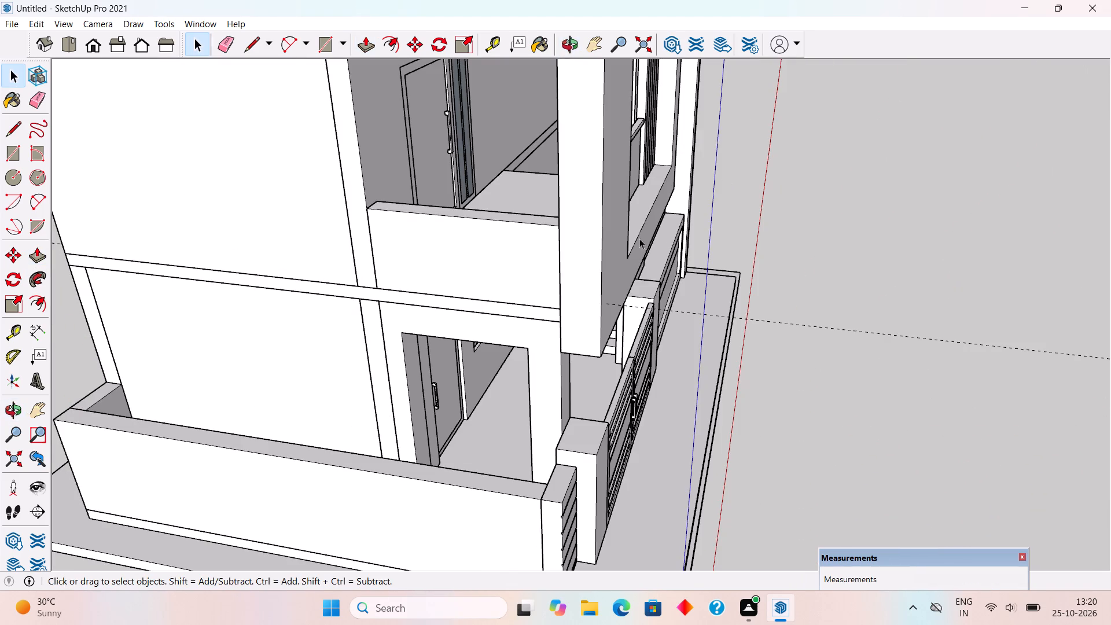
pyautogui.tripleClick(546, 243)
pyautogui.rightClick(545, 241)
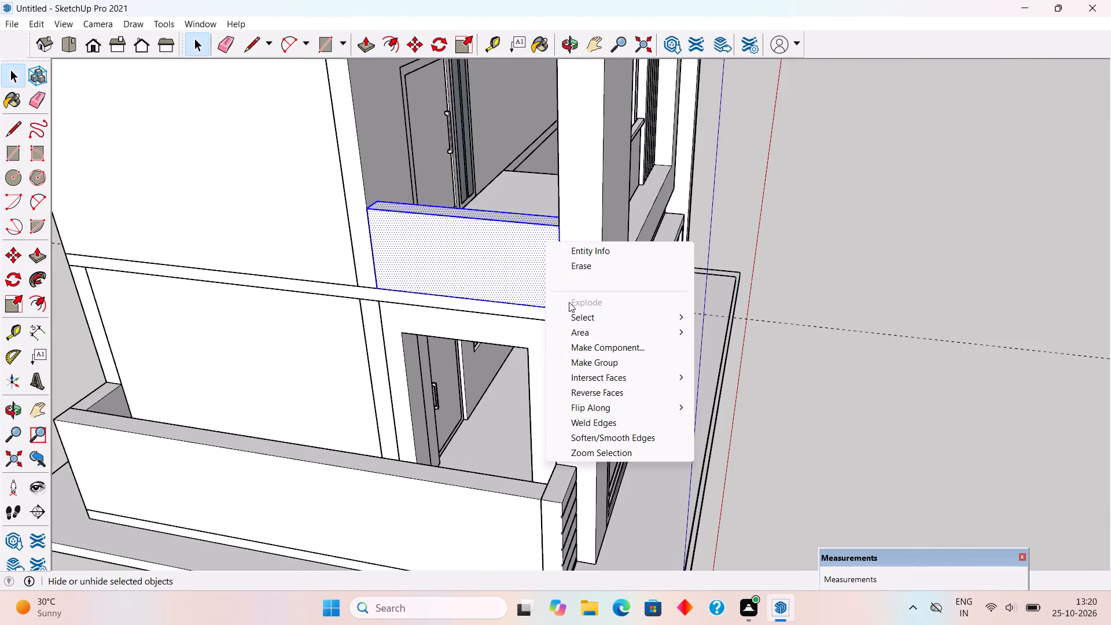
pyautogui.click(593, 363)
pyautogui.click(842, 362)
# Inspect the new side parapet and the whole house from the side, from above and from the front.
pyautogui.moveTo(303, 295); pyautogui.dragTo(2, 394, button='middle')
pyautogui.moveTo(427, 240); pyautogui.dragTo(895, 171, button='middle')
pyautogui.scroll(-1, 701, 326)
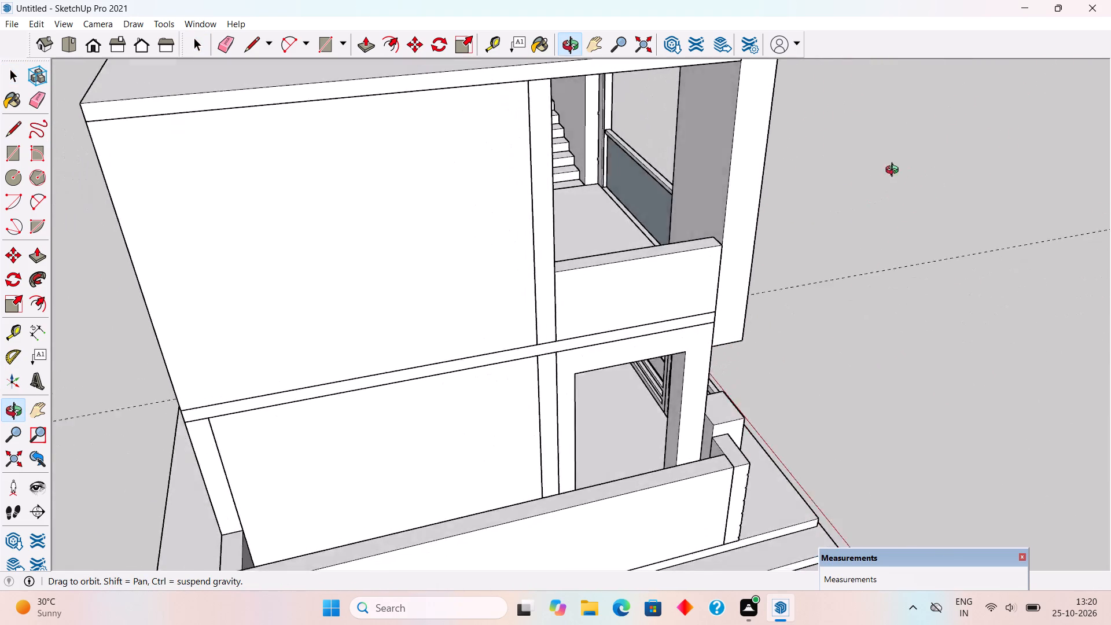
pyautogui.moveTo(895, 171); pyautogui.dragTo(215, 56, button='middle')
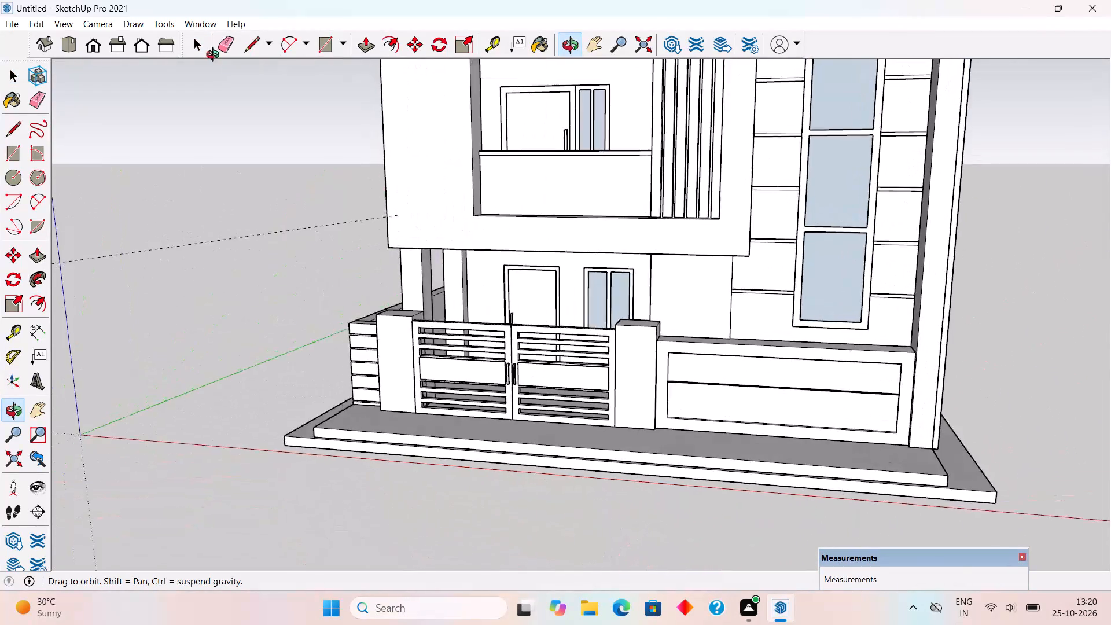
pyautogui.moveTo(215, 56); pyautogui.dragTo(206, 73, button='middle')
pyautogui.scroll(-3, 207, 69)
pyautogui.scroll(-10, 334, 230)
pyautogui.moveTo(289, 261); pyautogui.dragTo(403, 251, button='middle')
pyautogui.scroll(-7, 403, 251)
pyautogui.moveTo(551, 233); pyautogui.dragTo(565, 153, button='middle')
pyautogui.scroll(3, 344, 148)
pyautogui.moveTo(334, 179); pyautogui.dragTo(371, 312, button='middle')
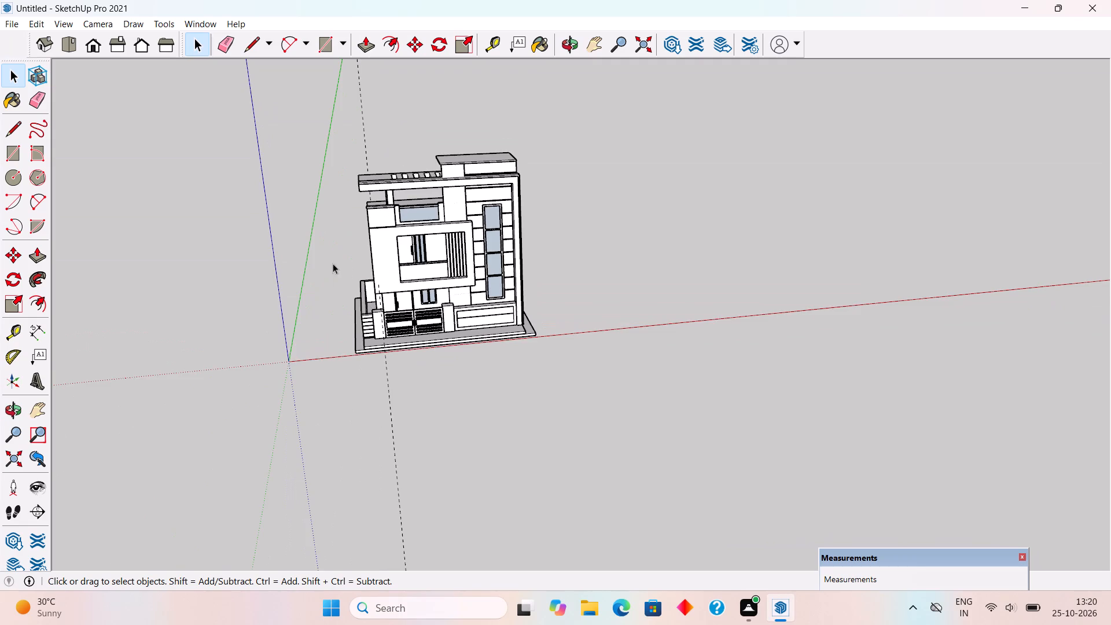
pyautogui.scroll(3, 325, 256)
pyautogui.moveTo(325, 234); pyautogui.dragTo(297, 155, button='middle')
pyautogui.scroll(7, 287, 153)
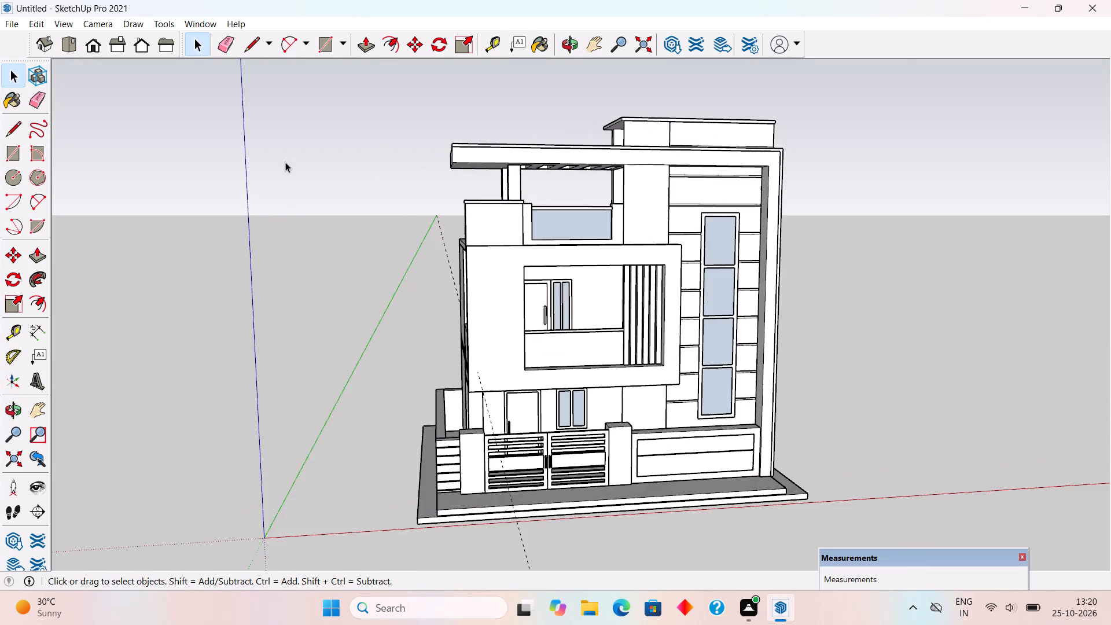
pyautogui.moveTo(279, 163); pyautogui.dragTo(212, 154, button='middle')
pyautogui.scroll(1, 212, 150)
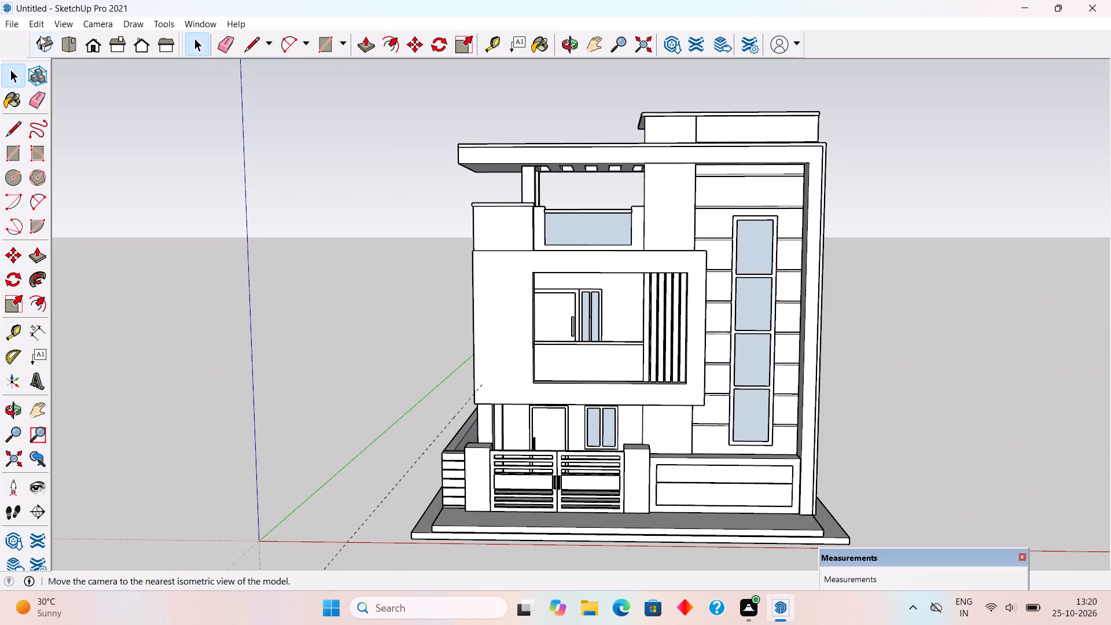
# Delete all guides from the model.
pyautogui.click(35, 25)
pyautogui.click(94, 152)
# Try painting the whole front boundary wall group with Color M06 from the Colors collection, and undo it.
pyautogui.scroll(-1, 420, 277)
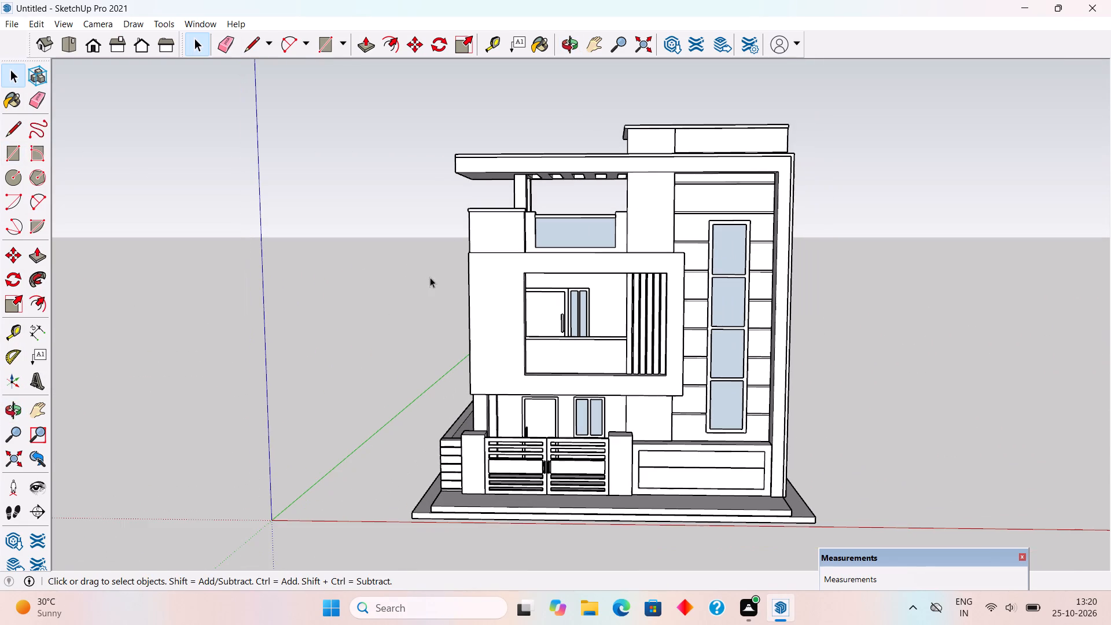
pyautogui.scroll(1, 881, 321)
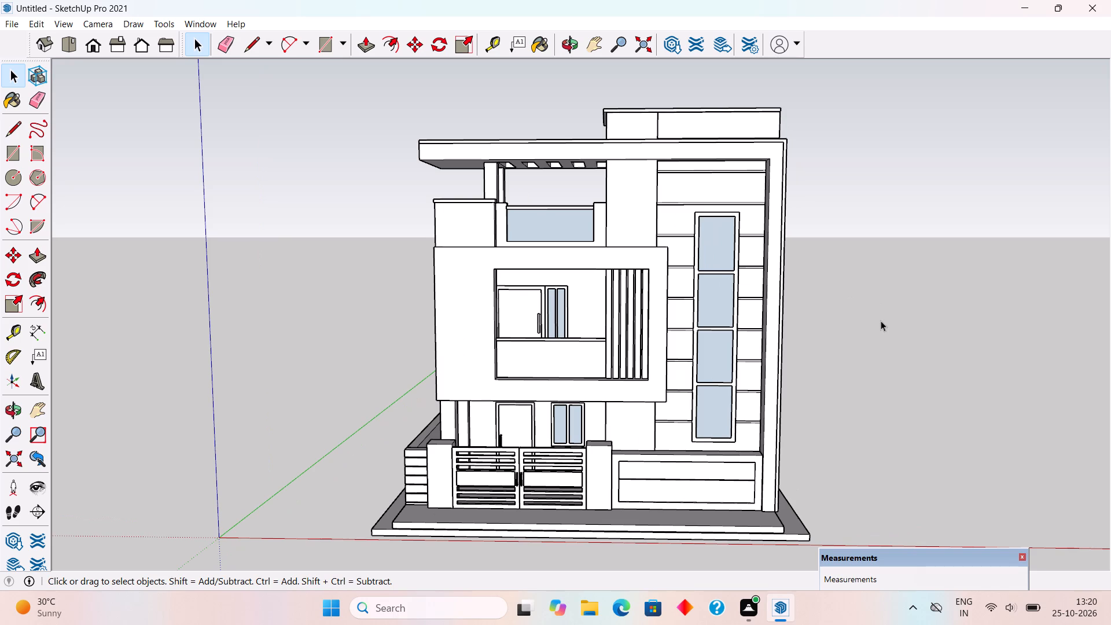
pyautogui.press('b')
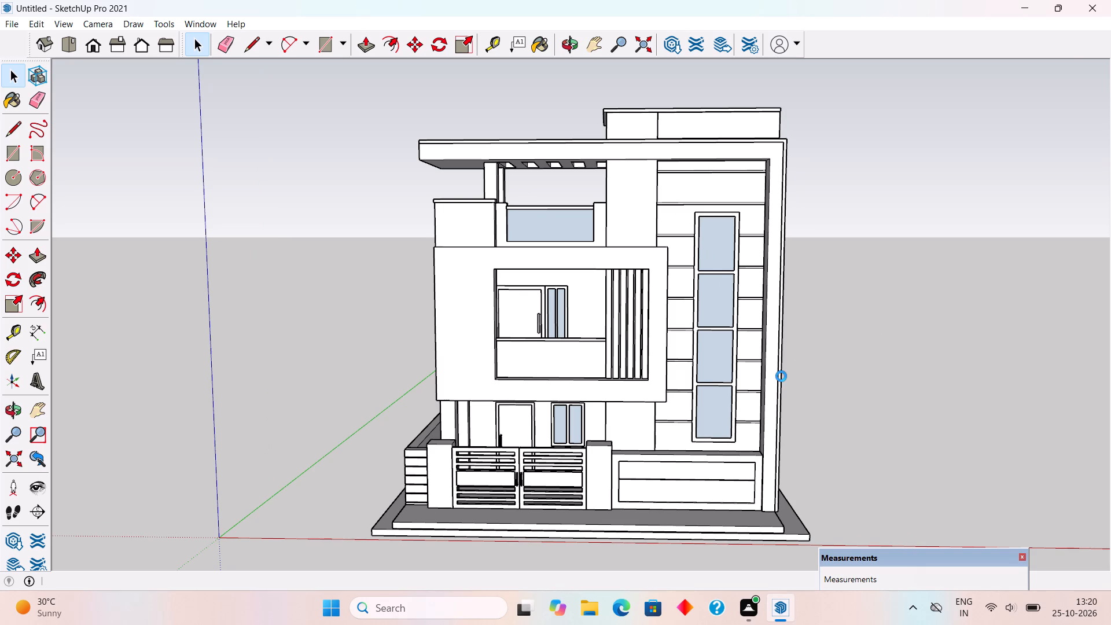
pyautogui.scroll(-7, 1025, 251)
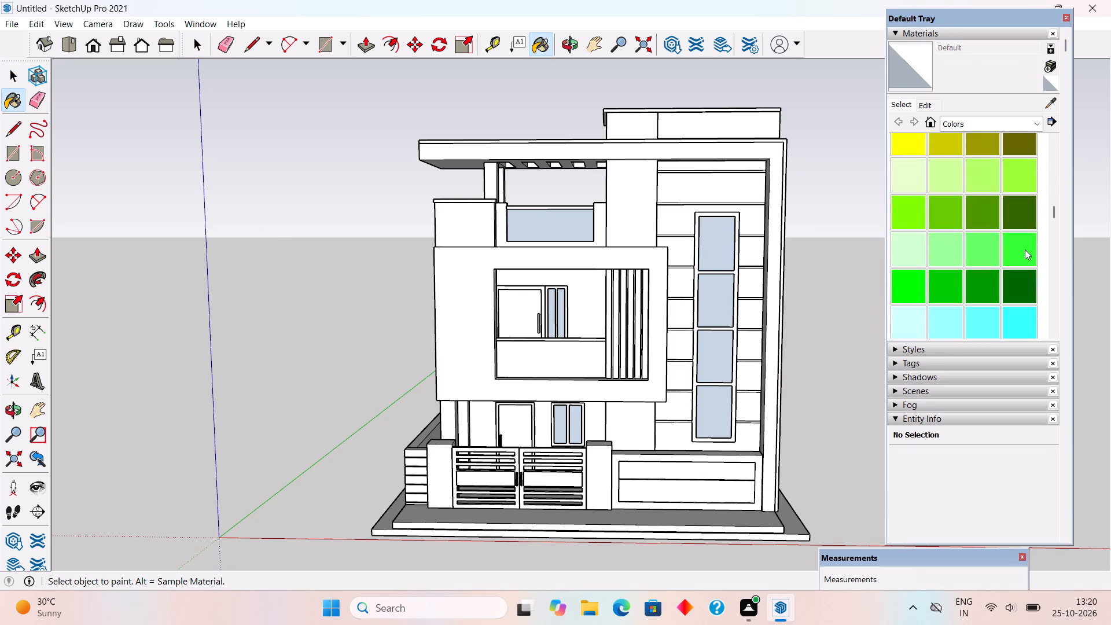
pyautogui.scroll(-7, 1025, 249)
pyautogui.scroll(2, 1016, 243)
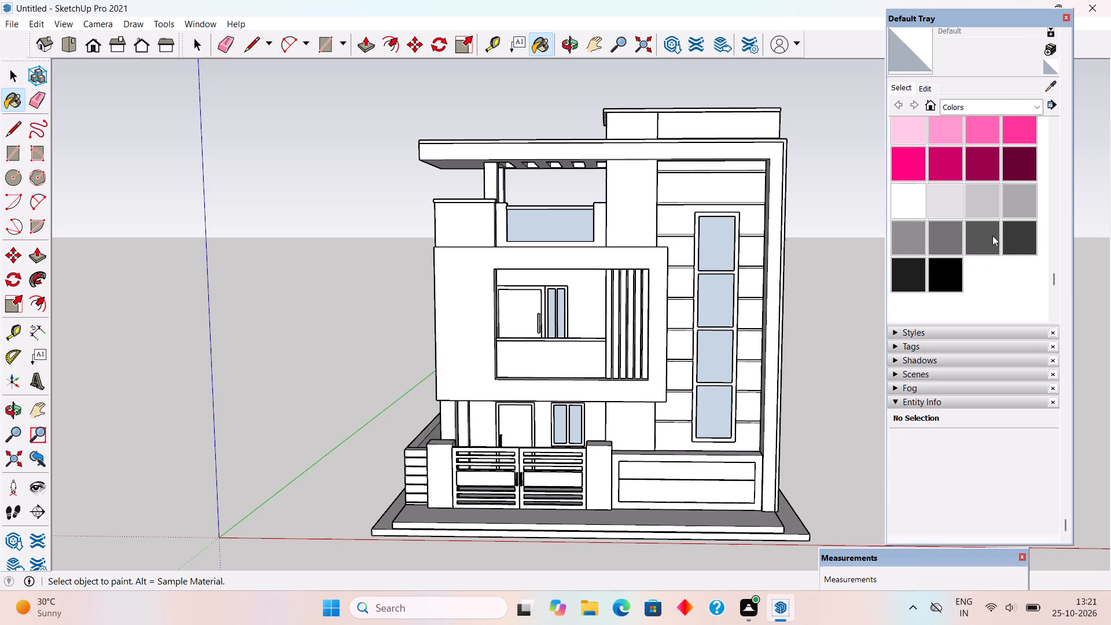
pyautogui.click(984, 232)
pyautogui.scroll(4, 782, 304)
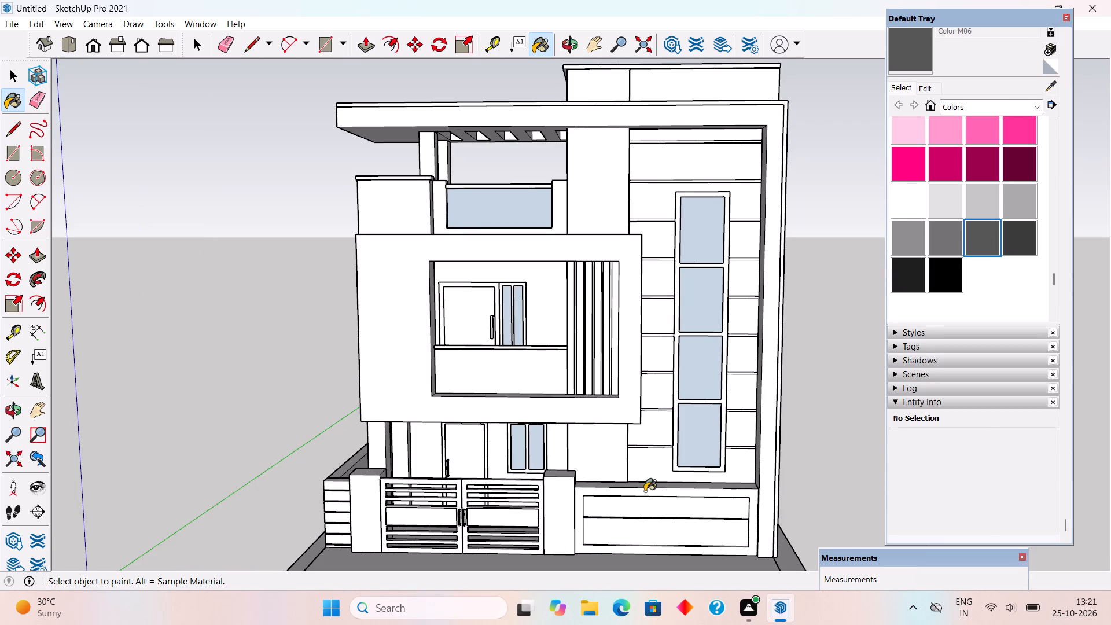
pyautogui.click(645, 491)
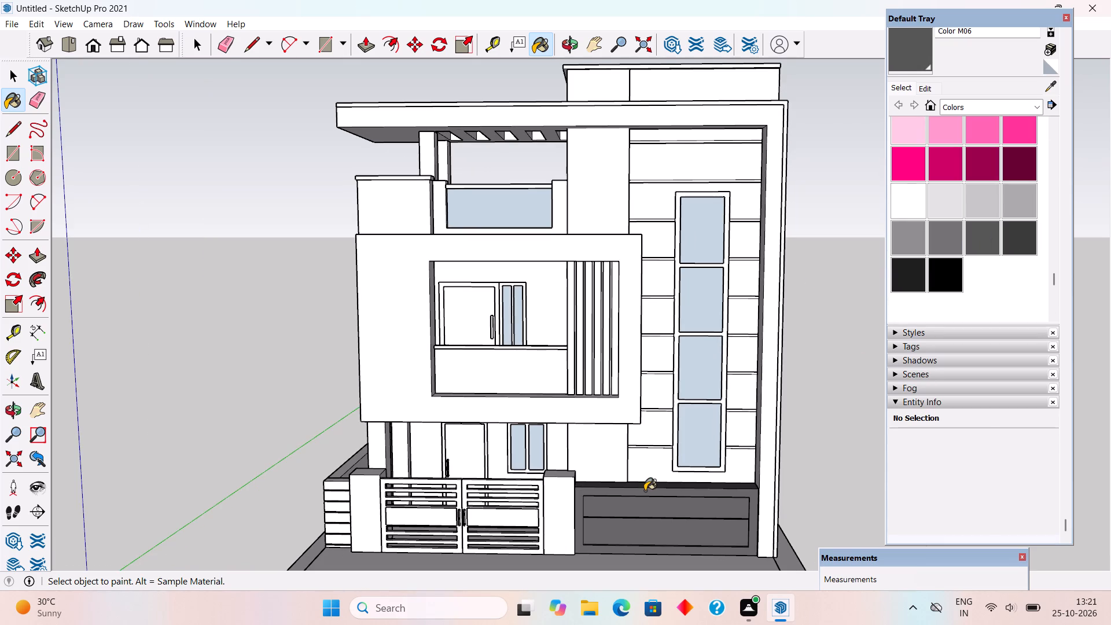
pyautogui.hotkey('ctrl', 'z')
# Inside the front boundary wall group, paint only the border face around the recessed panels and the top face with Color M06.
pyautogui.press('space')
pyautogui.doubleClick(645, 492)
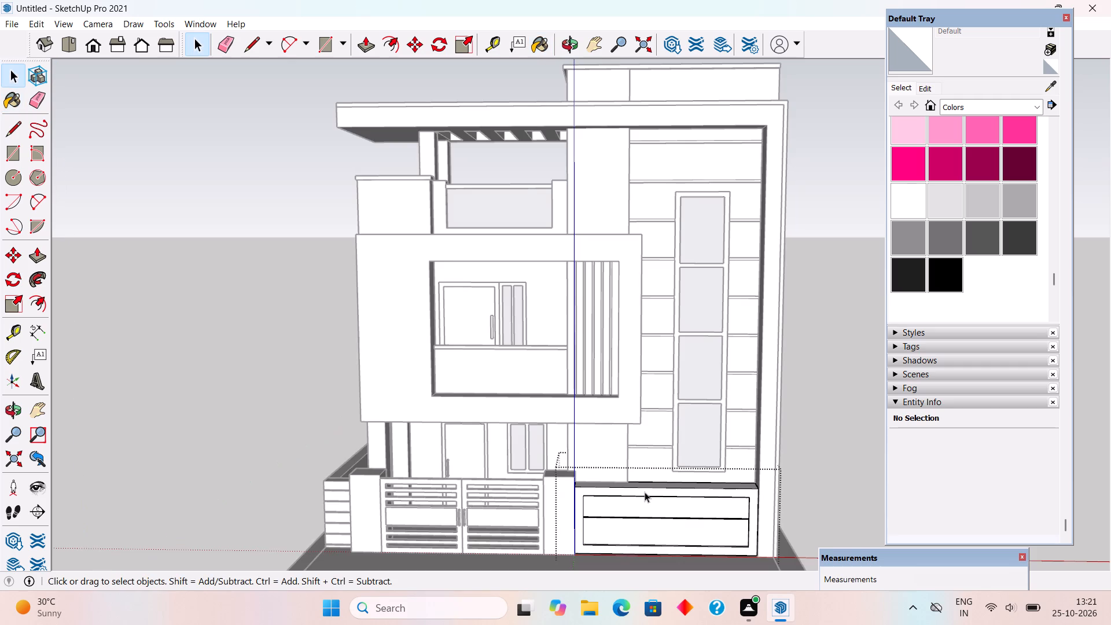
pyautogui.click(645, 492)
pyautogui.scroll(4, 645, 492)
pyautogui.click(645, 492)
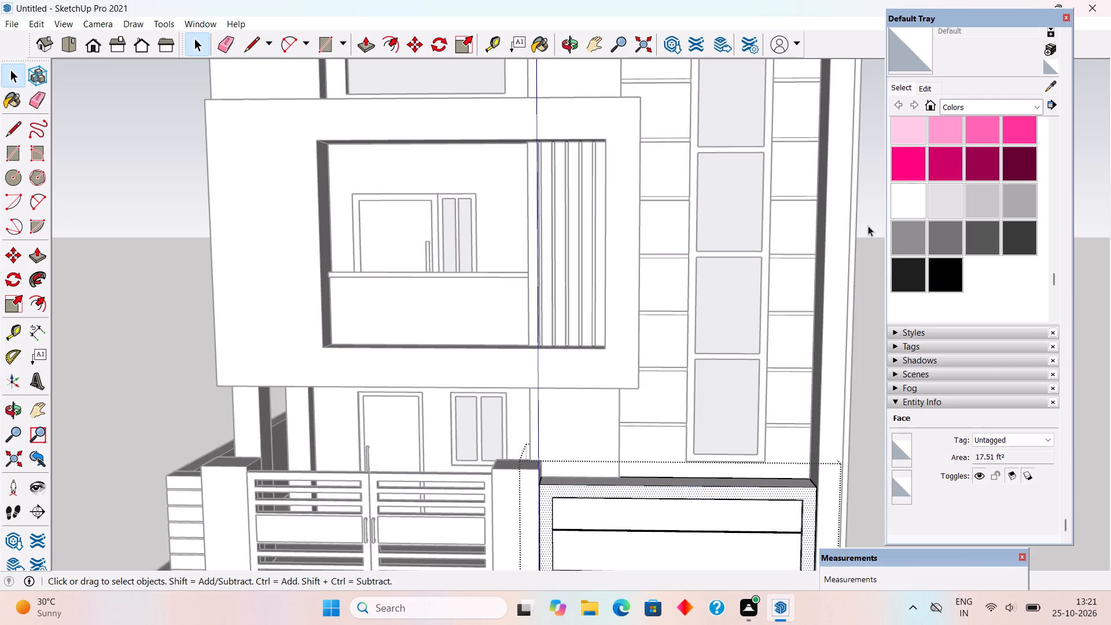
pyautogui.click(983, 242)
pyautogui.click(790, 498)
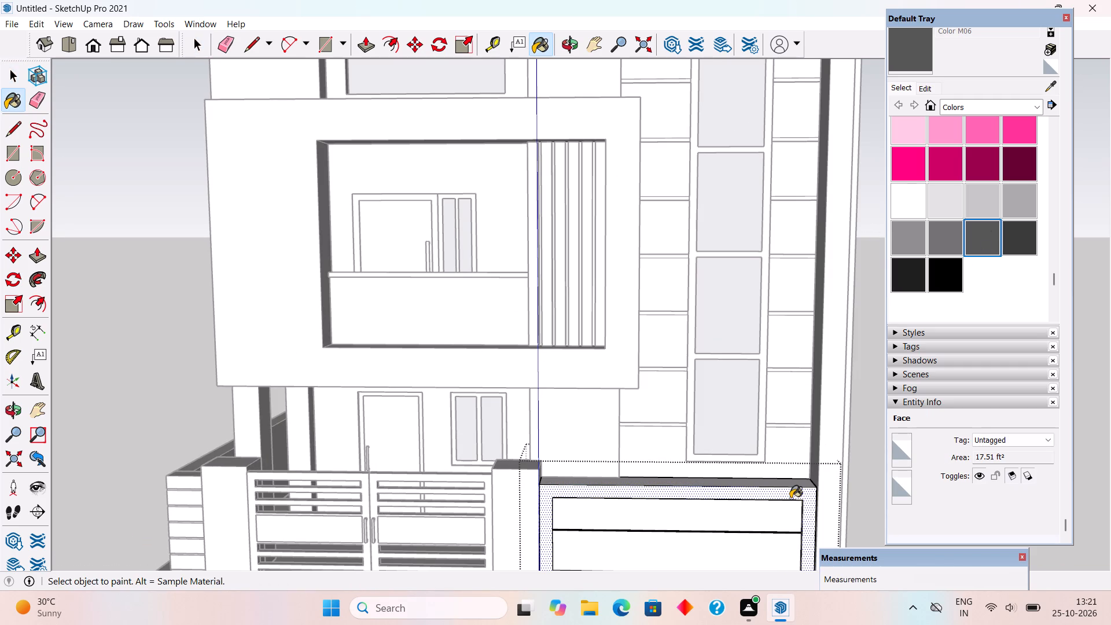
pyautogui.moveTo(790, 491); pyautogui.dragTo(785, 525, button='middle')
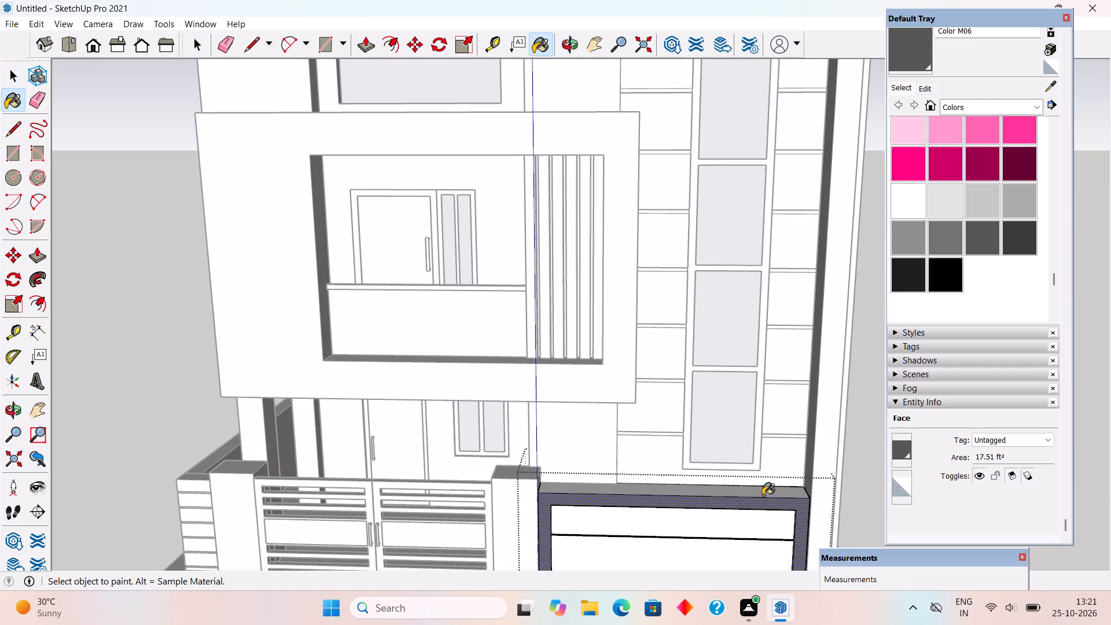
pyautogui.click(763, 495)
pyautogui.press('space')
pyautogui.scroll(-4, 645, 463)
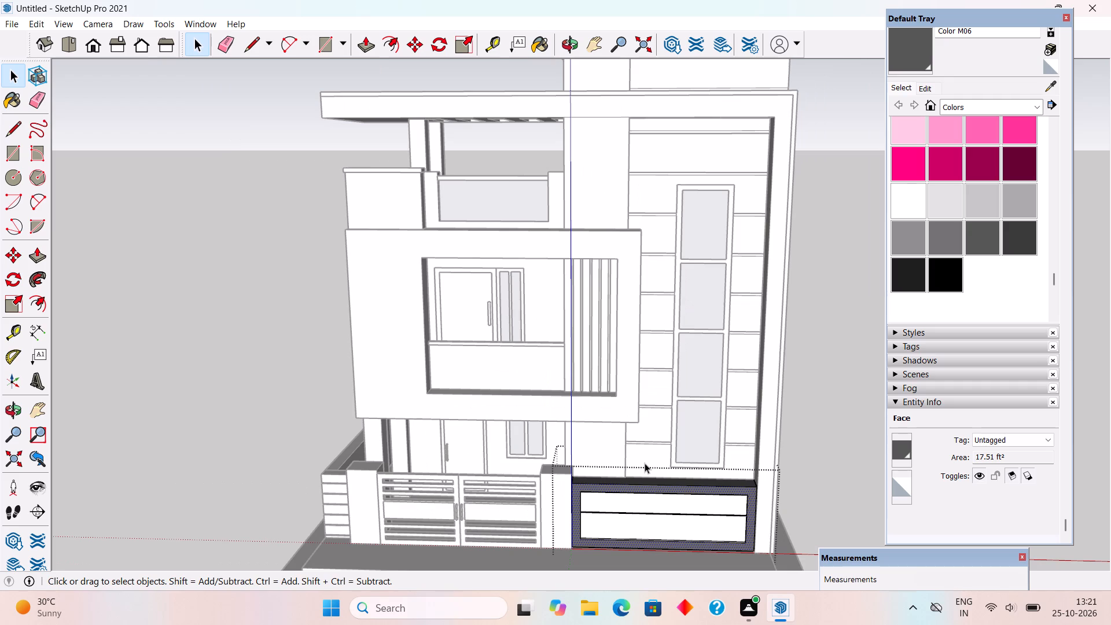
pyautogui.scroll(-2, 645, 463)
pyautogui.moveTo(626, 498); pyautogui.dragTo(744, 427, button='middle')
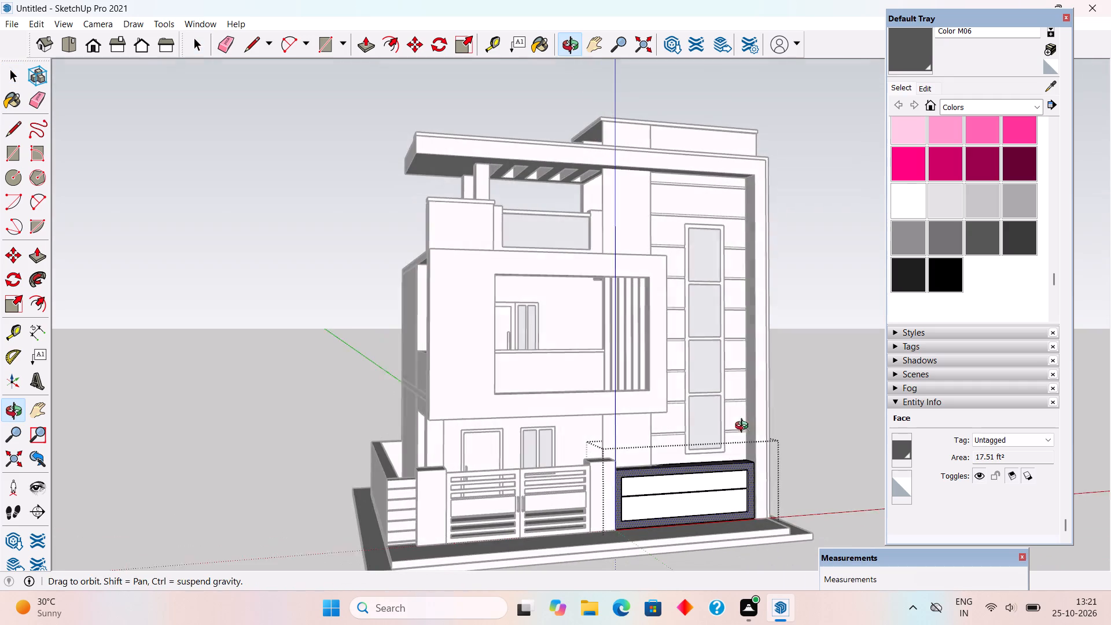
pyautogui.moveTo(744, 427); pyautogui.dragTo(748, 427, button='middle')
pyautogui.click(786, 411)
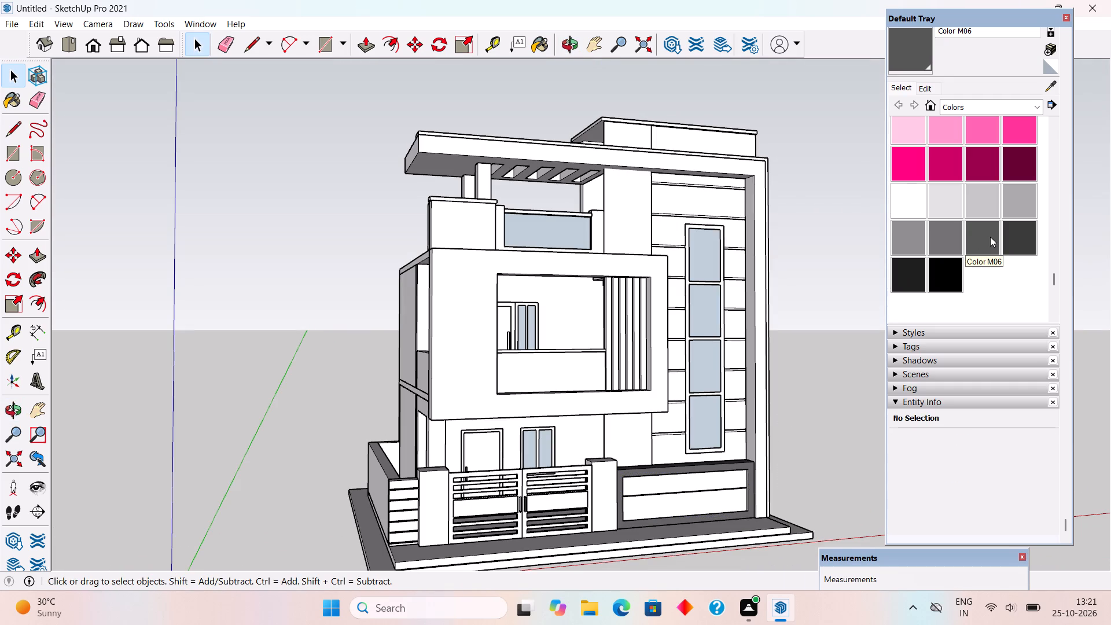
# Paint both gate pillars with Color M06.
pyautogui.click(990, 237)
pyautogui.click(608, 493)
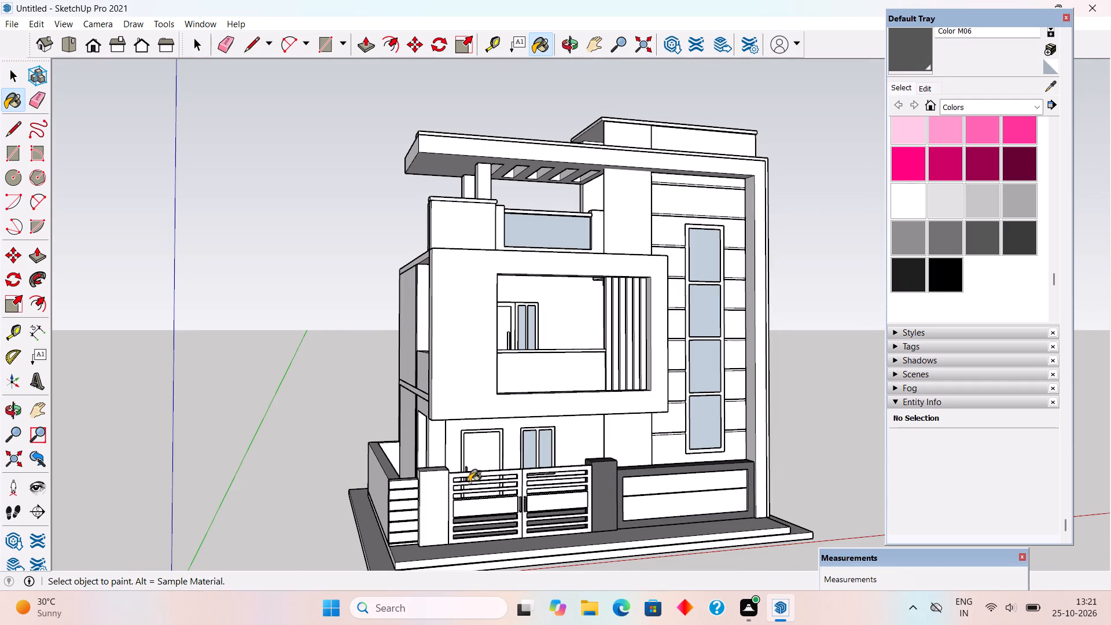
pyautogui.click(442, 497)
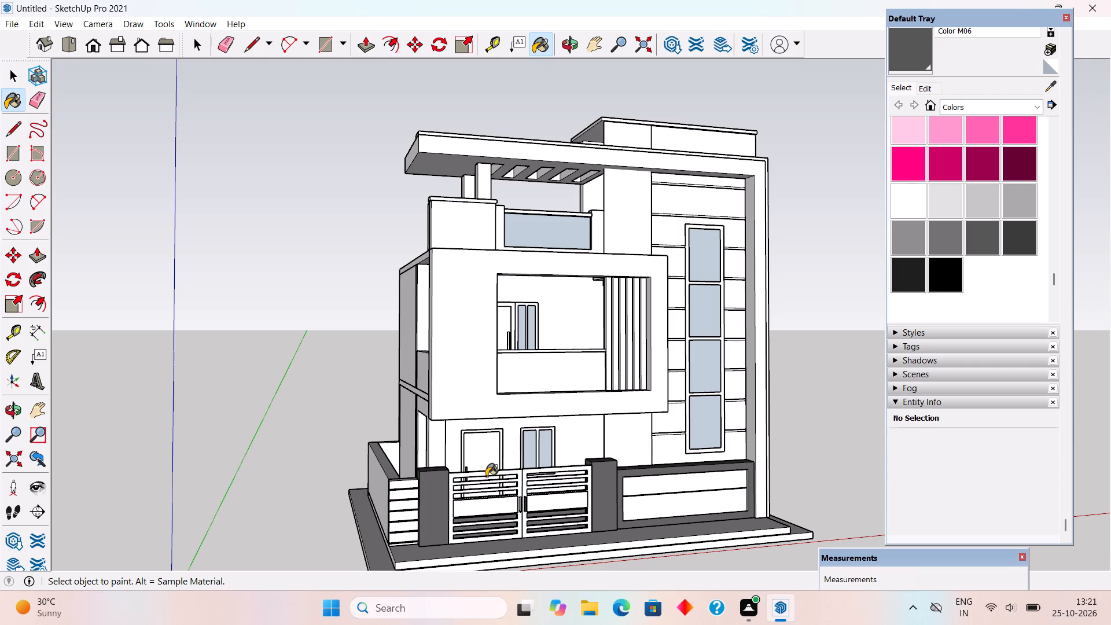
# Paint the frames of both gate leaves with Color M06, leaving the house wall behind them unpainted.
pyautogui.click(486, 476)
pyautogui.click(537, 481)
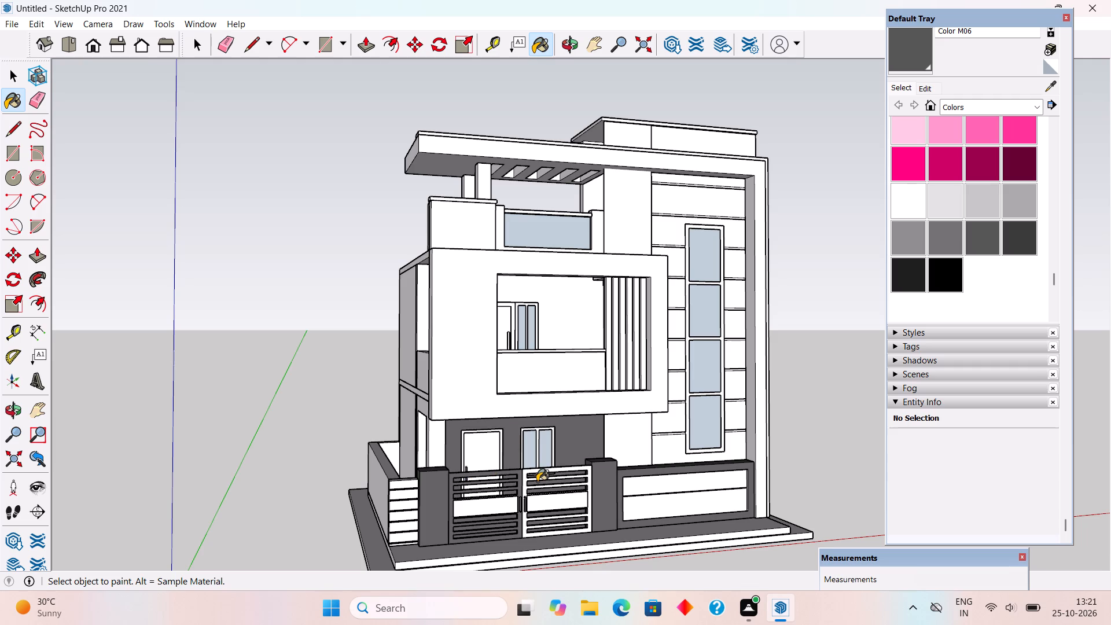
pyautogui.hotkey('ctrl', 'z')
pyautogui.scroll(4, 540, 482)
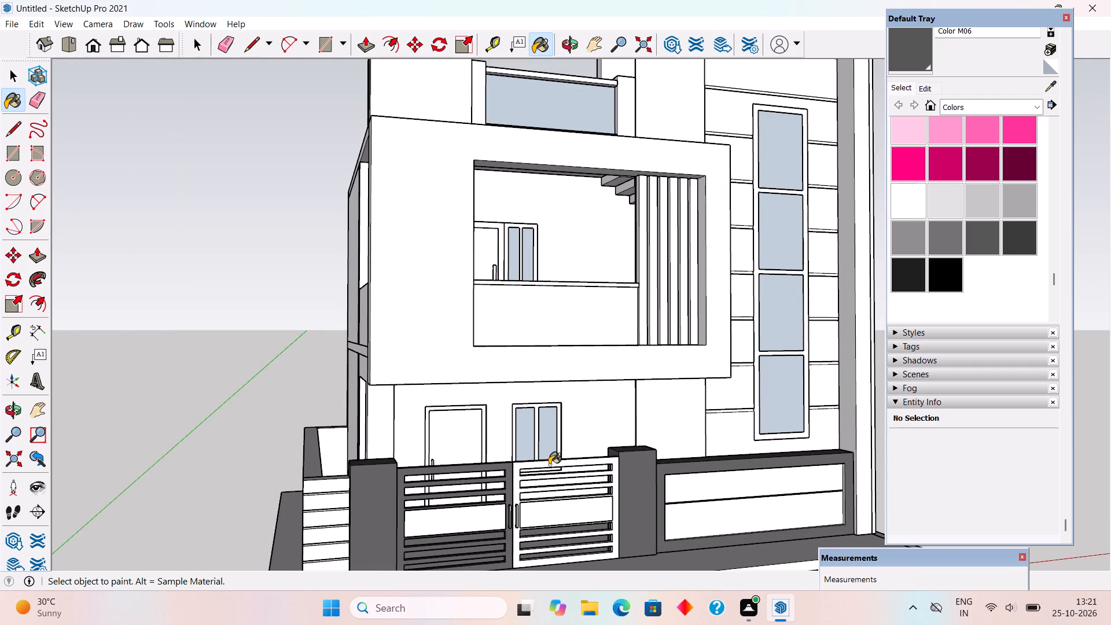
pyautogui.click(549, 465)
pyautogui.scroll(-4, 549, 465)
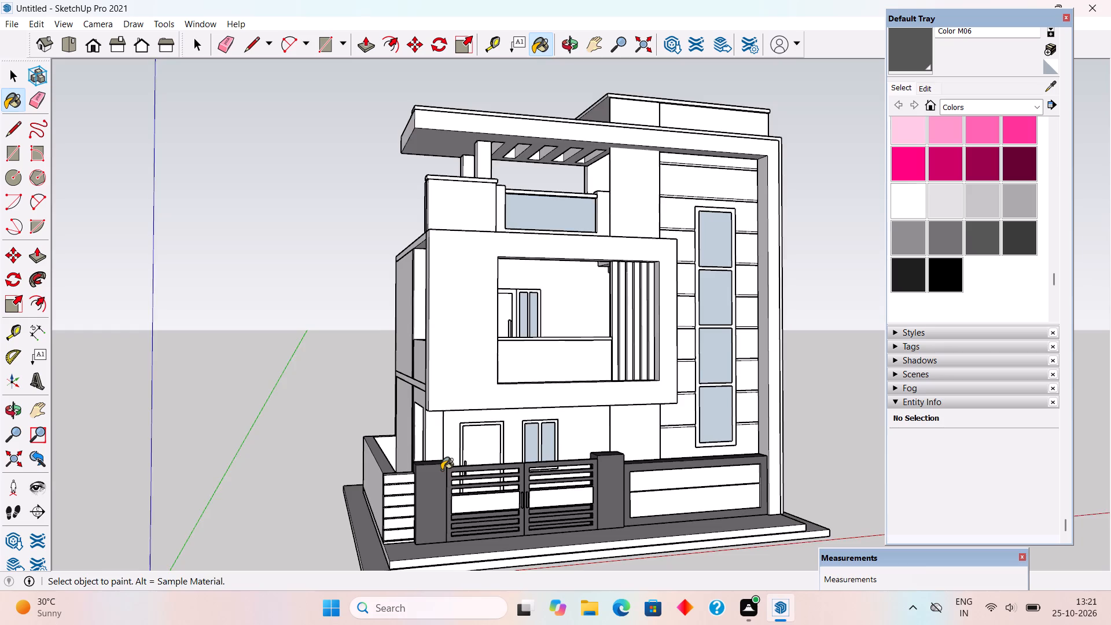
# Paint the tall vertical wall strip between the balconies and the grooved window wall with Color M06.
pyautogui.moveTo(439, 470); pyautogui.dragTo(355, 476, button='middle')
pyautogui.click(609, 184)
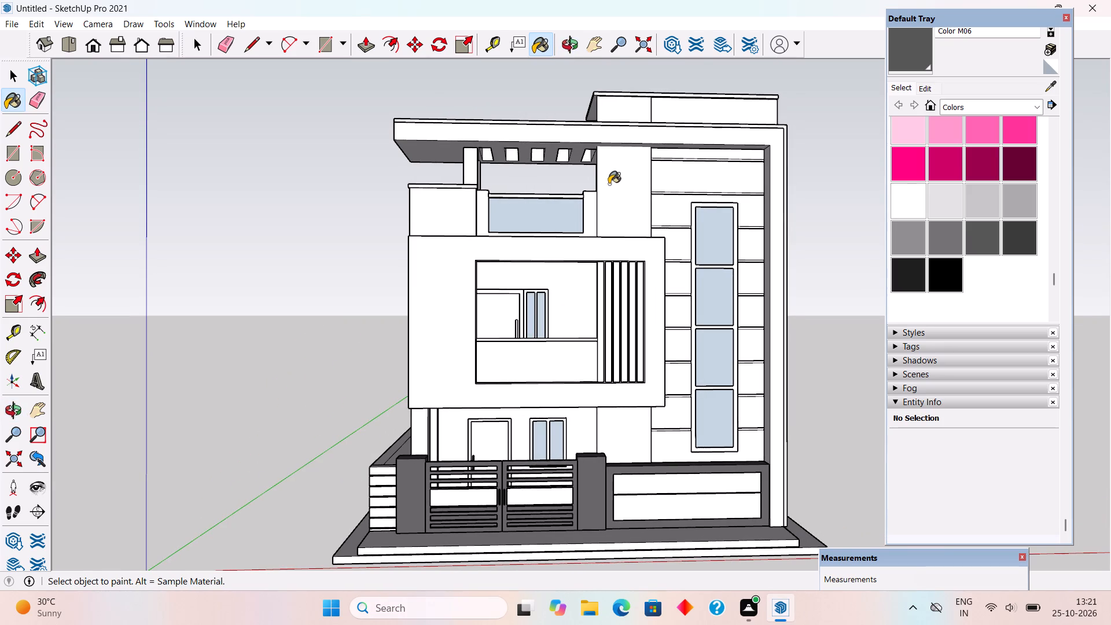
pyautogui.scroll(-2, 691, 305)
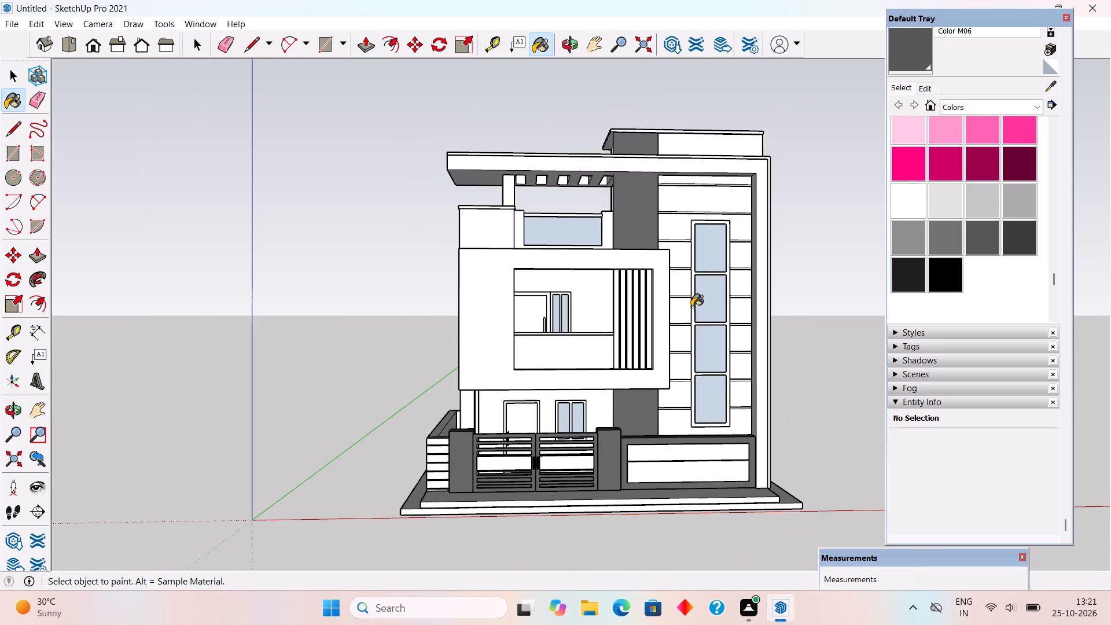
# Paint the tower's roof slab and the outer edge faces of the large facade frame with Color M06.
pyautogui.moveTo(695, 128); pyautogui.dragTo(676, 269, button='middle')
pyautogui.click(689, 146)
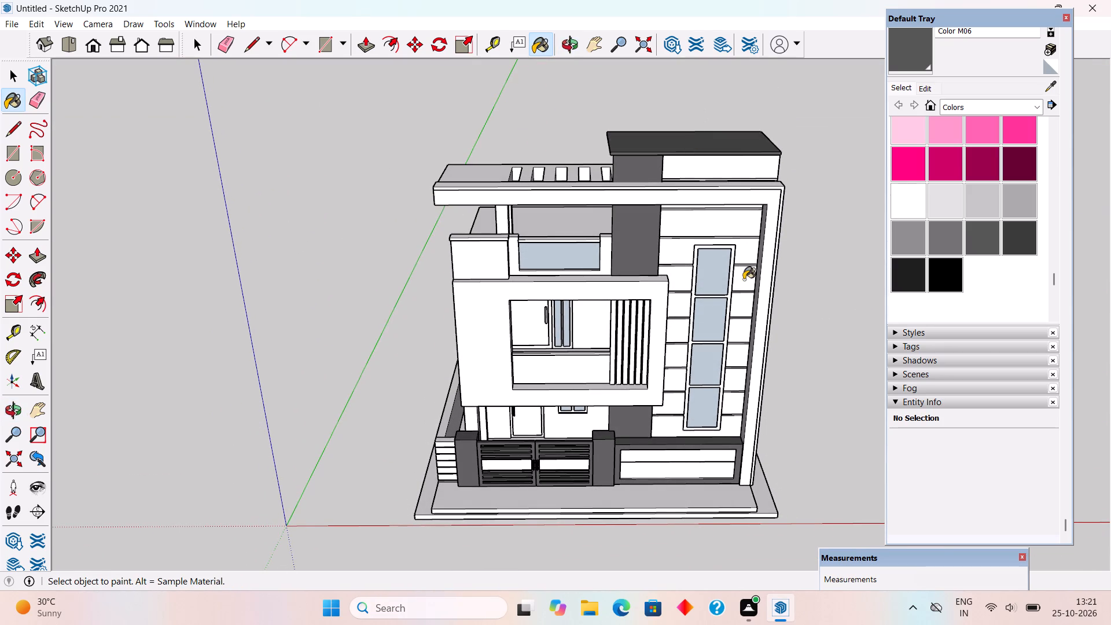
pyautogui.moveTo(740, 271); pyautogui.dragTo(717, 107, button='middle')
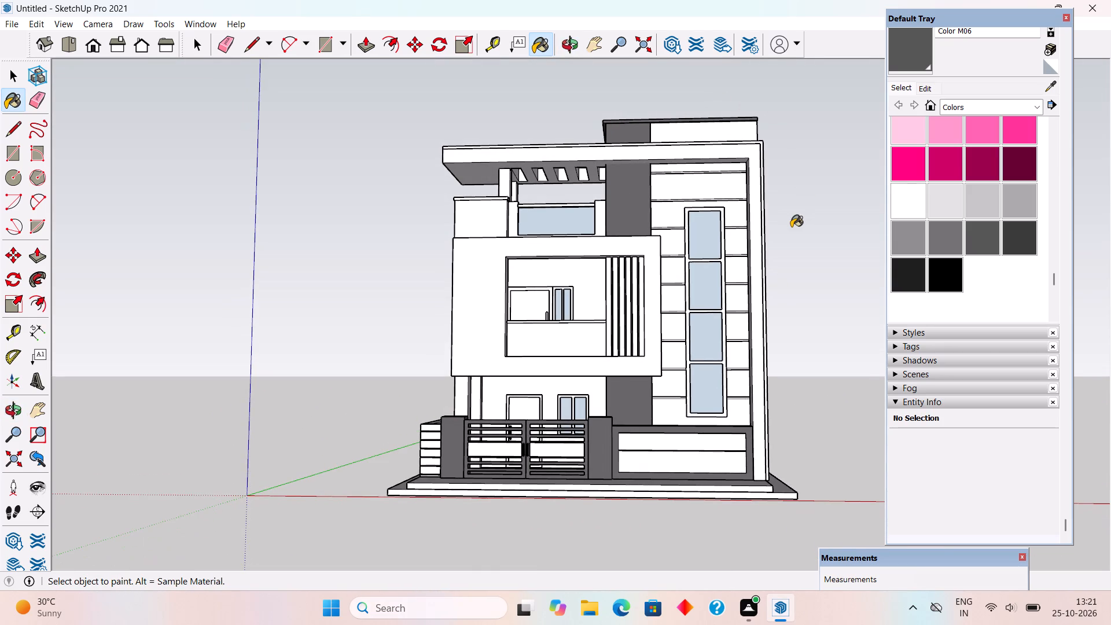
pyautogui.moveTo(606, 344); pyautogui.dragTo(301, 395, button='middle')
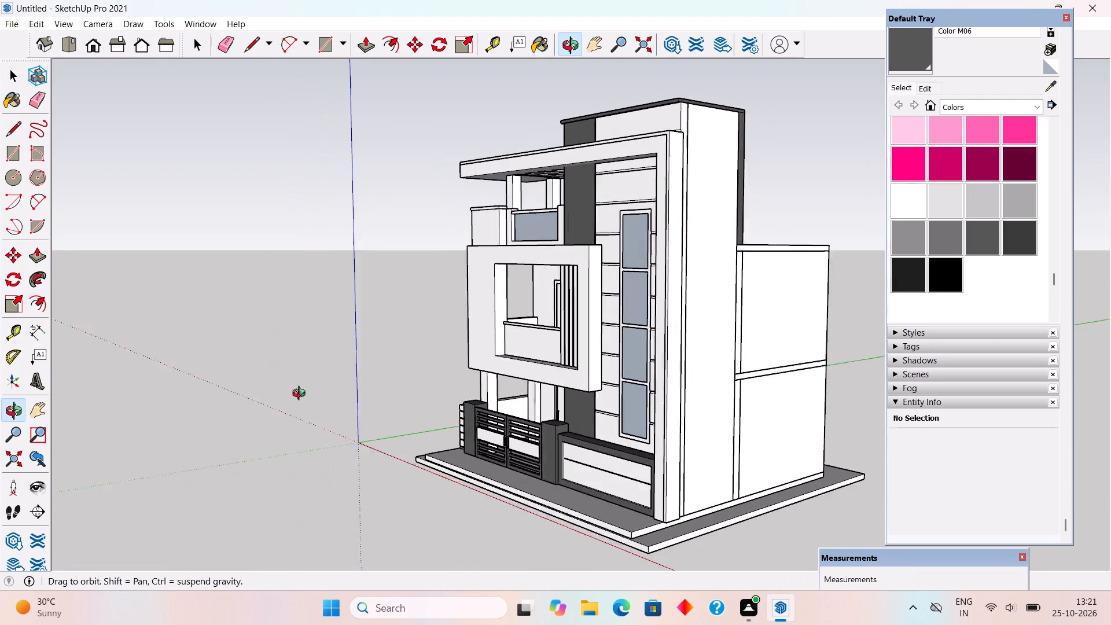
pyautogui.moveTo(301, 395); pyautogui.dragTo(293, 395, button='middle')
pyautogui.click(639, 374)
pyautogui.moveTo(610, 395); pyautogui.dragTo(914, 406, button='middle')
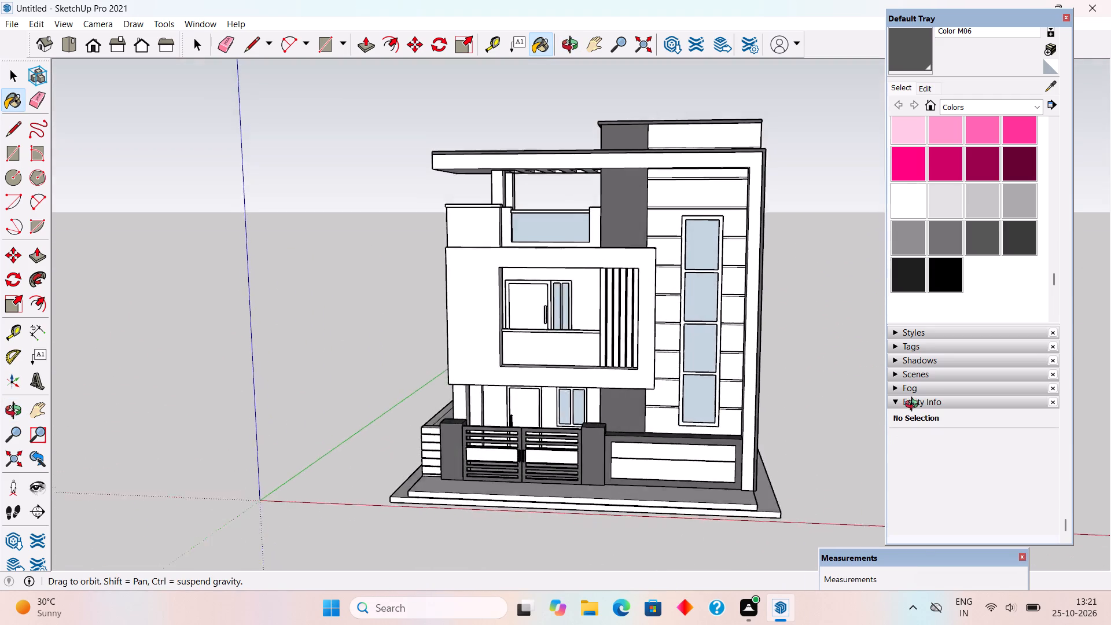
pyautogui.moveTo(914, 406); pyautogui.dragTo(939, 400, button='middle')
pyautogui.moveTo(602, 416); pyautogui.dragTo(631, 331, button='middle')
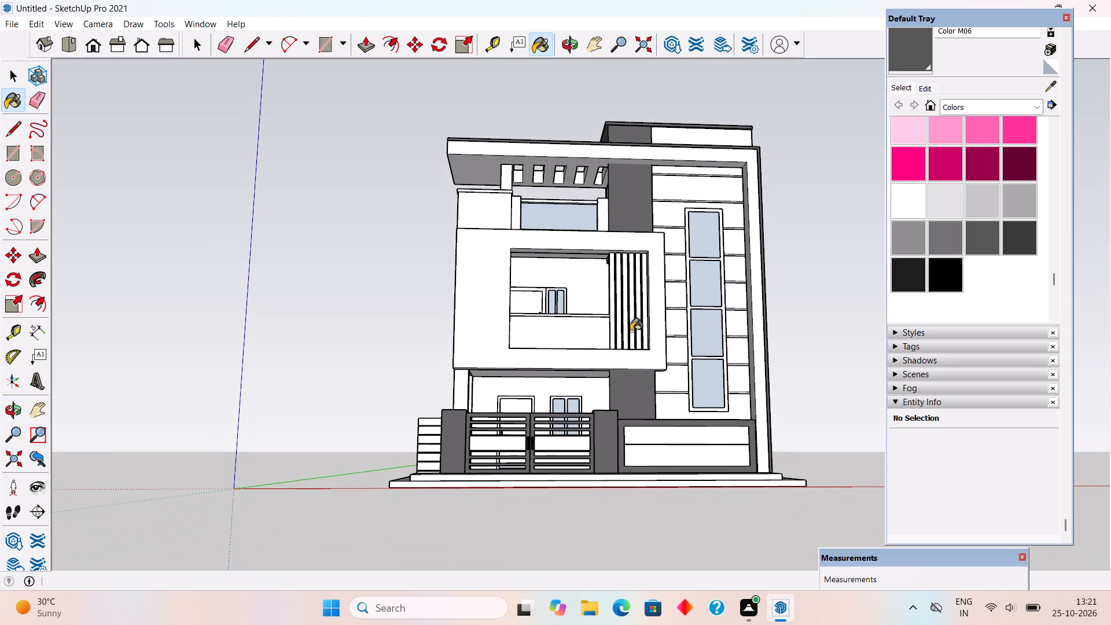
pyautogui.press('space')
pyautogui.moveTo(630, 366); pyautogui.dragTo(661, 459, button='middle')
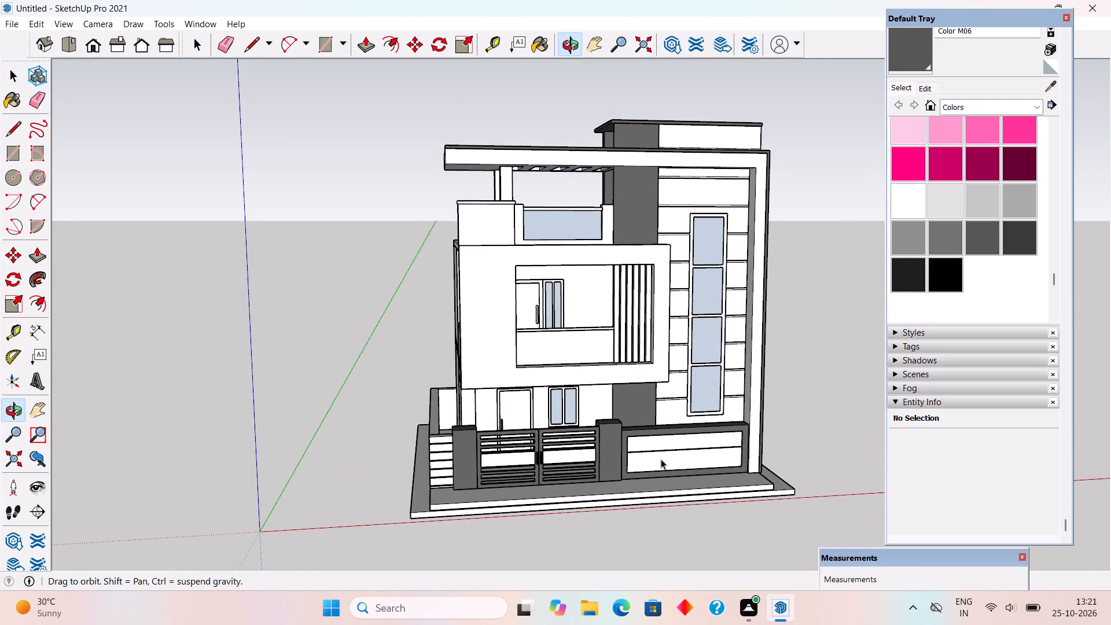
# Paint the upper terrace wall's coping, the terrace glass railing's top rail and the lower balcony parapet's coping with Color M06.
pyautogui.click(979, 238)
pyautogui.scroll(3, 468, 277)
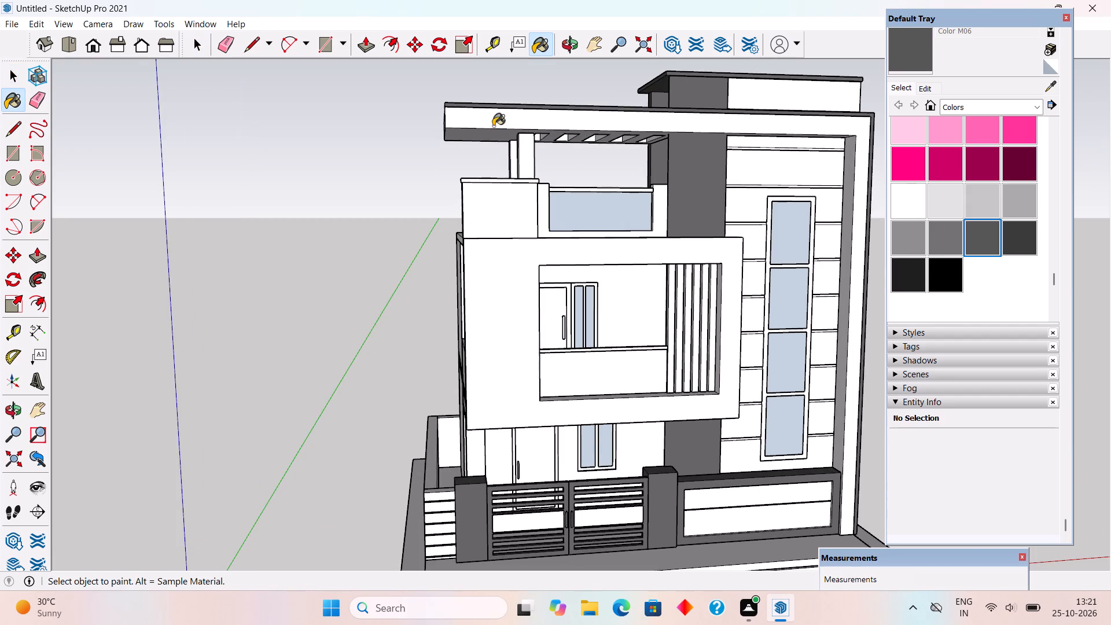
pyautogui.moveTo(483, 165); pyautogui.dragTo(495, 244, button='middle')
pyautogui.scroll(5, 501, 215)
pyautogui.click(503, 211)
pyautogui.moveTo(521, 247); pyautogui.dragTo(534, 225, button='middle')
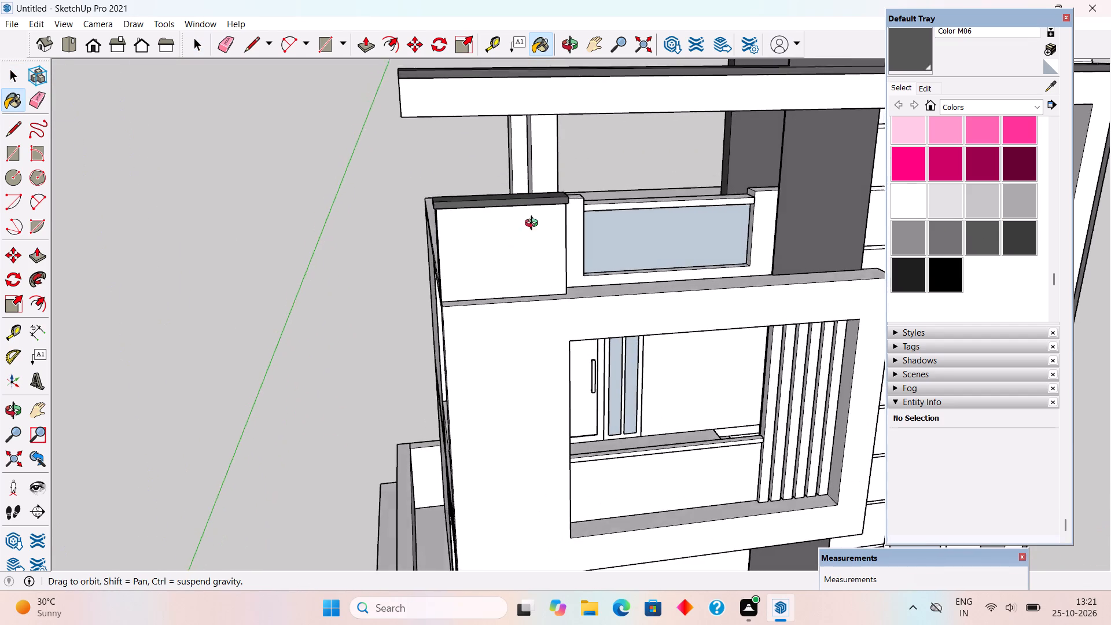
pyautogui.moveTo(534, 225); pyautogui.dragTo(506, 178, button='middle')
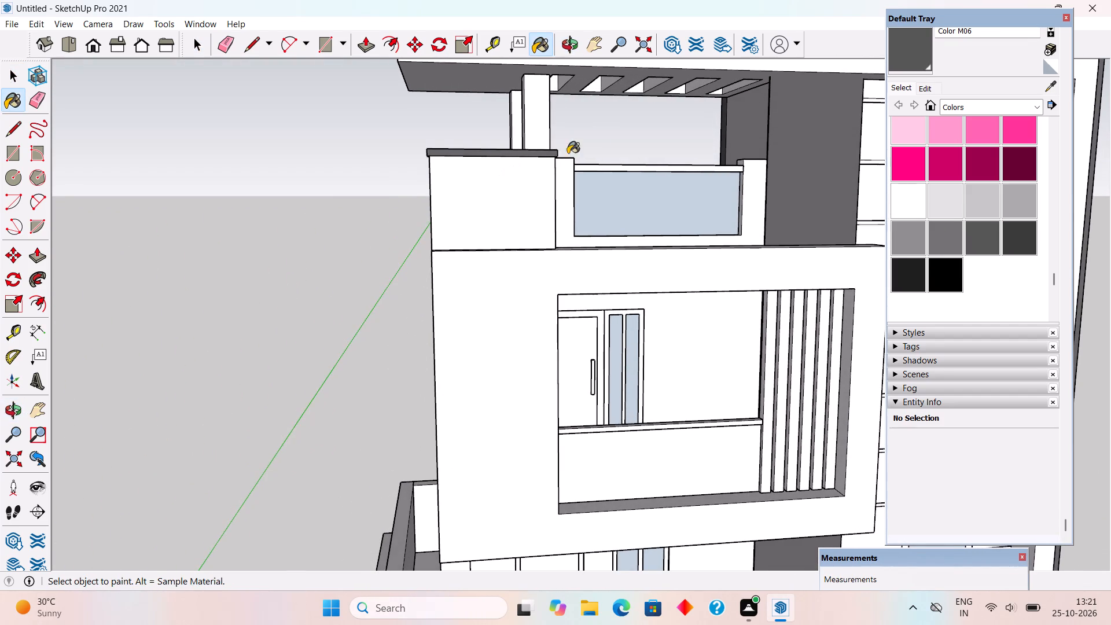
pyautogui.moveTo(638, 167); pyautogui.dragTo(639, 218, button='middle')
pyautogui.click(654, 194)
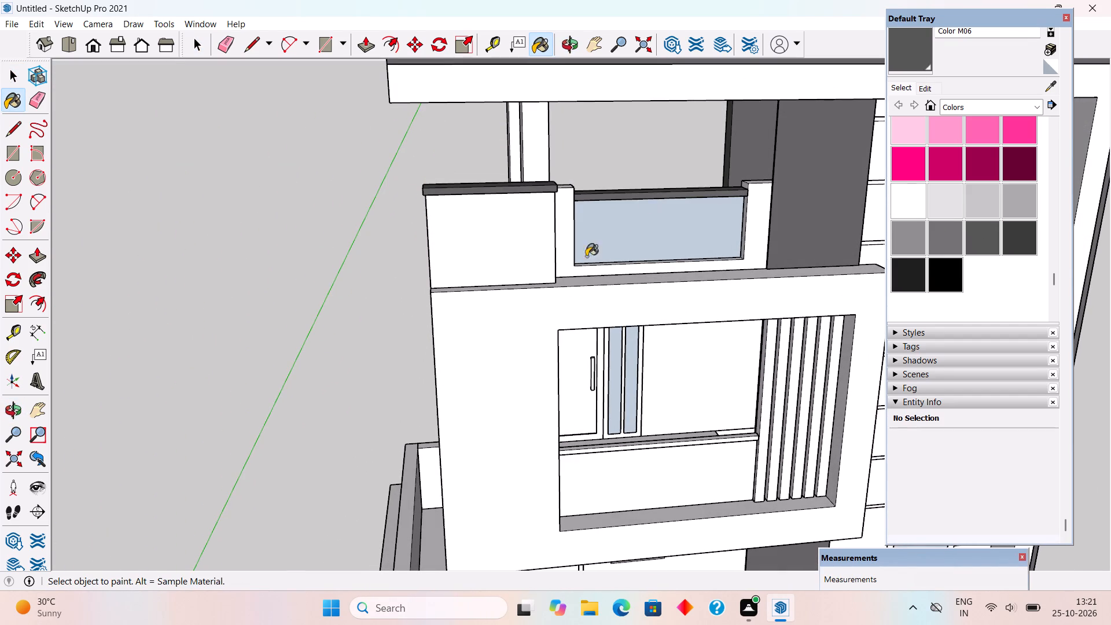
pyautogui.moveTo(548, 272); pyautogui.dragTo(542, 207, button='middle')
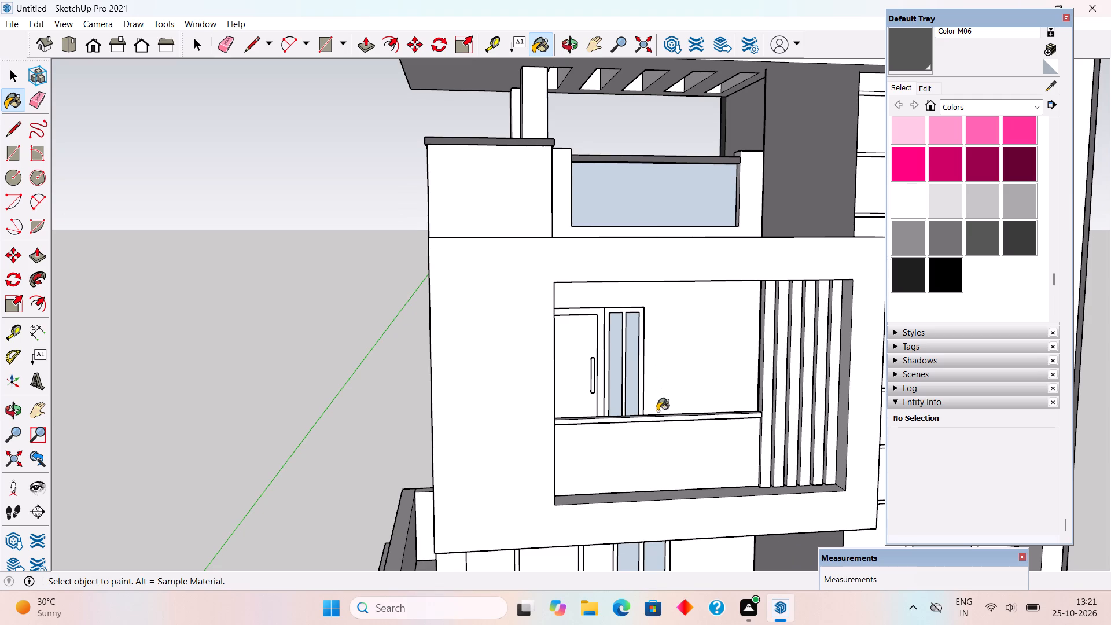
pyautogui.click(660, 418)
pyautogui.scroll(-5, 431, 314)
# Paint the frames of the lower balcony's window and door with black Color M09.
pyautogui.moveTo(420, 278); pyautogui.dragTo(391, 211, button='middle')
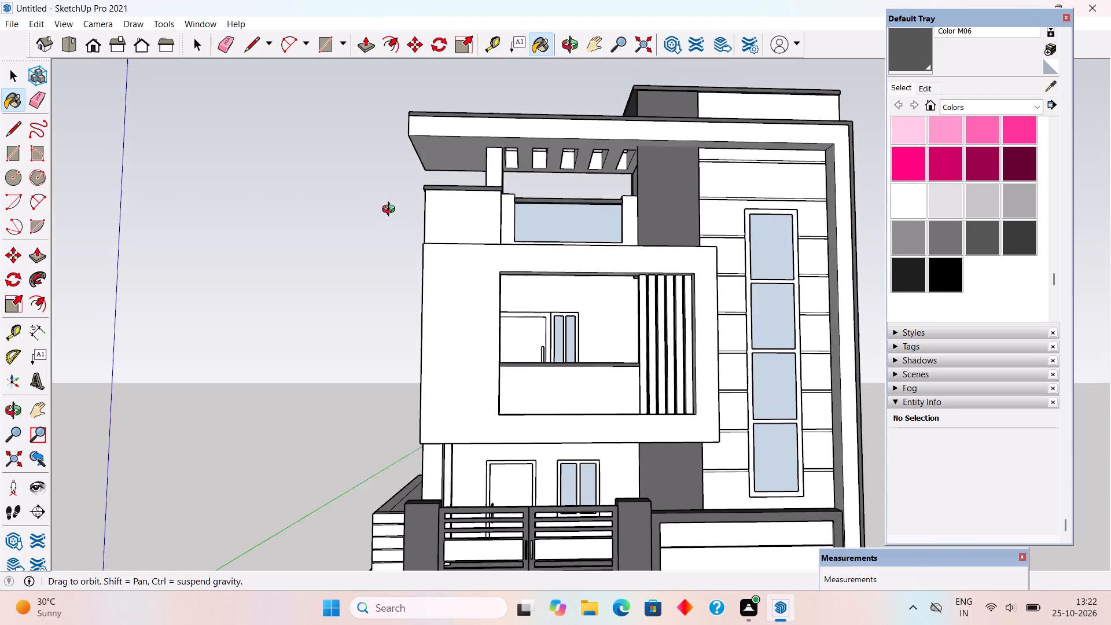
pyautogui.moveTo(391, 211); pyautogui.dragTo(391, 210, button='middle')
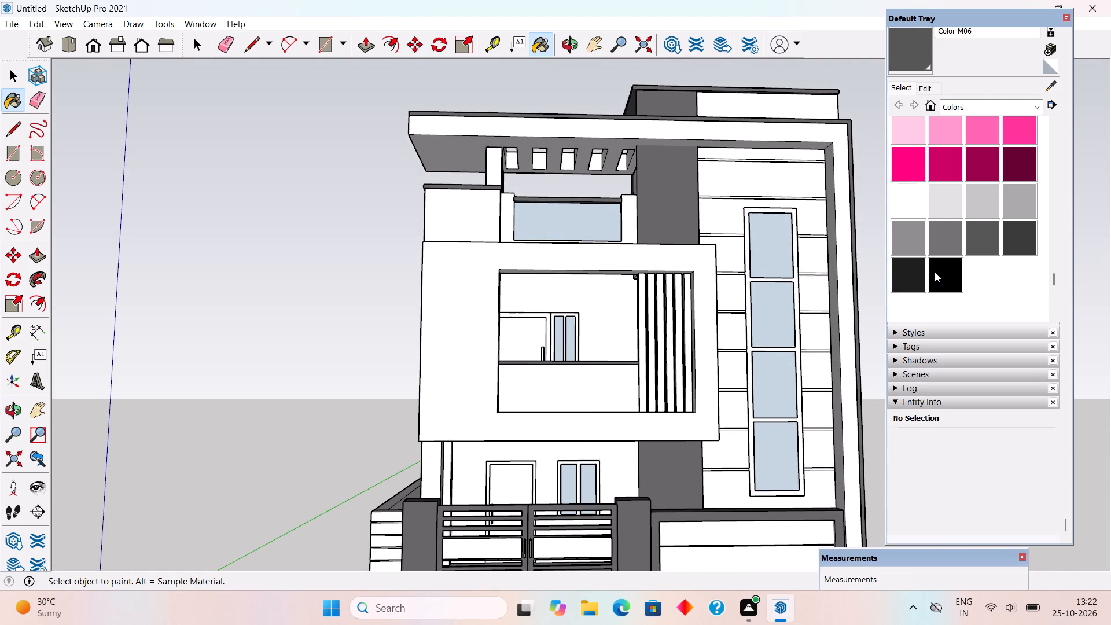
pyautogui.click(934, 272)
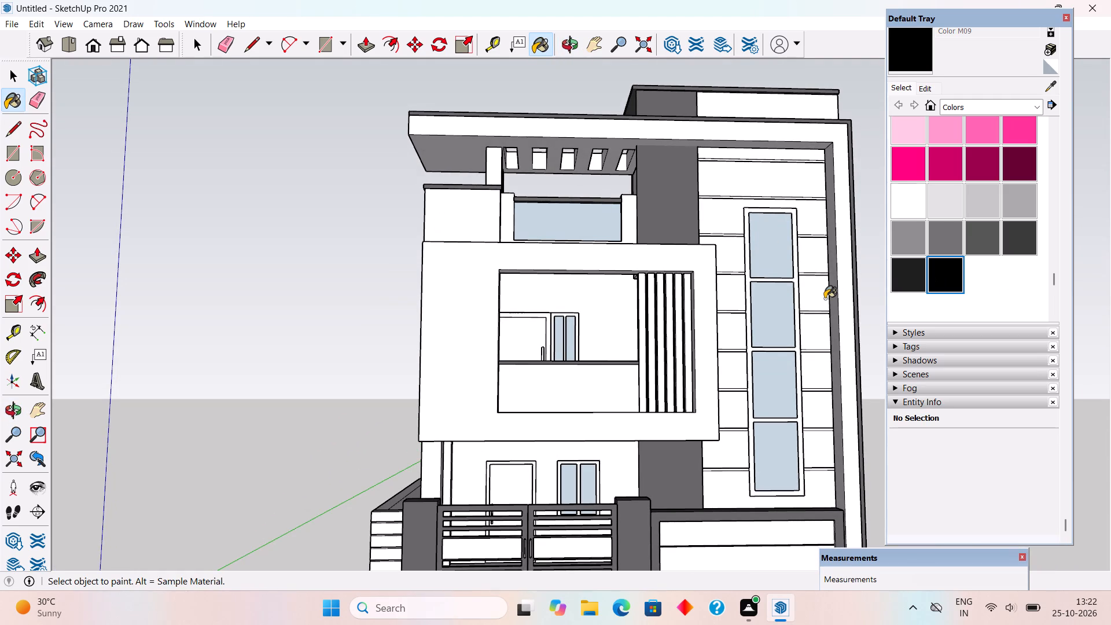
pyautogui.scroll(6, 825, 299)
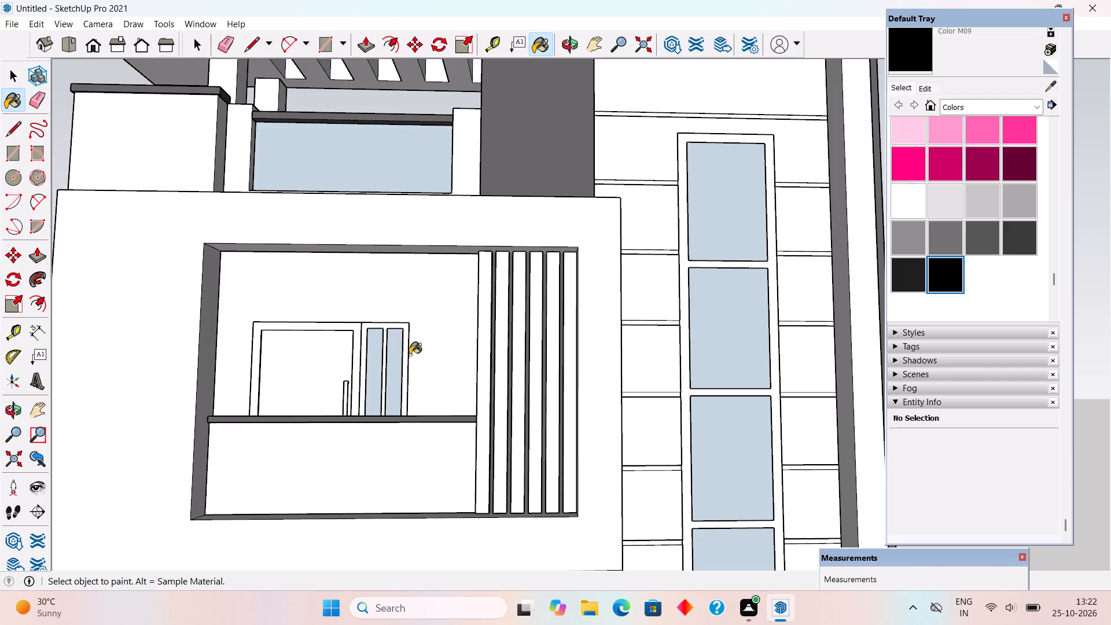
pyautogui.scroll(5, 409, 355)
pyautogui.click(406, 352)
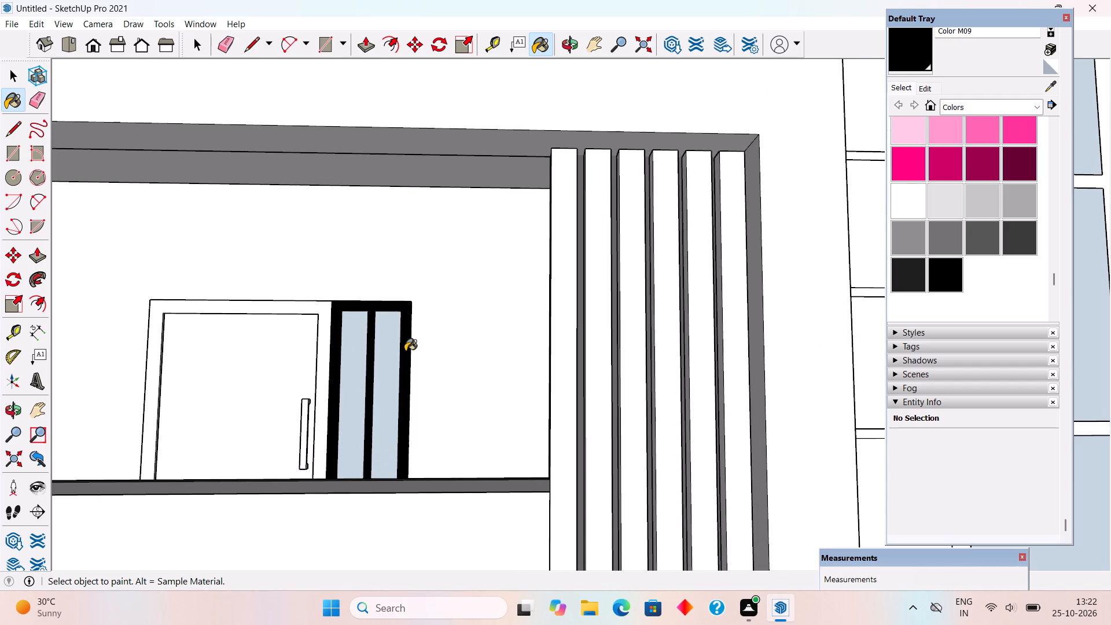
pyautogui.click(253, 310)
# Paint the frames of the ground-floor window and entrance door behind the gate with black Color M09.
pyautogui.scroll(-4, 253, 311)
pyautogui.scroll(1, 253, 311)
pyautogui.scroll(-8, 253, 311)
pyautogui.scroll(3, 321, 530)
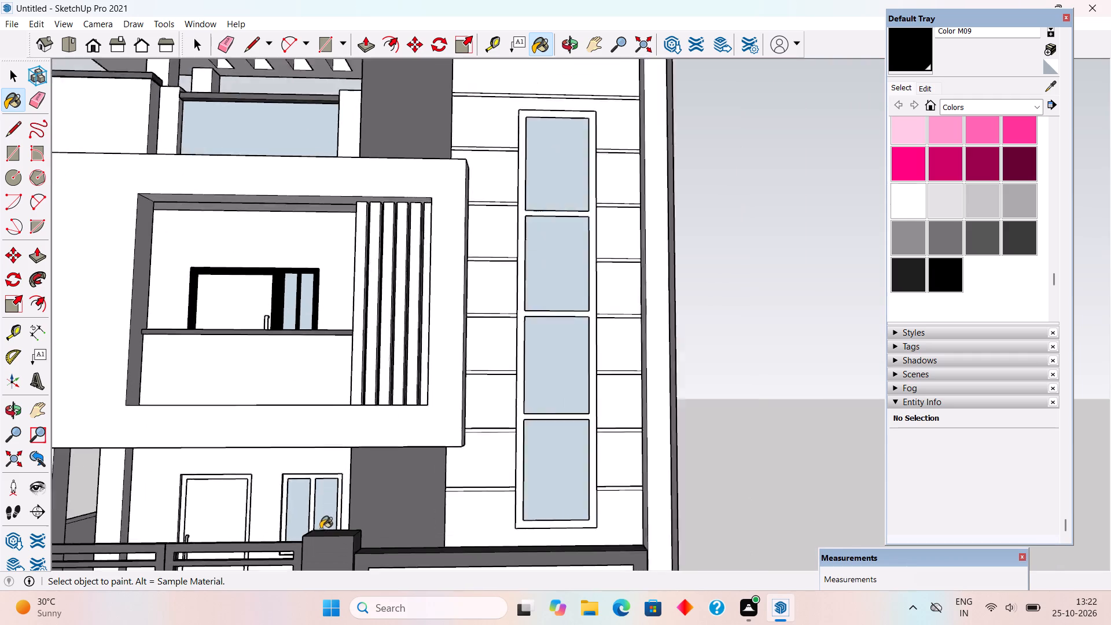
pyautogui.scroll(1, 321, 529)
pyautogui.click(311, 470)
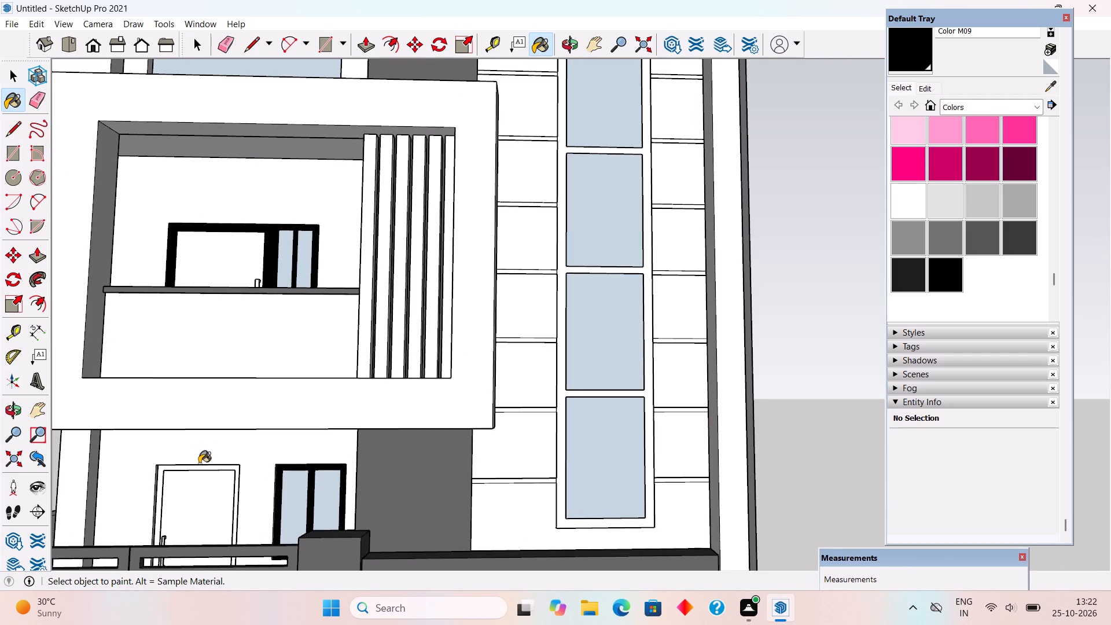
pyautogui.click(202, 469)
pyautogui.press('space')
# Examine the painted frames, the covered porch and its side opening, and the overall front and side of the house.
pyautogui.scroll(-3, 270, 373)
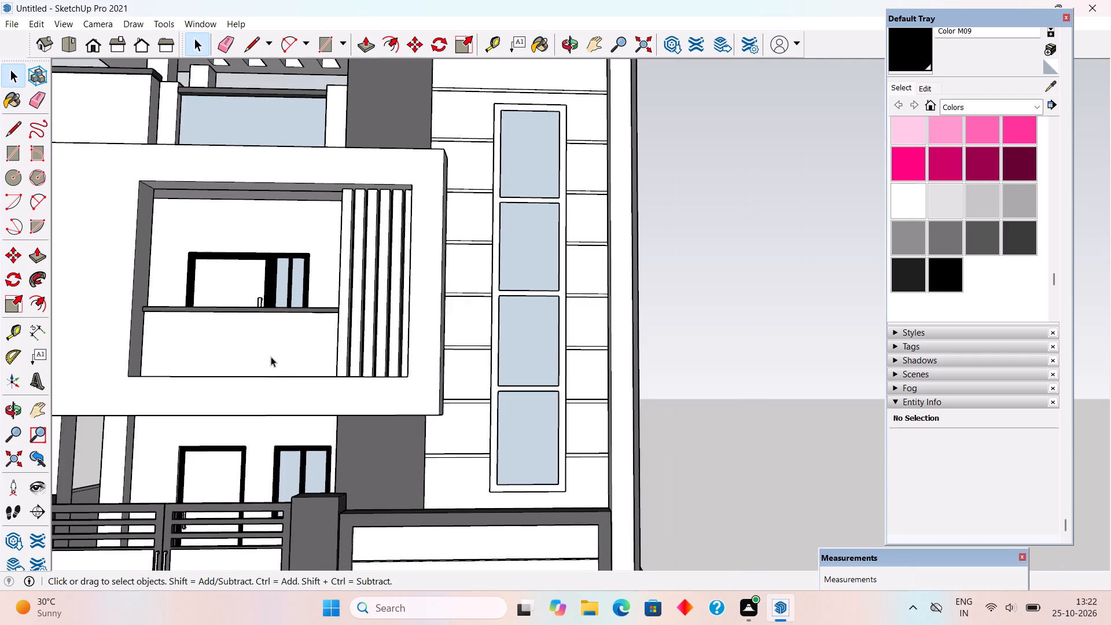
pyautogui.moveTo(268, 353); pyautogui.dragTo(271, 421, button='middle')
pyautogui.scroll(-4, 270, 403)
pyautogui.moveTo(271, 383); pyautogui.dragTo(336, 414, button='middle')
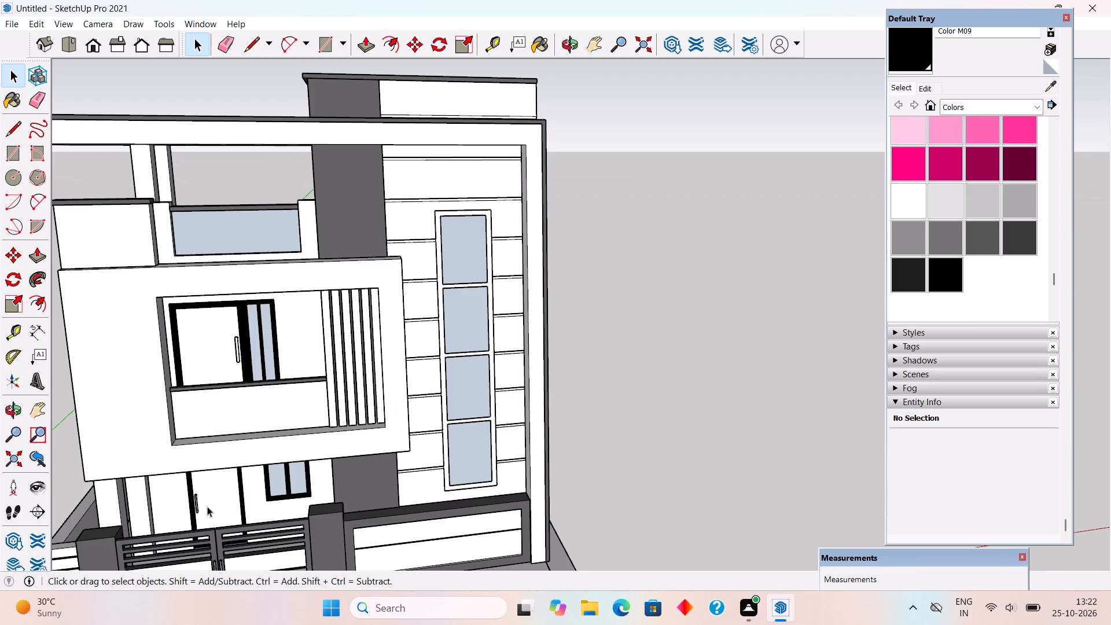
pyautogui.scroll(-4, 167, 262)
pyautogui.scroll(13, 131, 444)
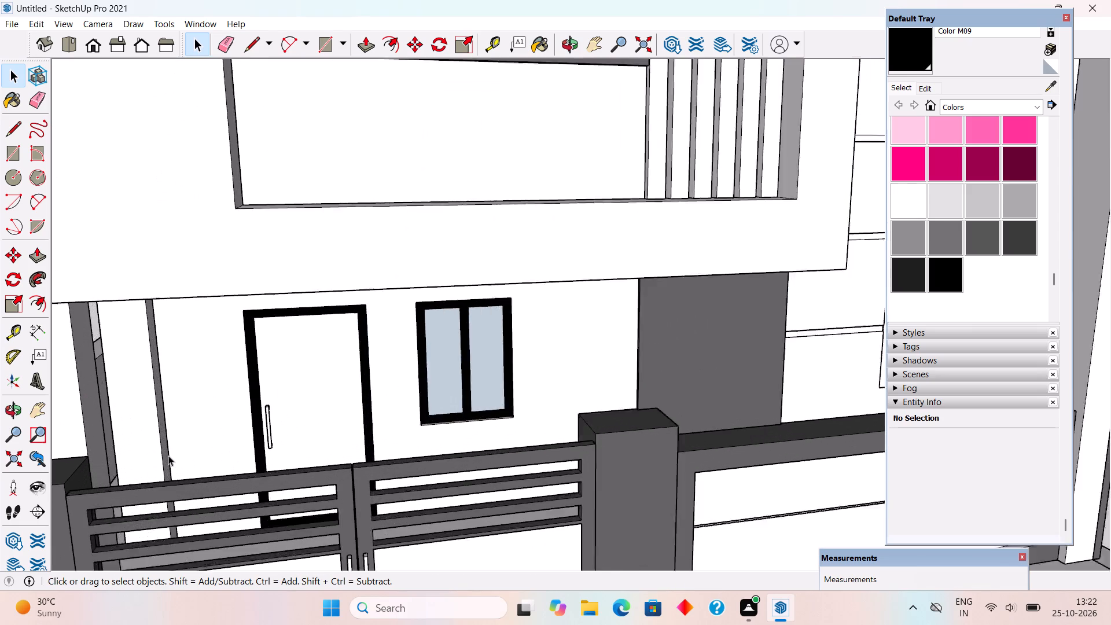
pyautogui.scroll(1, 168, 455)
pyautogui.moveTo(196, 395); pyautogui.dragTo(163, 309, button='middle')
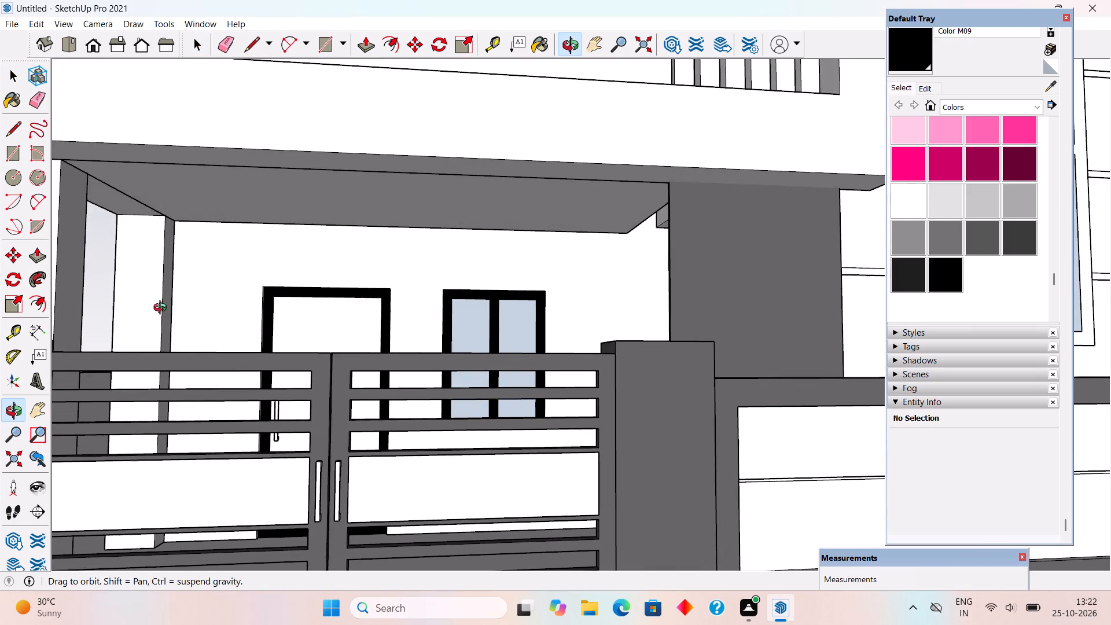
pyautogui.moveTo(163, 309); pyautogui.dragTo(583, 350, button='middle')
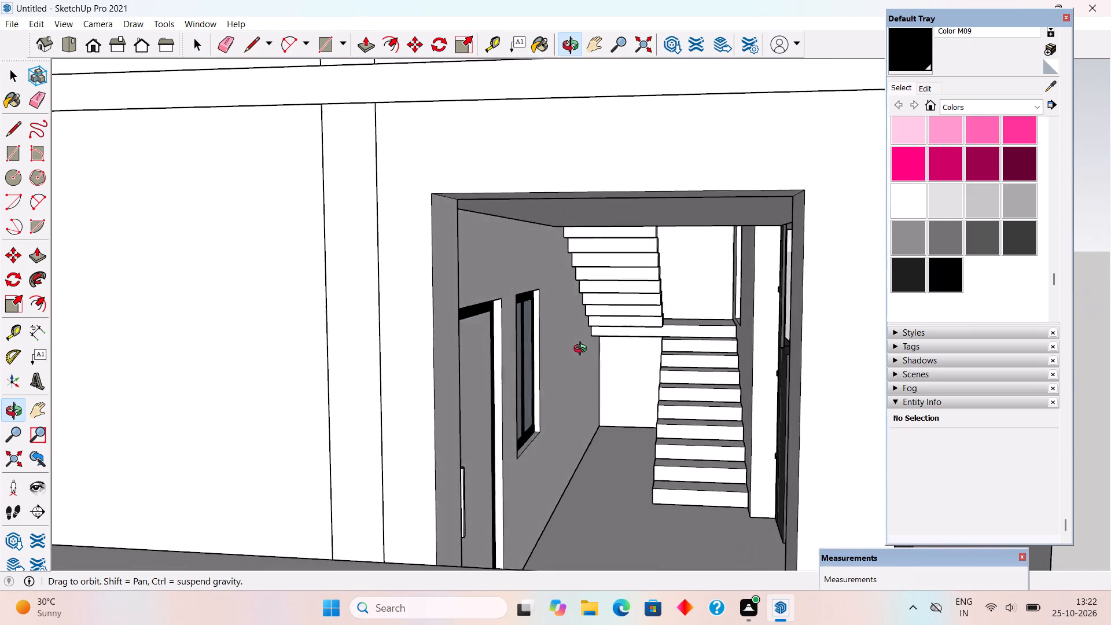
pyautogui.moveTo(583, 350); pyautogui.dragTo(490, 356, button='middle')
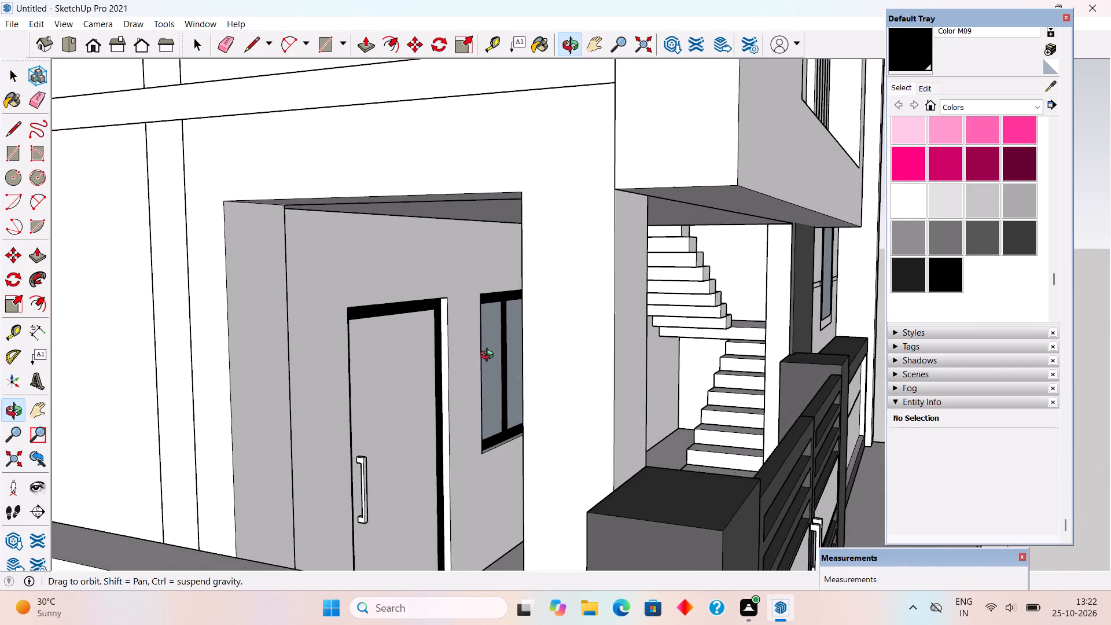
pyautogui.moveTo(490, 356); pyautogui.dragTo(487, 356, button='middle')
pyautogui.scroll(-10, 487, 356)
pyautogui.moveTo(572, 372); pyautogui.dragTo(401, 337, button='middle')
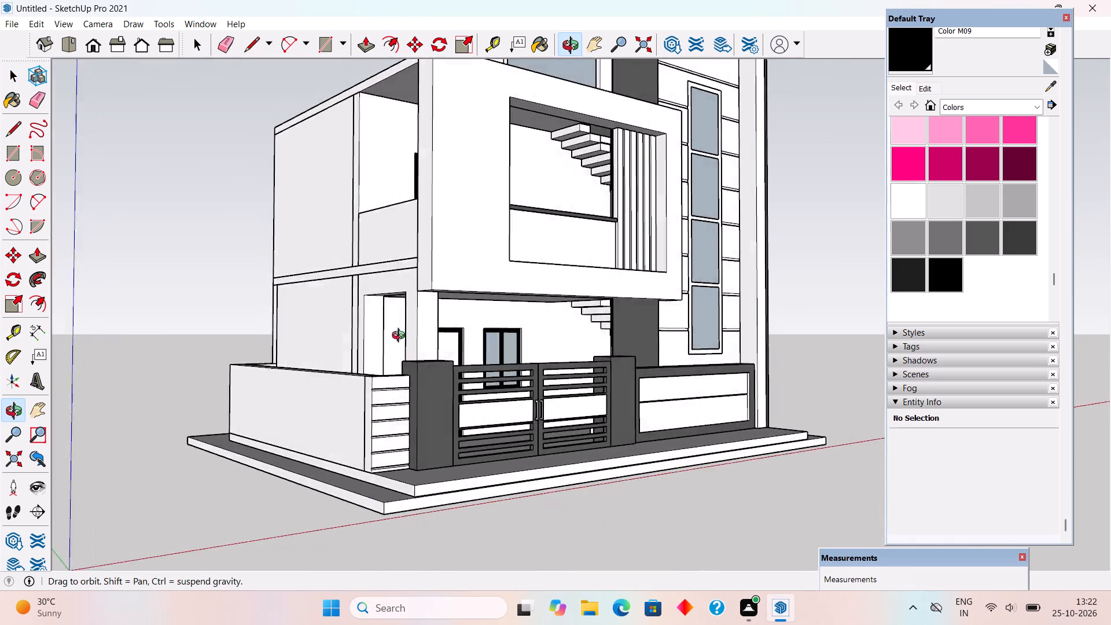
pyautogui.moveTo(401, 337); pyautogui.dragTo(168, 377, button='middle')
pyautogui.scroll(-1, 168, 377)
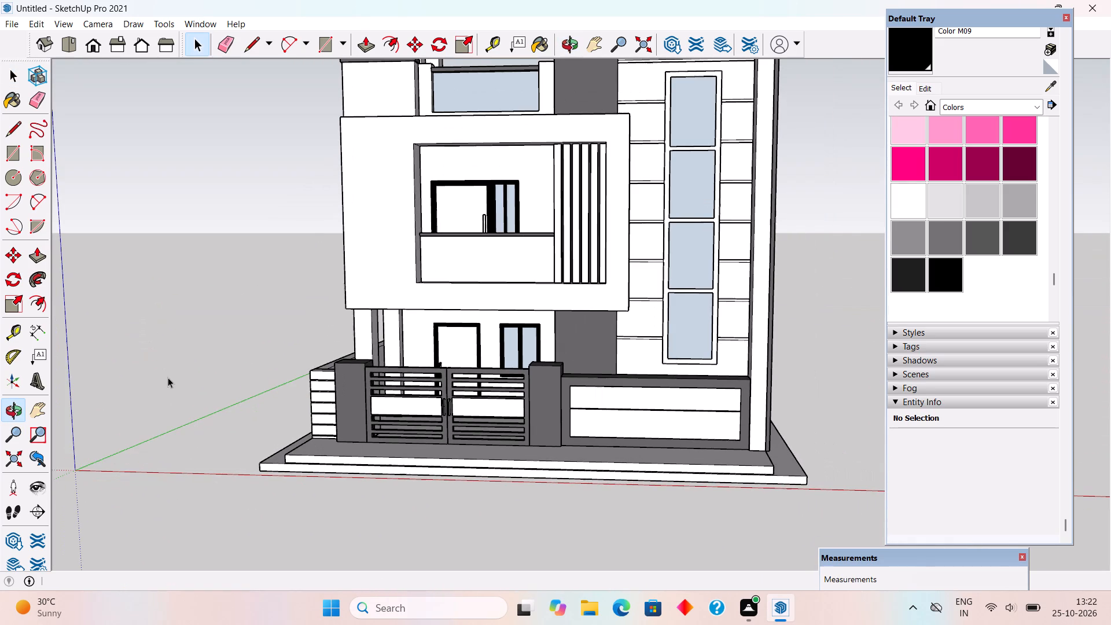
pyautogui.scroll(-2, 160, 406)
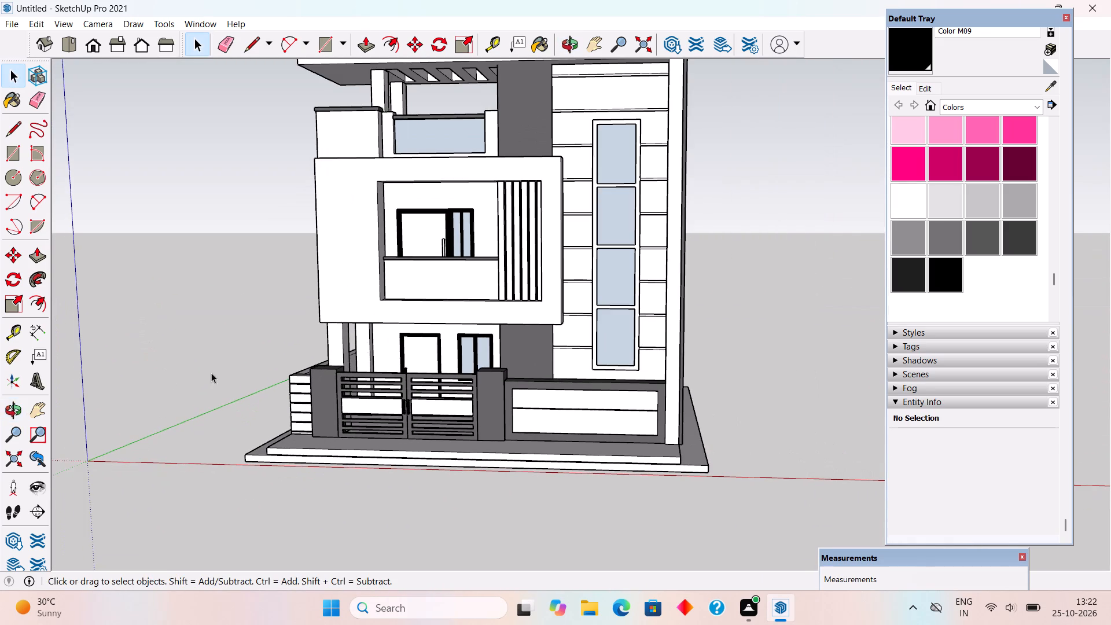
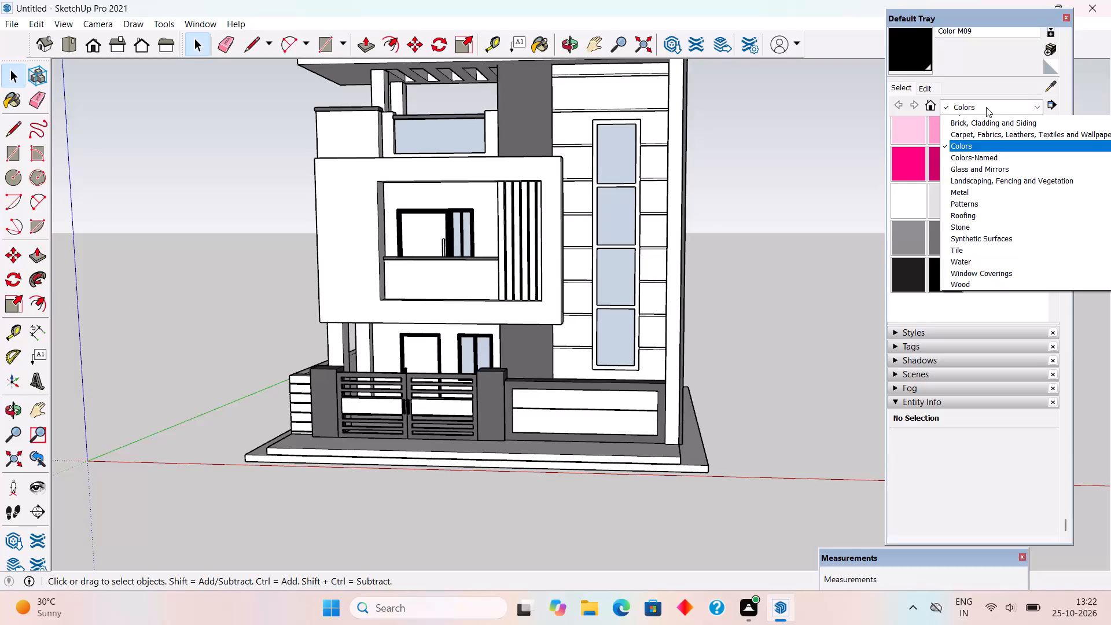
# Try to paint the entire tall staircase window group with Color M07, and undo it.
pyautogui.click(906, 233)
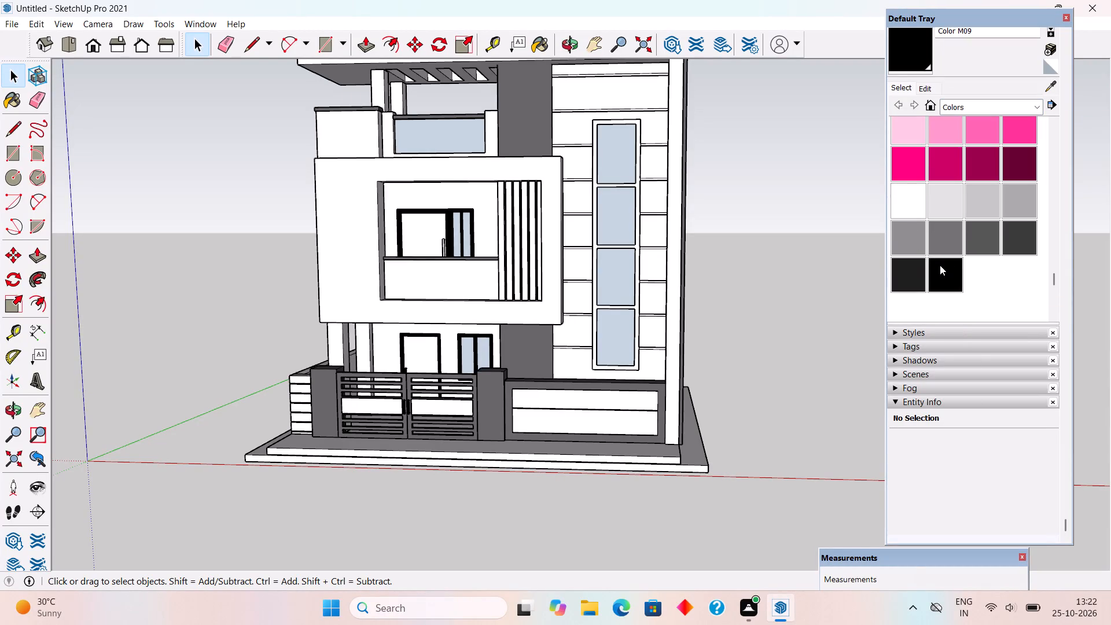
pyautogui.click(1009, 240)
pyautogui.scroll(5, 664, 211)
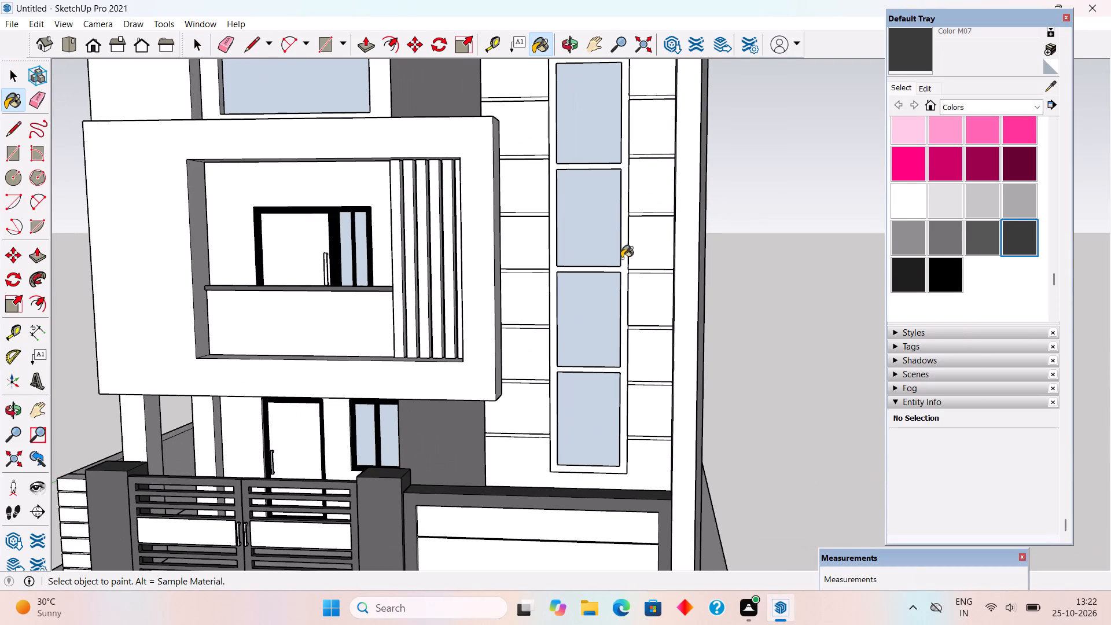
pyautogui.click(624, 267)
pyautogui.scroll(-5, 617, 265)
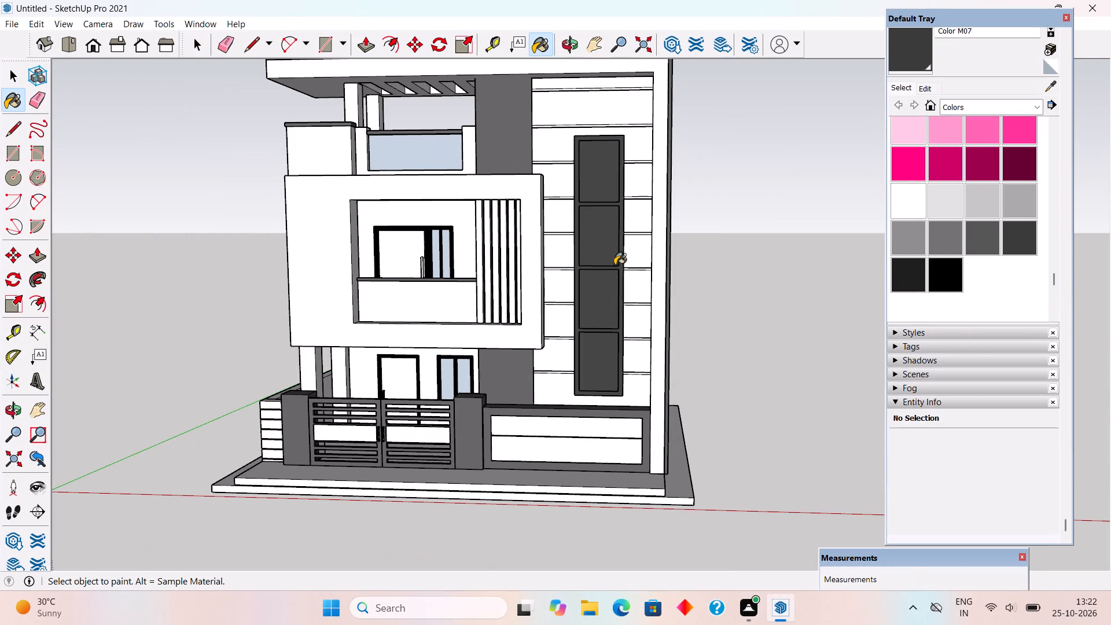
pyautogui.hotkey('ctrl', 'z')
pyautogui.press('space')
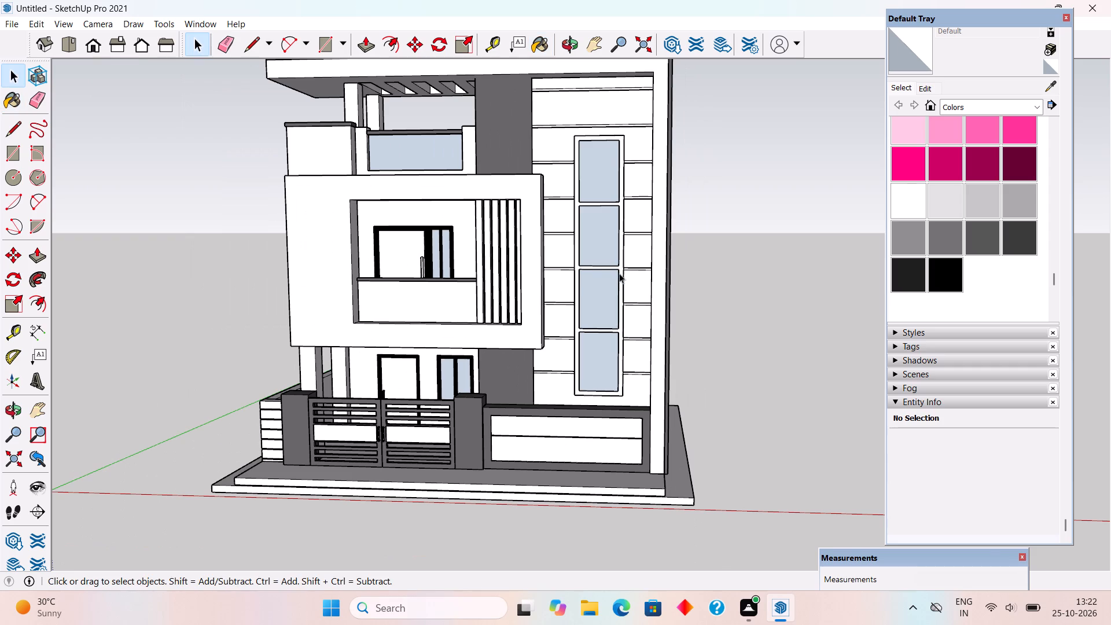
# Paint only the frame geometry inside the tall staircase window group with Color M07, leaving its glass panes unpainted.
pyautogui.scroll(4, 619, 273)
pyautogui.click(626, 268)
pyautogui.click(622, 265)
pyautogui.doubleClick(622, 265)
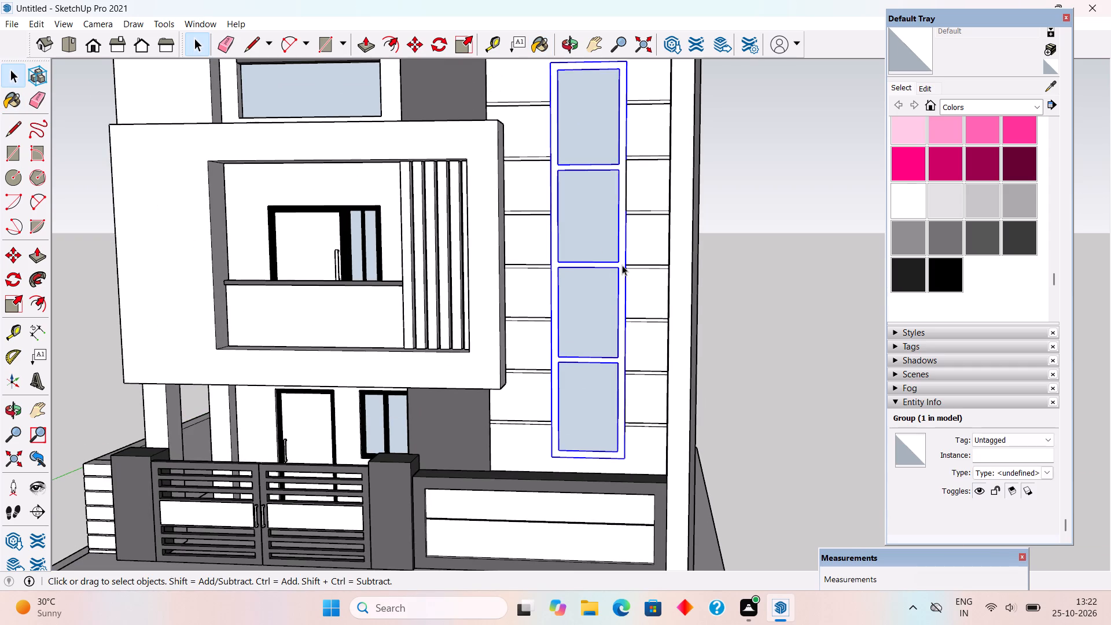
pyautogui.click(622, 265)
pyautogui.click(621, 263)
pyautogui.tripleClick(621, 261)
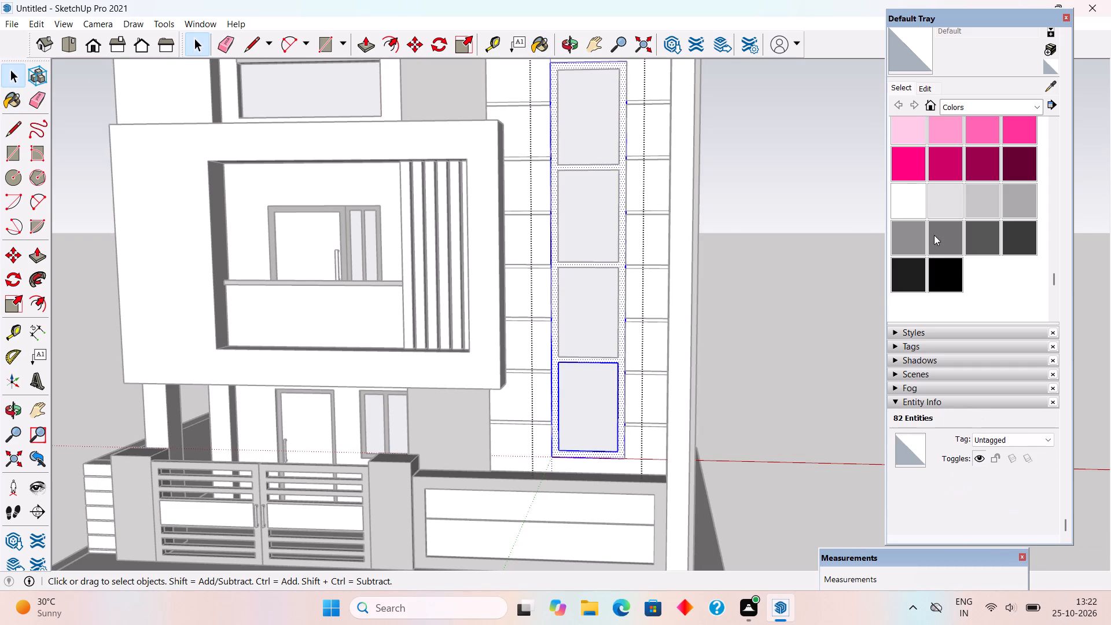
pyautogui.click(1018, 241)
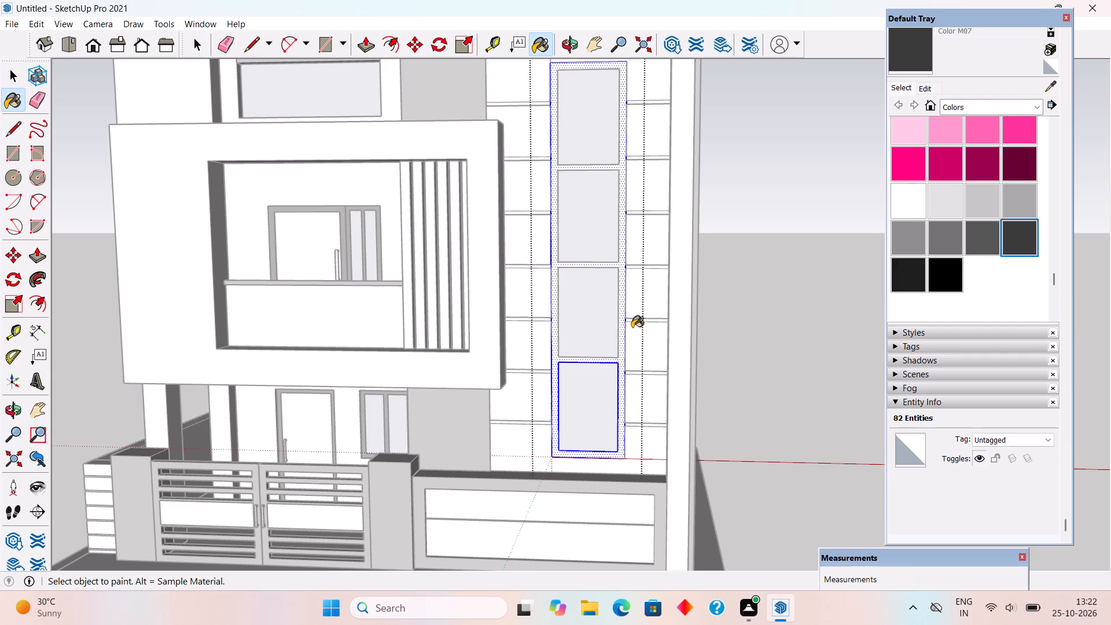
pyautogui.click(622, 342)
pyautogui.press('space')
pyautogui.click(737, 352)
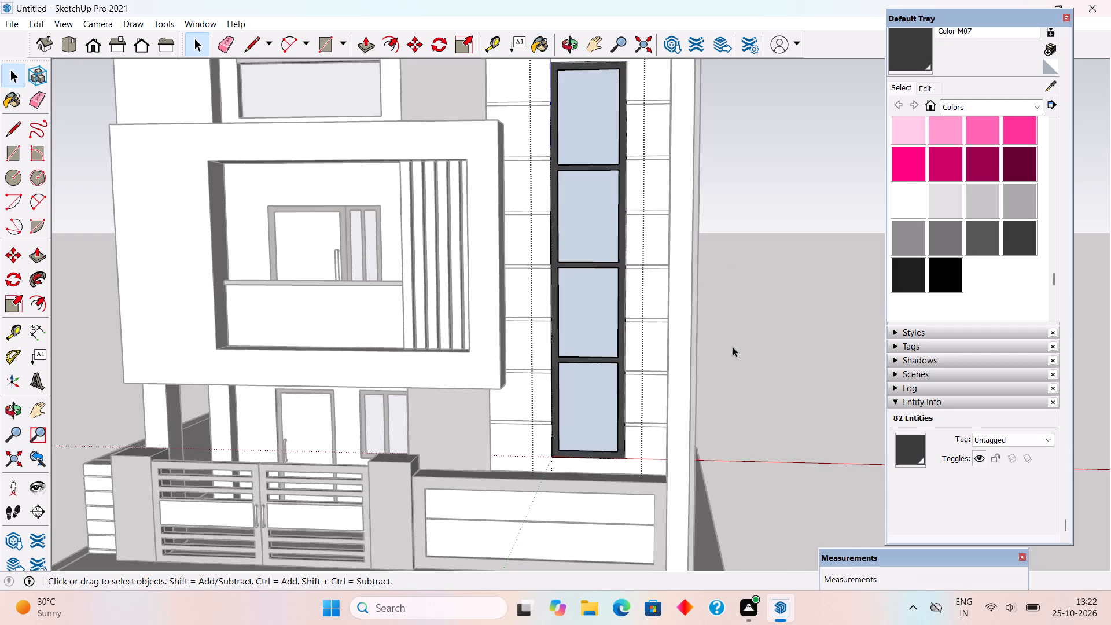
pyautogui.scroll(-5, 731, 346)
pyautogui.moveTo(517, 380); pyautogui.dragTo(568, 378, button='middle')
pyautogui.click(815, 372)
# Repaint the frames of the lower balcony's door and window with Color M07.
pyautogui.moveTo(558, 325); pyautogui.dragTo(543, 310, button='middle')
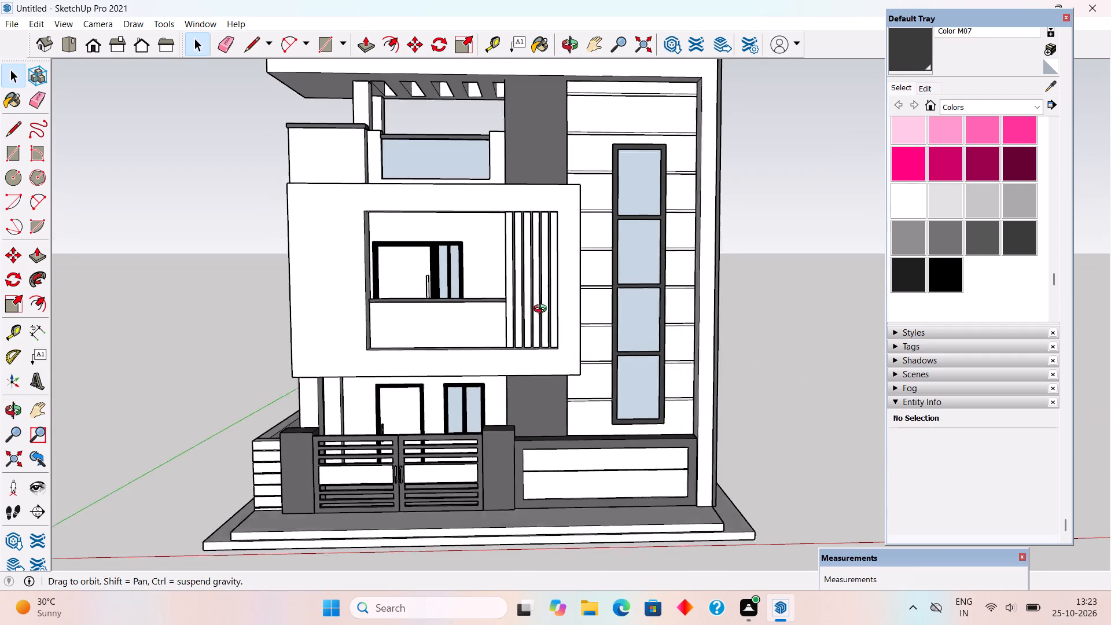
pyautogui.moveTo(543, 310); pyautogui.dragTo(520, 302, button='middle')
pyautogui.click(1023, 238)
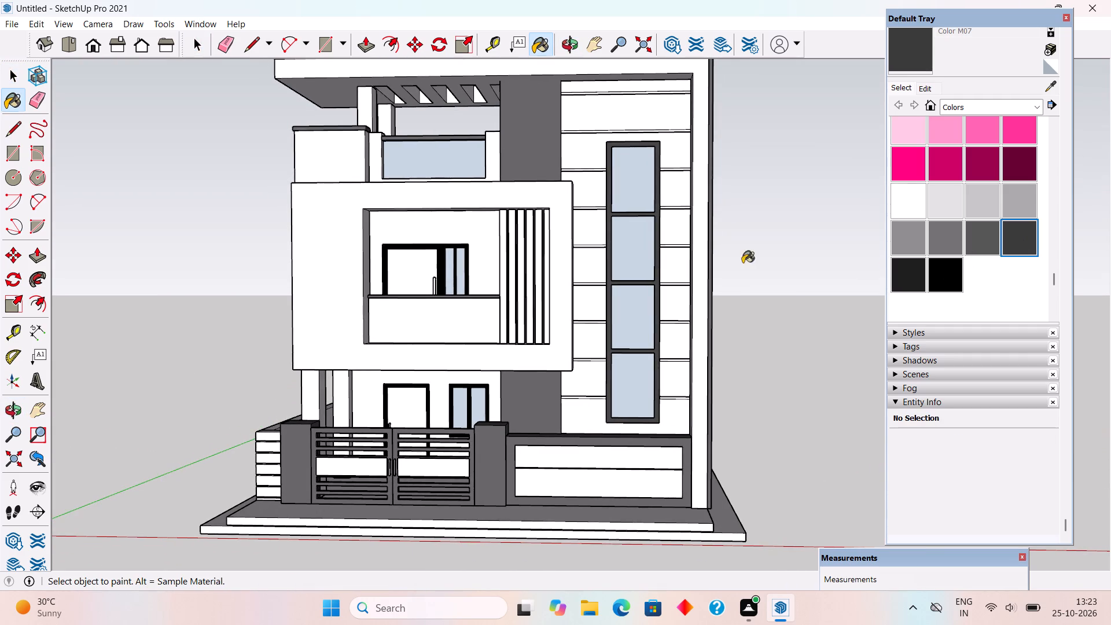
pyautogui.scroll(5, 429, 253)
pyautogui.click(446, 243)
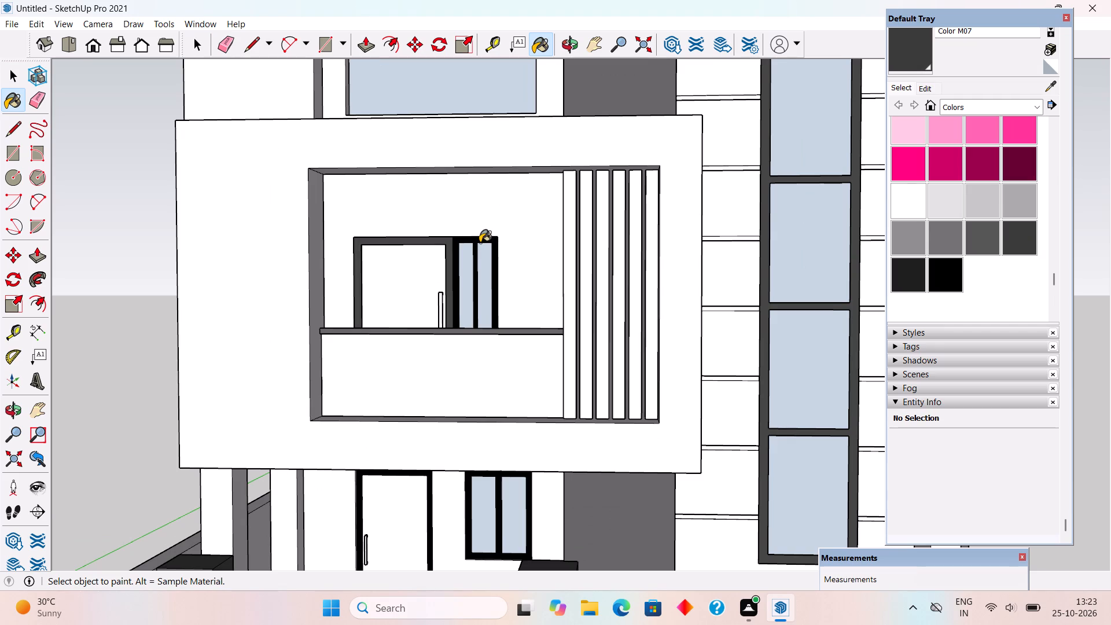
pyautogui.click(480, 242)
pyautogui.hotkey('ctrl', 'z')
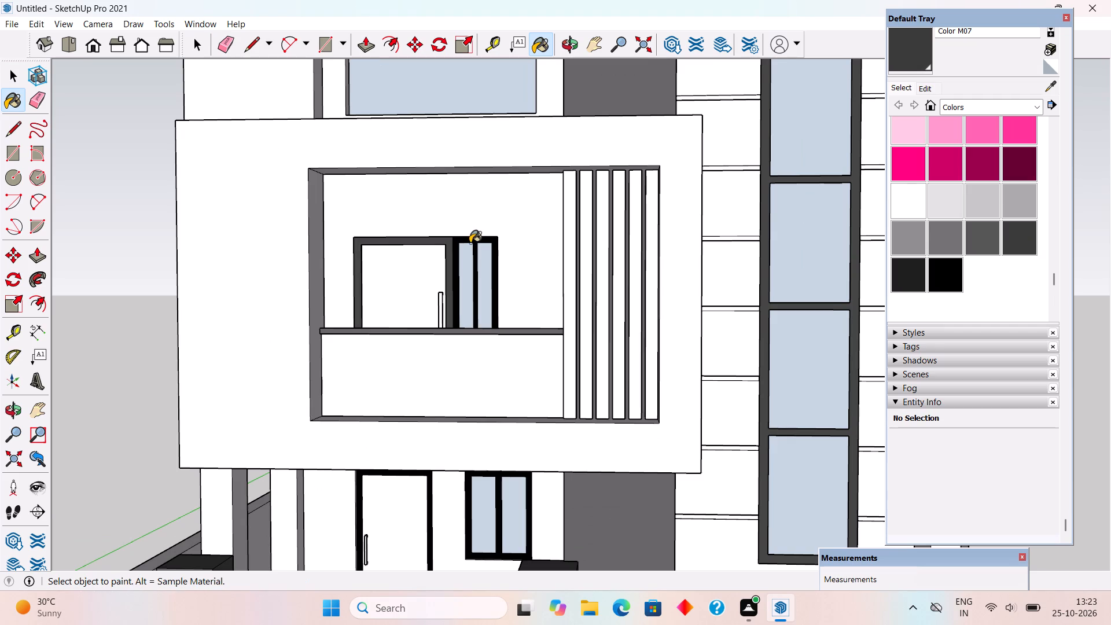
pyautogui.click(473, 241)
# Repaint the frames of the ground-floor window and entrance door behind the gate with Color M07.
pyautogui.scroll(-3, 471, 266)
pyautogui.scroll(4, 495, 416)
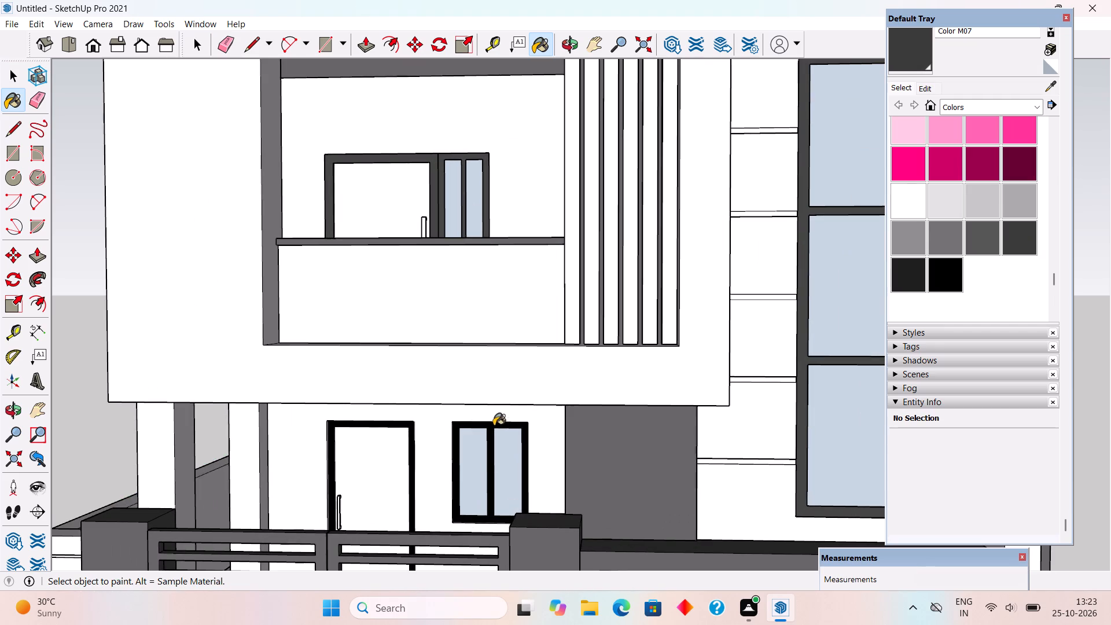
pyautogui.click(493, 429)
pyautogui.hotkey('ctrl', 'z')
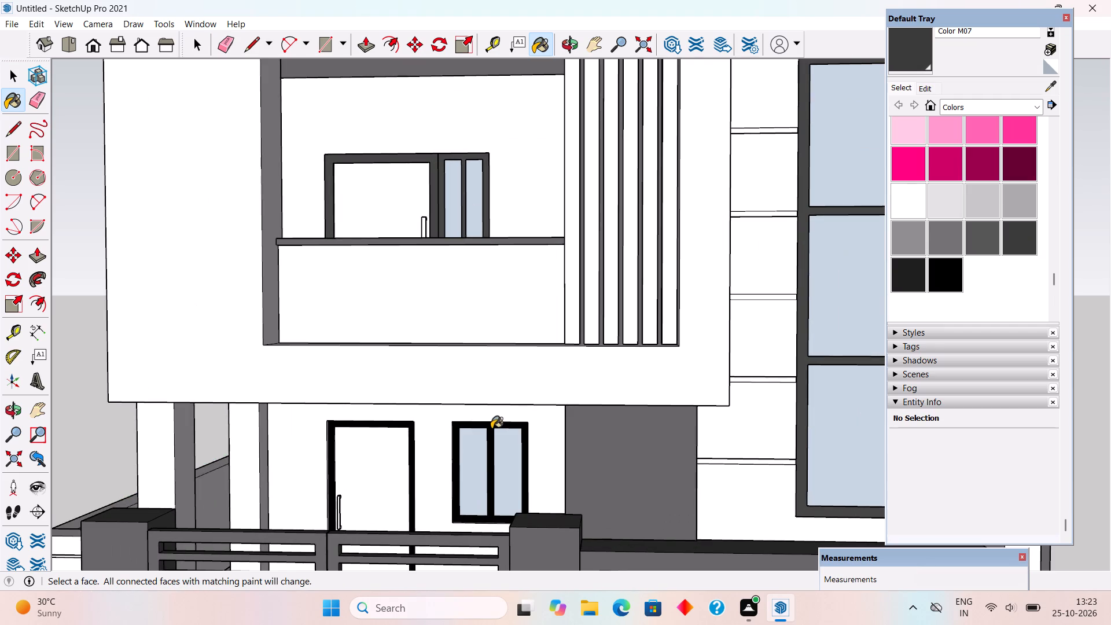
pyautogui.click(490, 427)
pyautogui.click(410, 427)
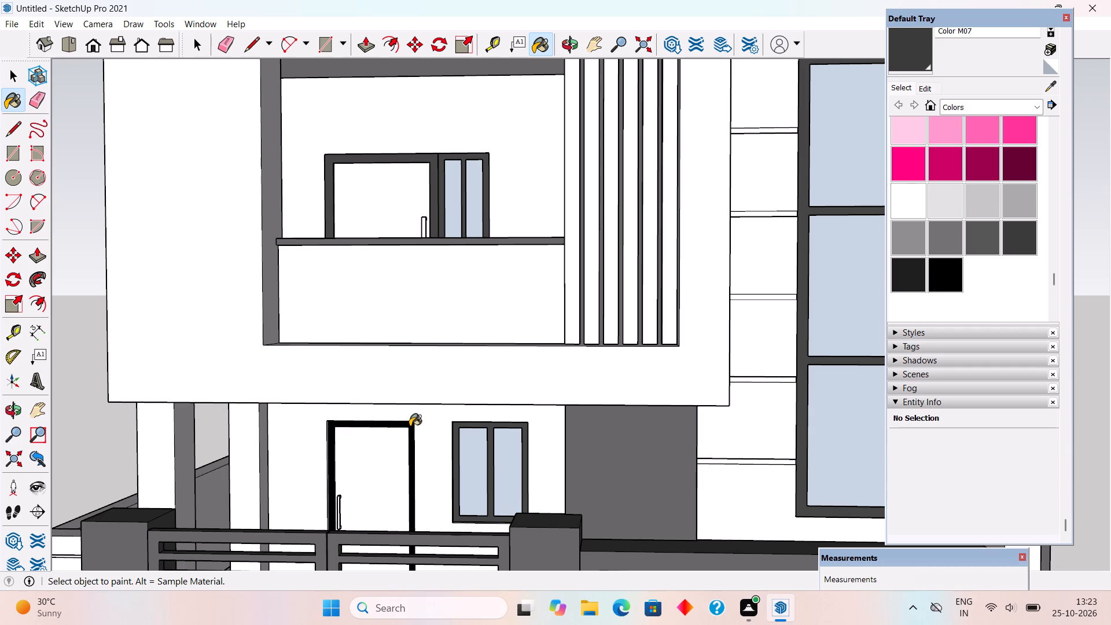
pyautogui.hotkey('ctrl', 'z')
pyautogui.click(410, 427)
pyautogui.hotkey('ctrl', 'z')
pyautogui.scroll(6, 411, 427)
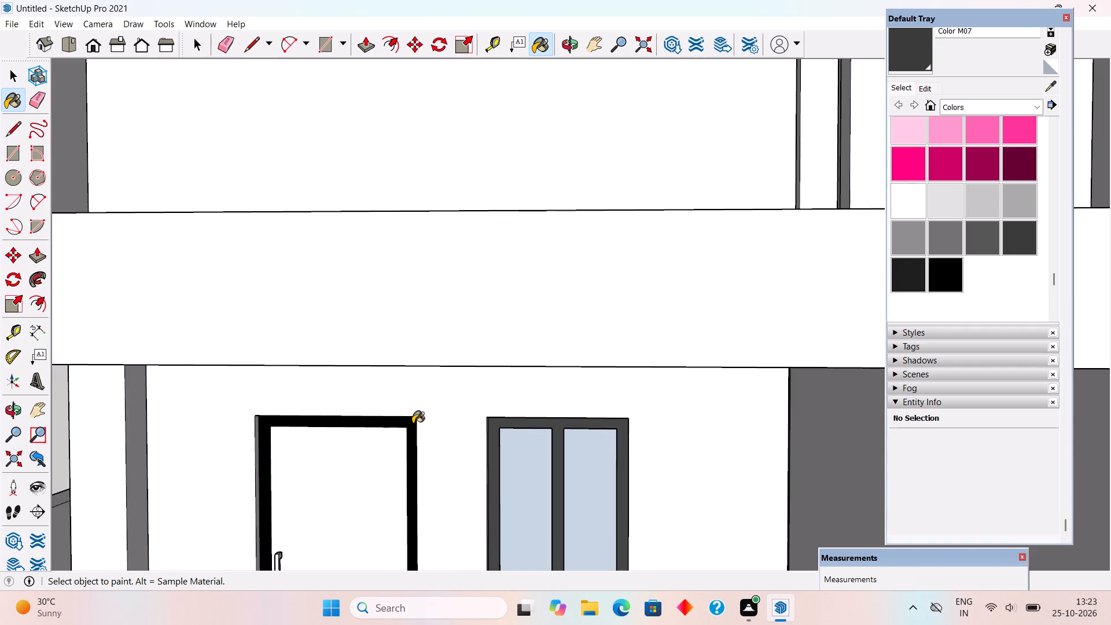
pyautogui.click(409, 426)
pyautogui.press('space')
# Examine the repainted door and window frames across the whole front of the house.
pyautogui.scroll(-6, 409, 426)
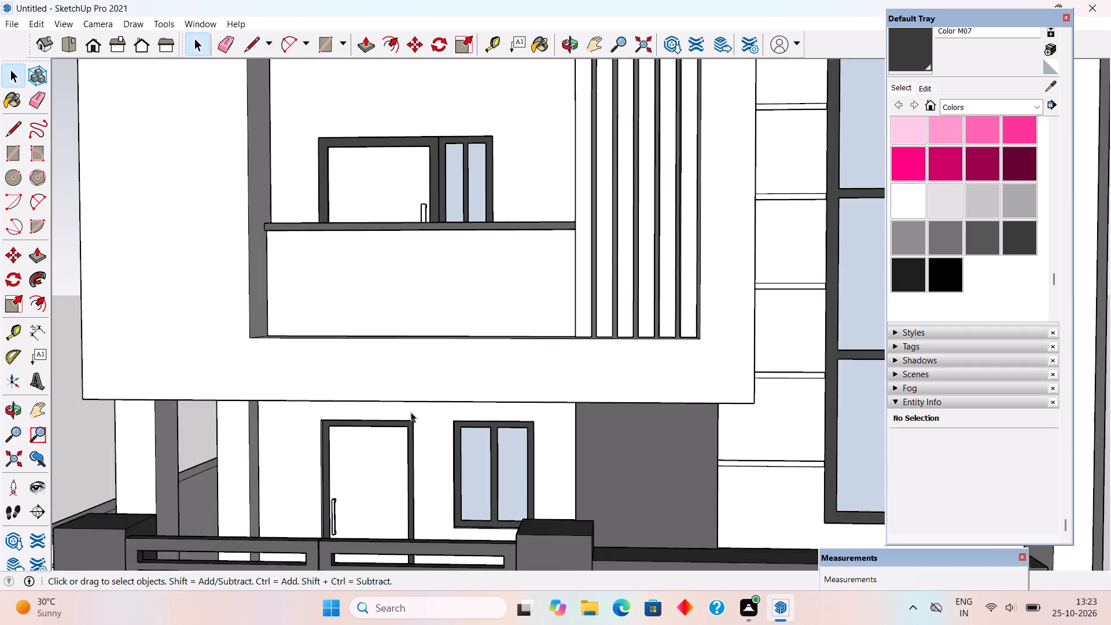
pyautogui.scroll(-9, 411, 412)
pyautogui.moveTo(419, 411); pyautogui.dragTo(431, 403, button='middle')
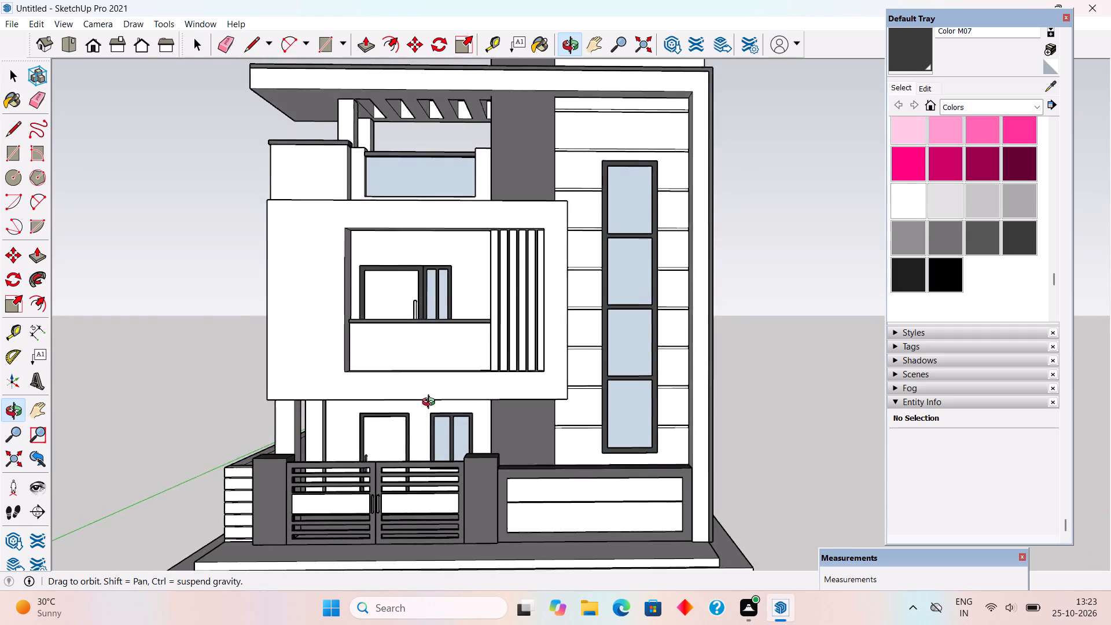
pyautogui.moveTo(431, 403); pyautogui.dragTo(425, 402, button='middle')
pyautogui.scroll(-2, 245, 407)
pyautogui.scroll(1, 184, 443)
pyautogui.moveTo(178, 435); pyautogui.dragTo(201, 417, button='middle')
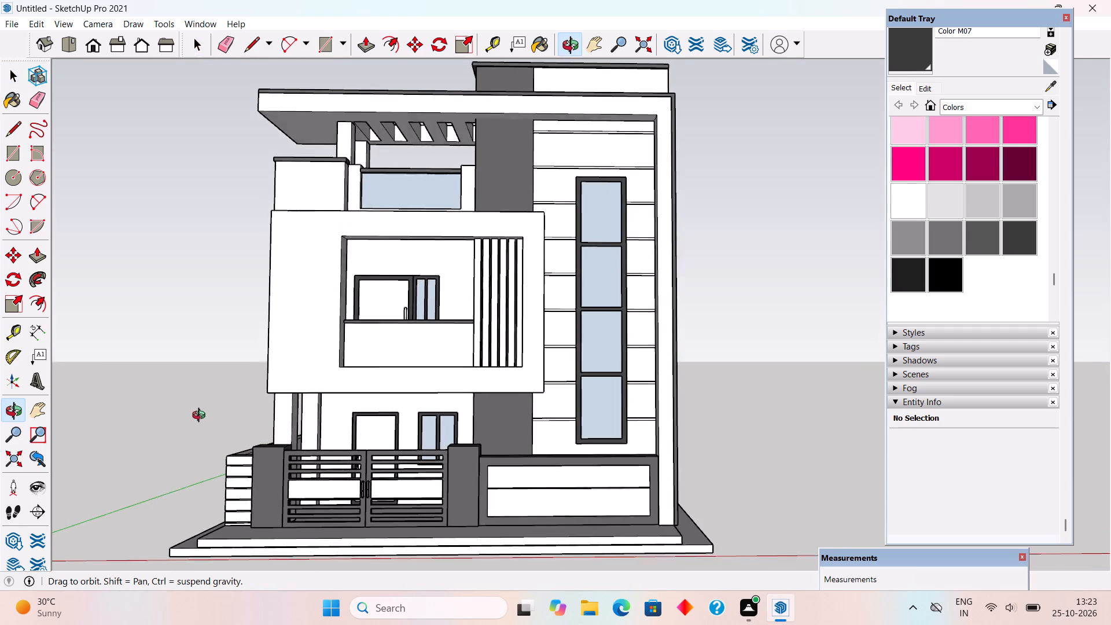
pyautogui.moveTo(201, 417); pyautogui.dragTo(210, 465, button='middle')
pyautogui.scroll(-1, 209, 464)
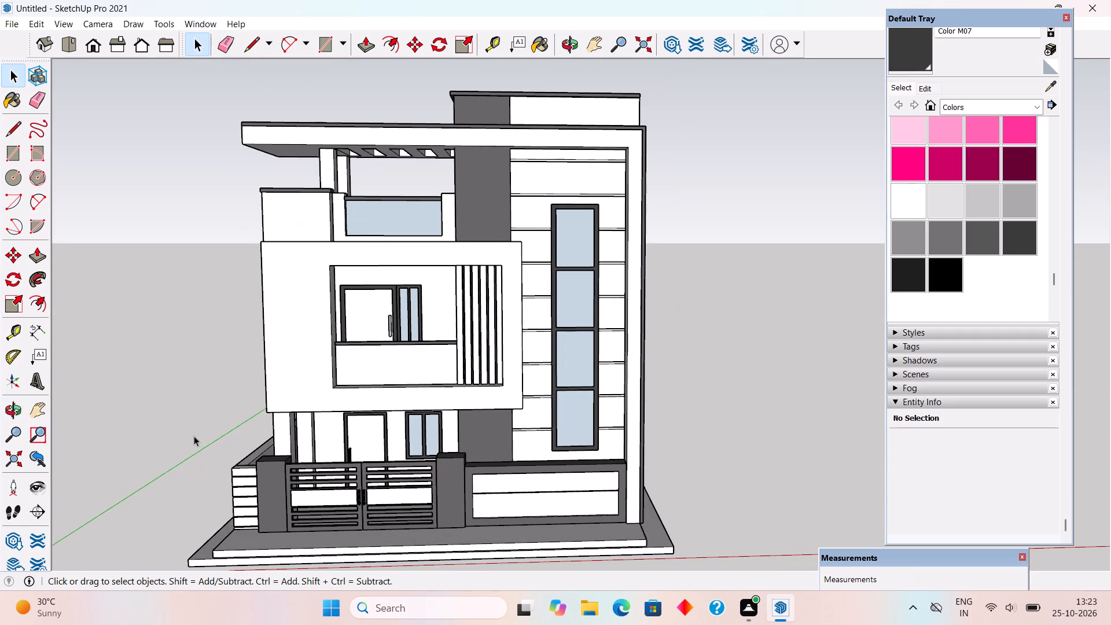
pyautogui.scroll(-1, 194, 436)
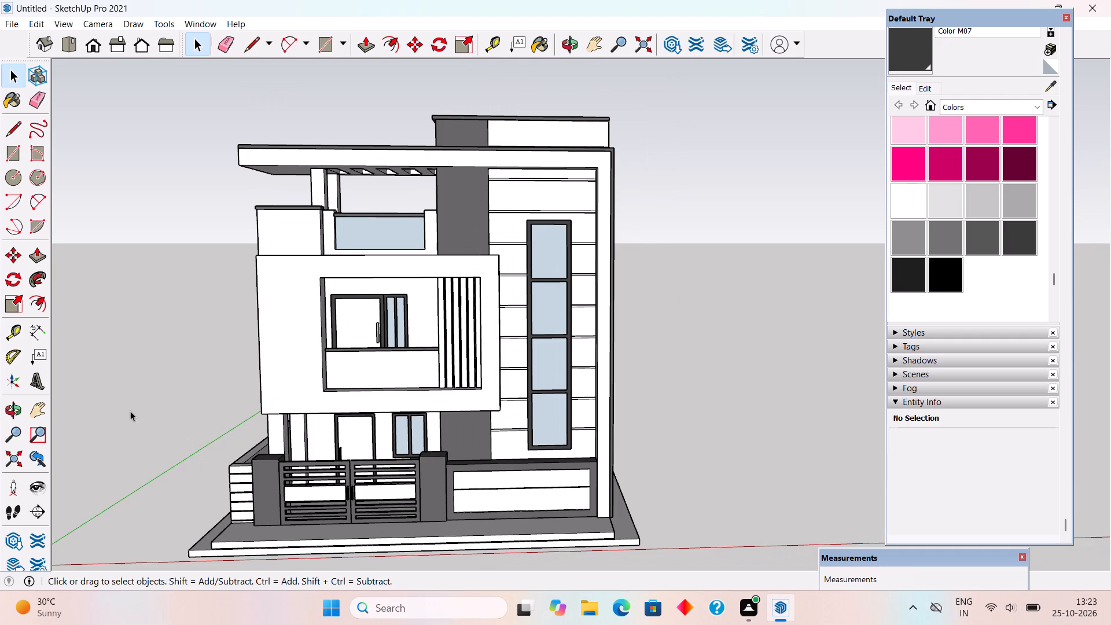
# Paint the glass of the tall staircase window, lower balcony window, terrace railing and ground-floor window, plus the lower balcony's parapet panel, with Translucent Glass Blue.
pyautogui.click(996, 110)
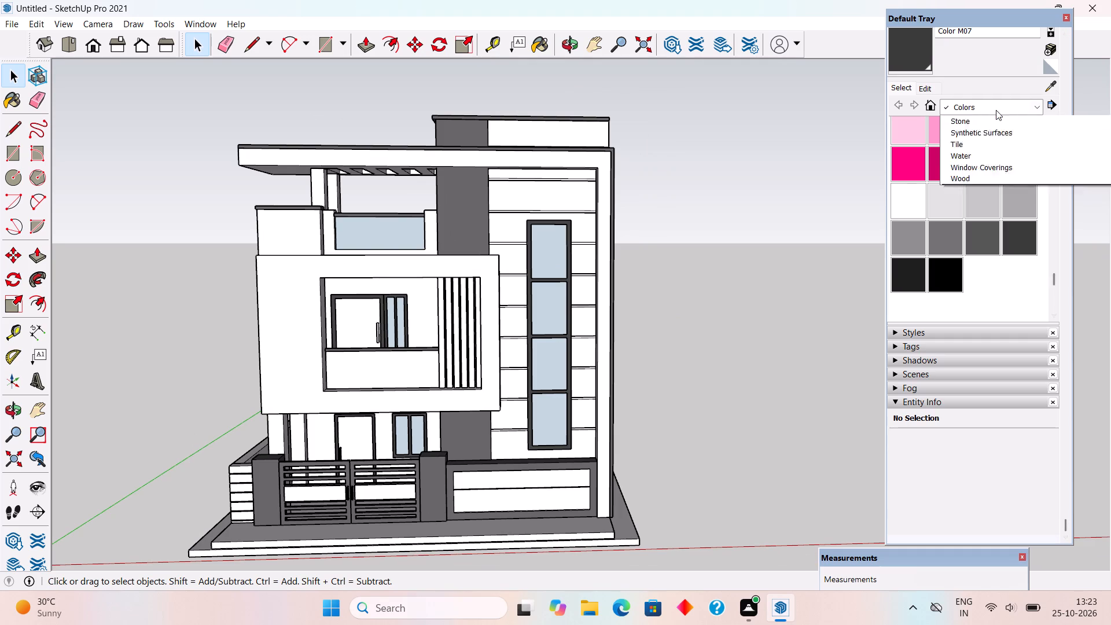
pyautogui.click(1003, 181)
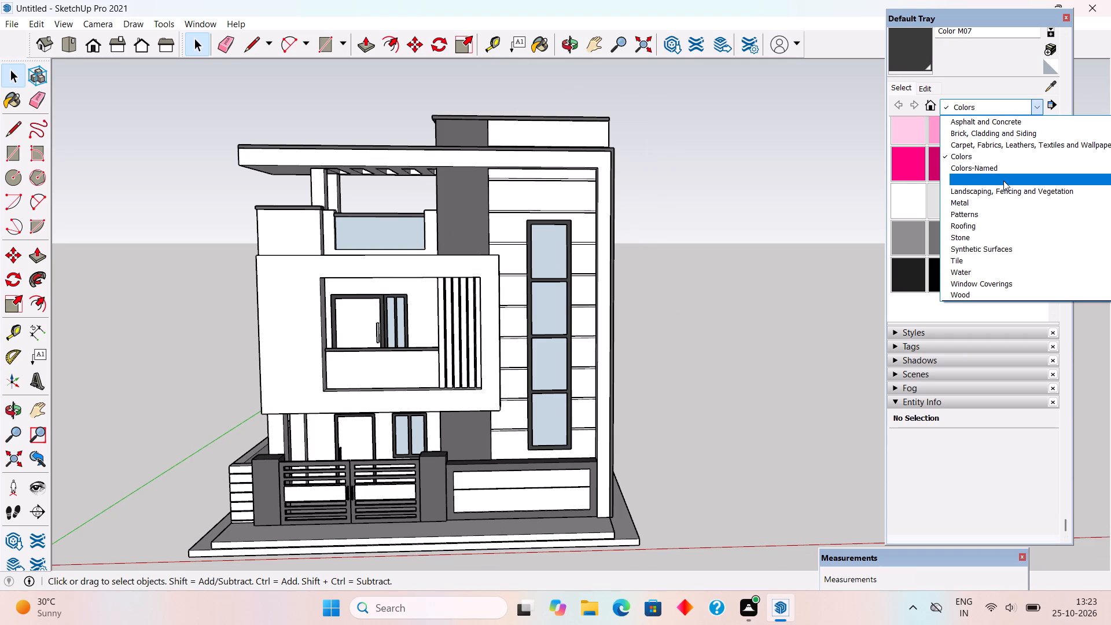
pyautogui.click(1018, 137)
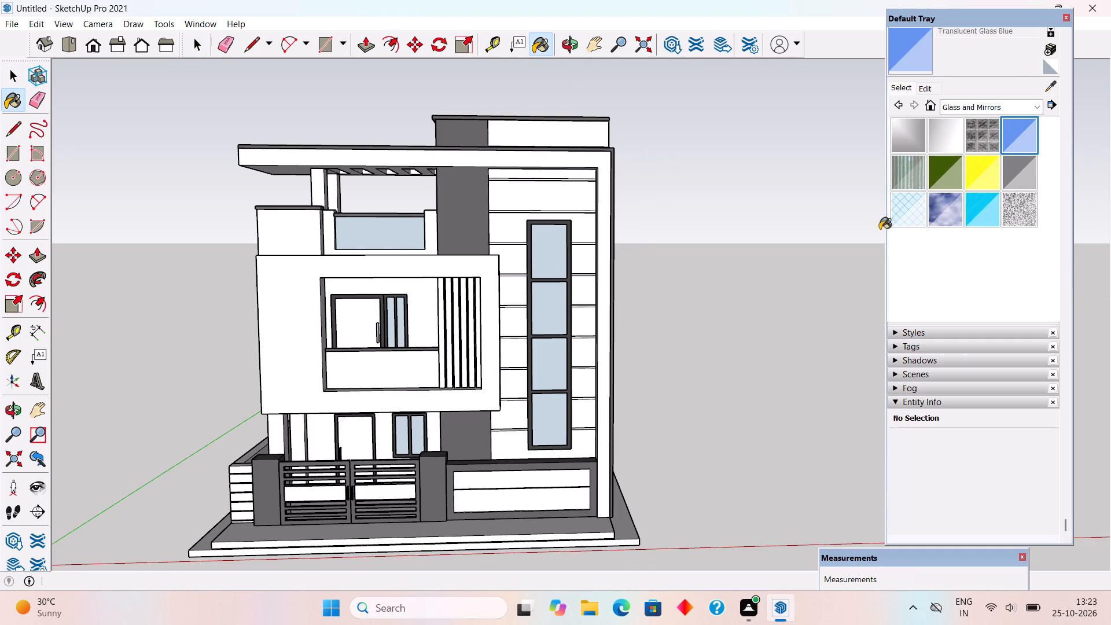
pyautogui.click(540, 251)
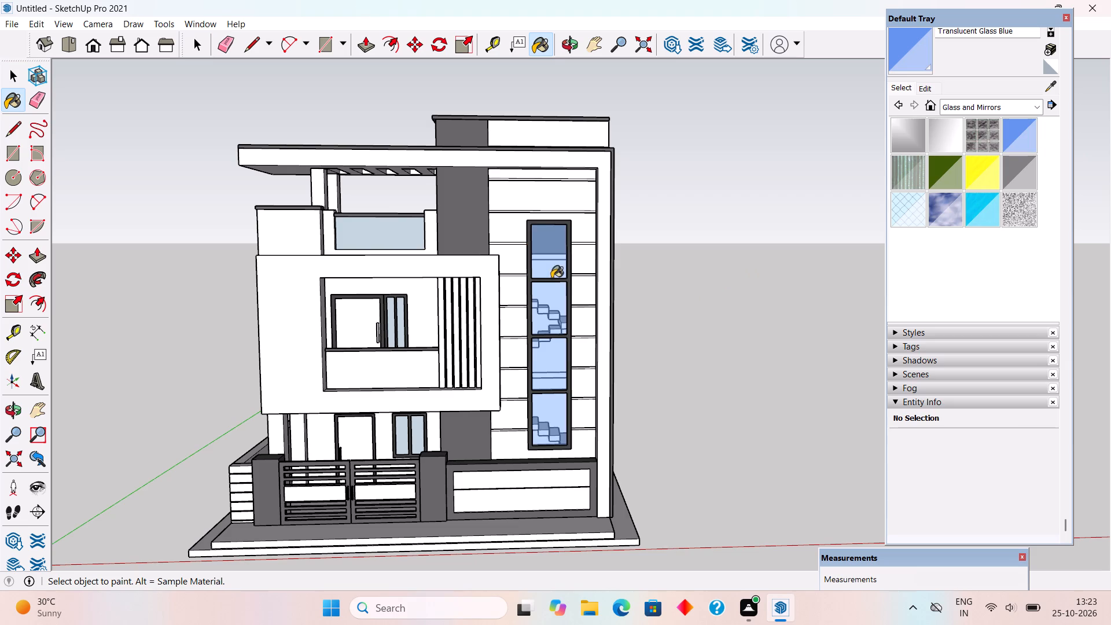
pyautogui.click(400, 317)
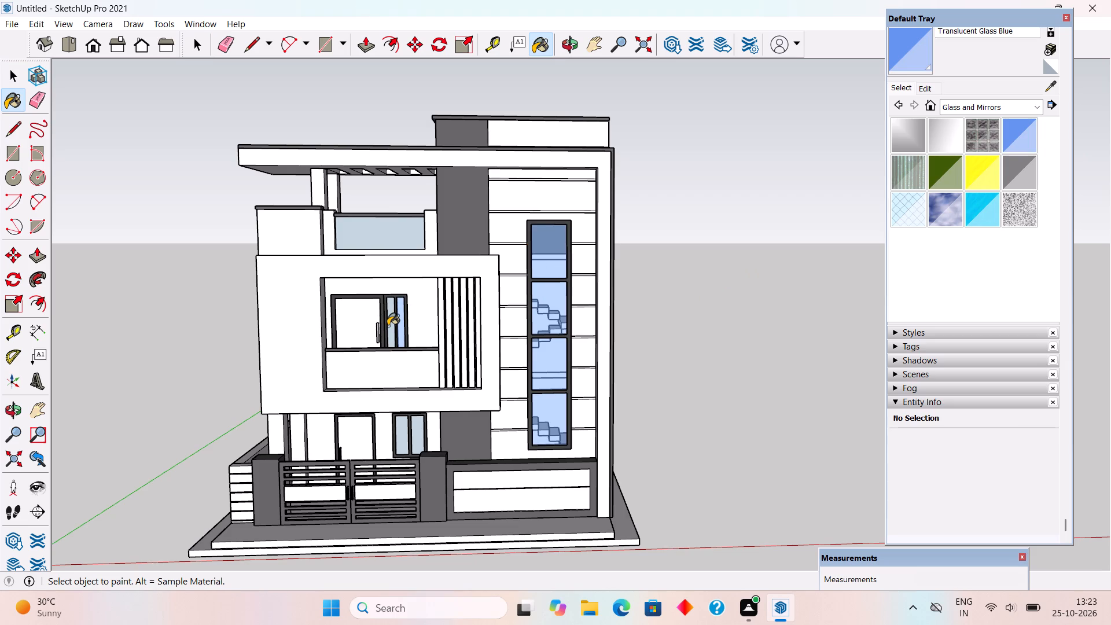
pyautogui.click(389, 327)
pyautogui.click(392, 218)
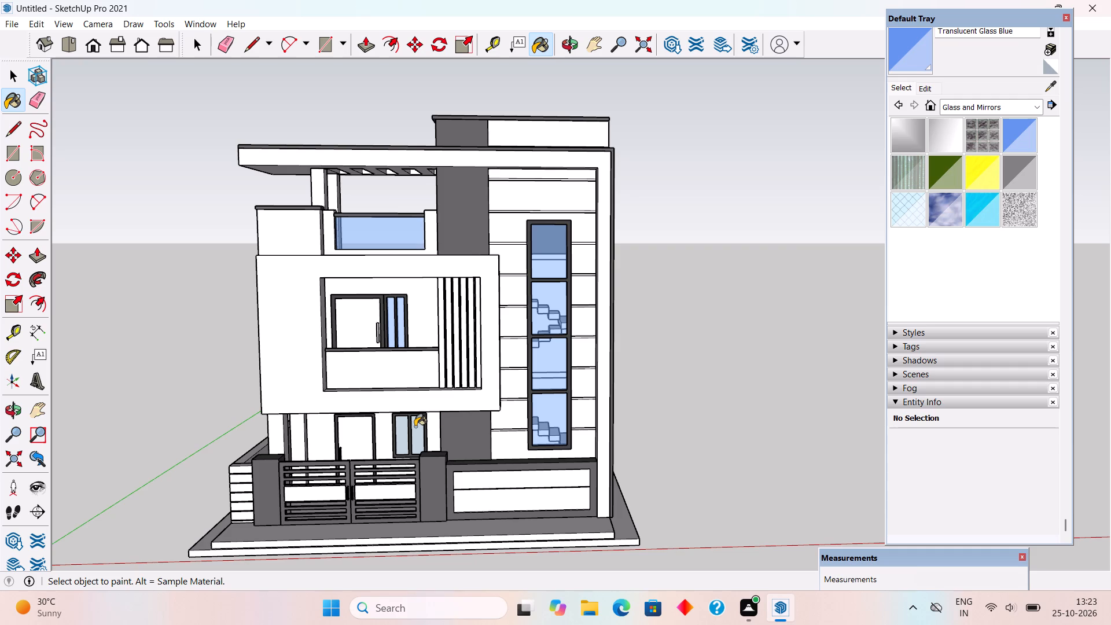
pyautogui.click(415, 427)
pyautogui.click(403, 437)
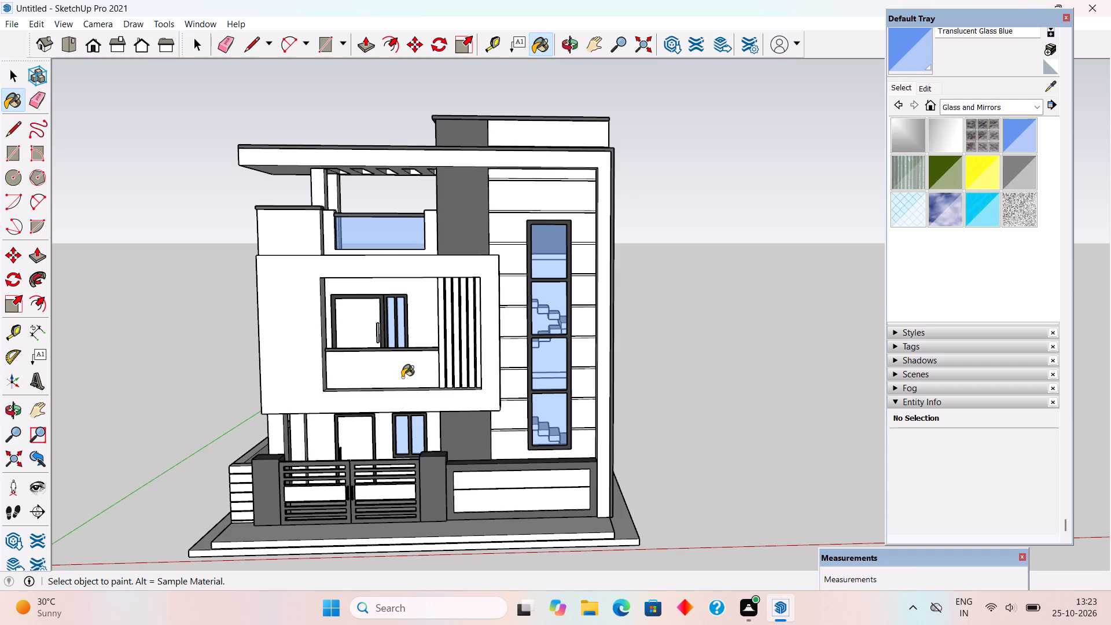
pyautogui.click(402, 377)
pyautogui.moveTo(448, 414); pyautogui.dragTo(441, 381, button='middle')
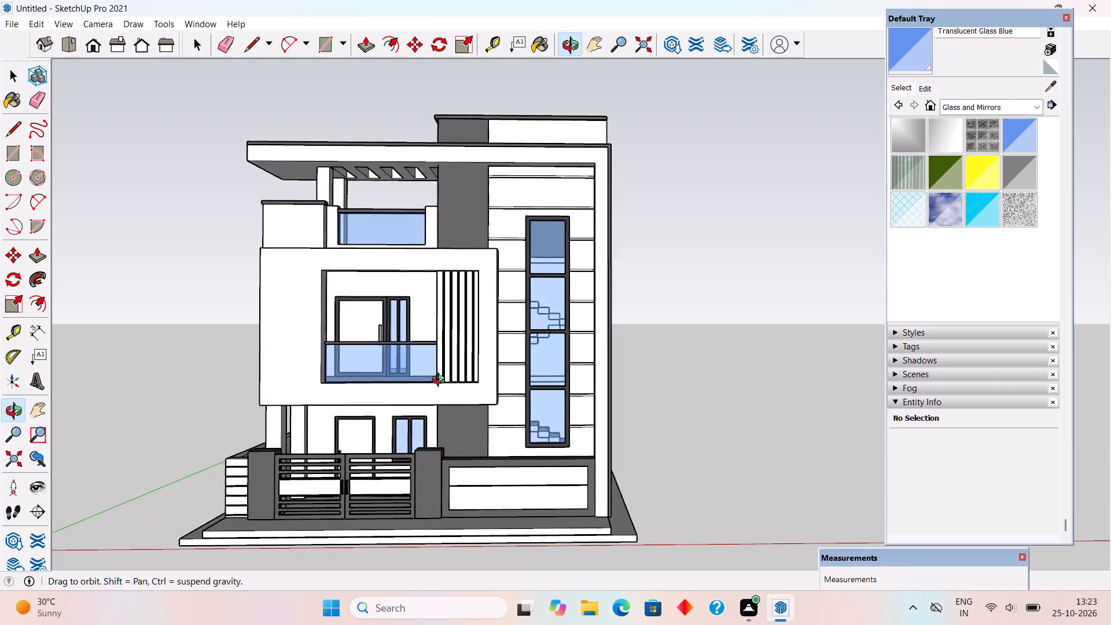
pyautogui.moveTo(441, 381); pyautogui.dragTo(458, 406, button='middle')
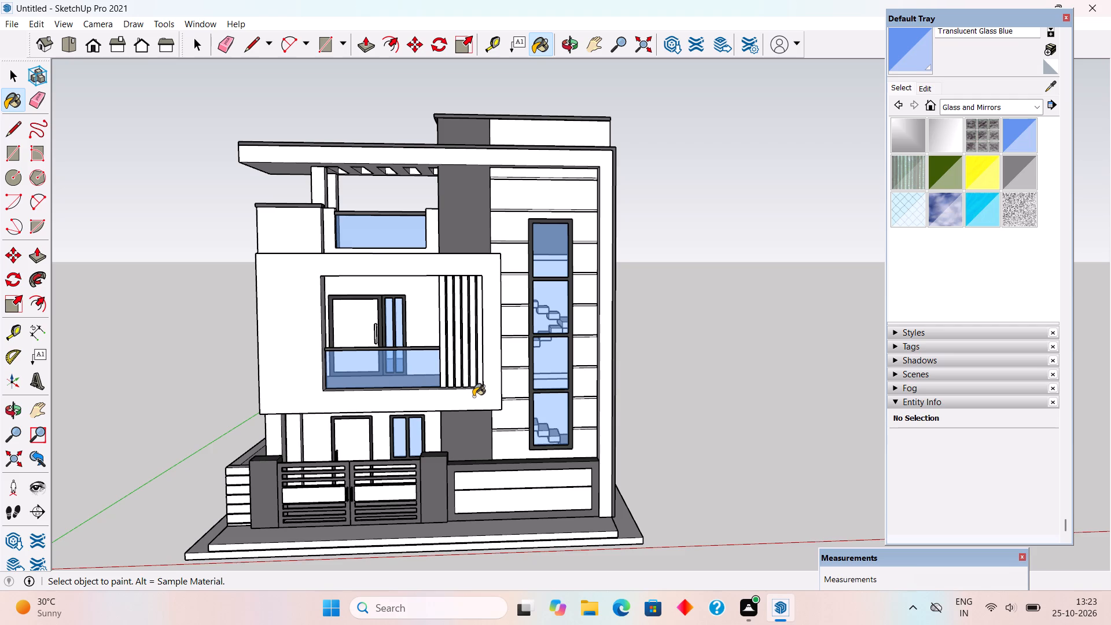
# Paint the ground-floor entrance door and the lower balcony's door panel with Wood Veneer 01 from the Wood collection.
pyautogui.click(987, 105)
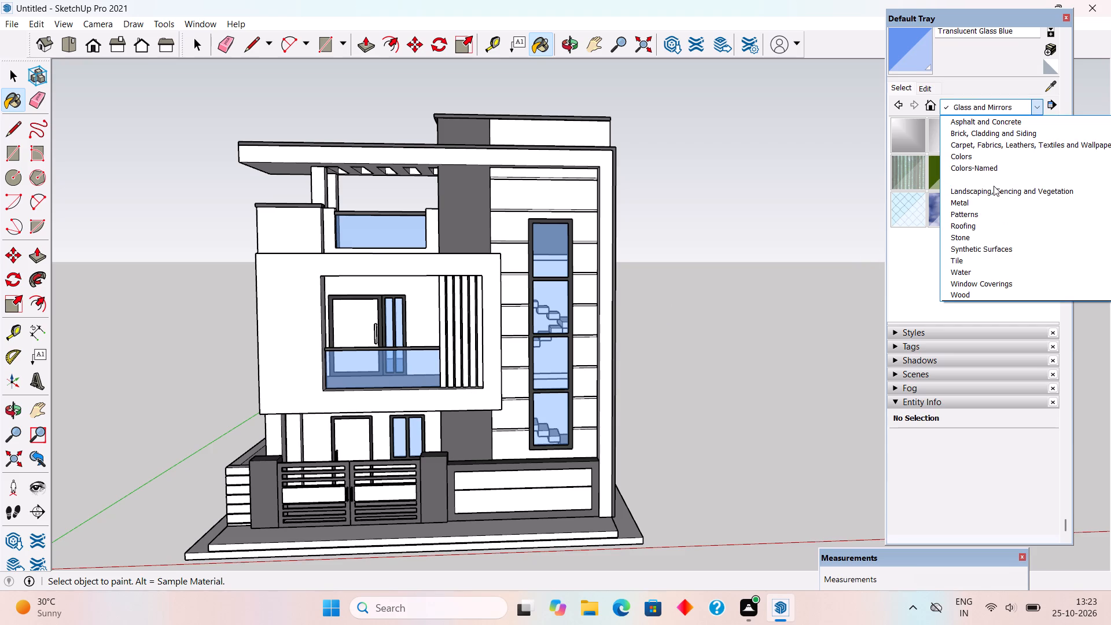
pyautogui.click(992, 290)
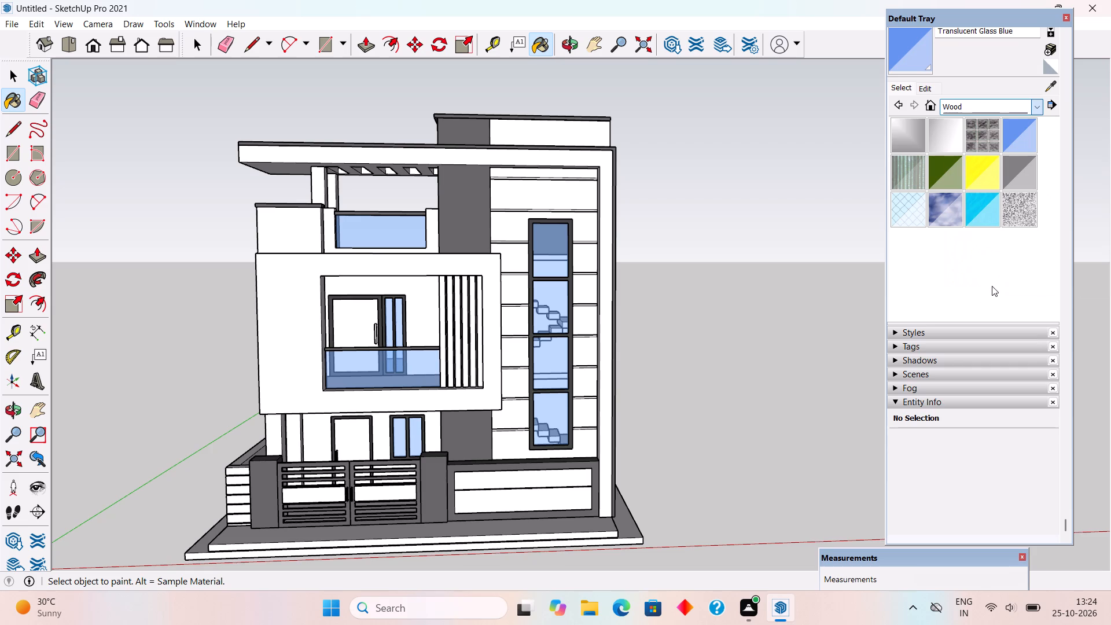
pyautogui.click(981, 208)
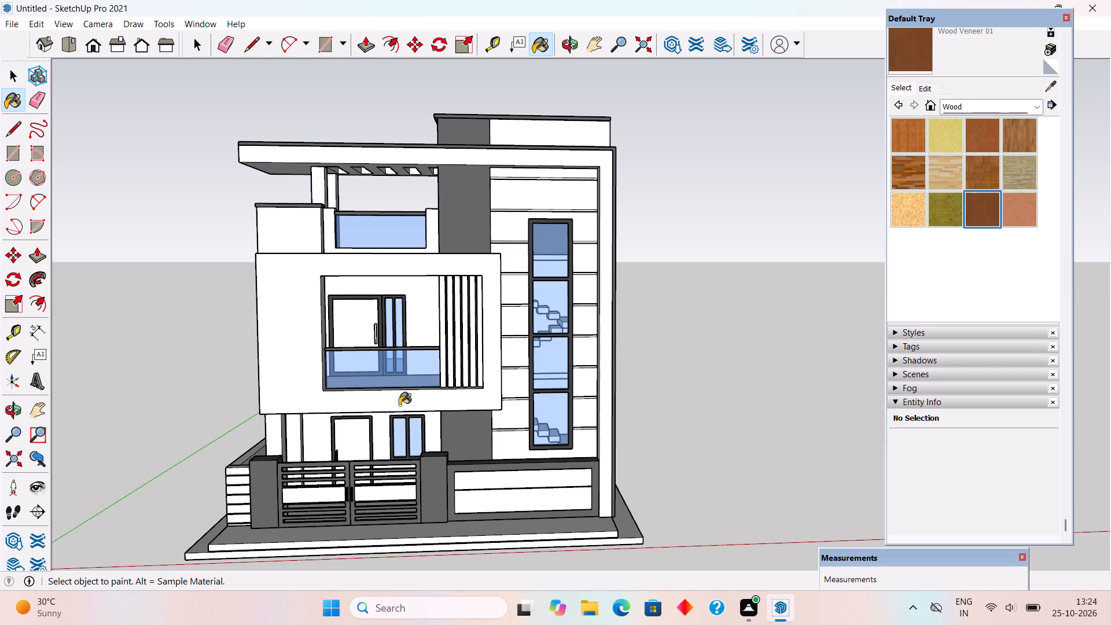
pyautogui.scroll(2, 350, 447)
pyautogui.click(354, 443)
pyautogui.scroll(5, 354, 443)
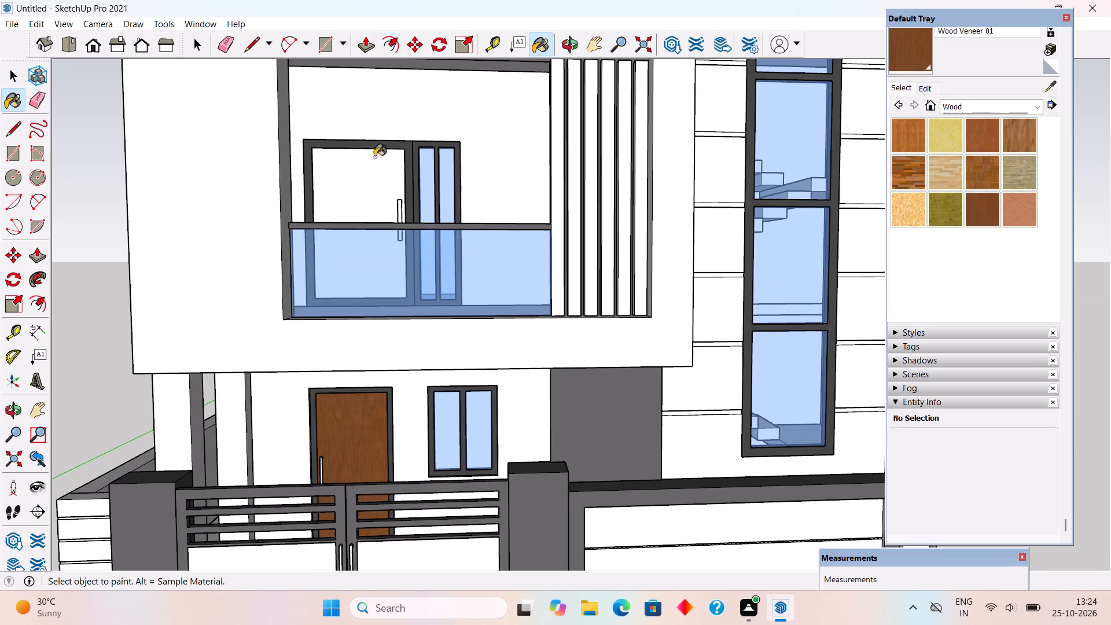
pyautogui.click(361, 172)
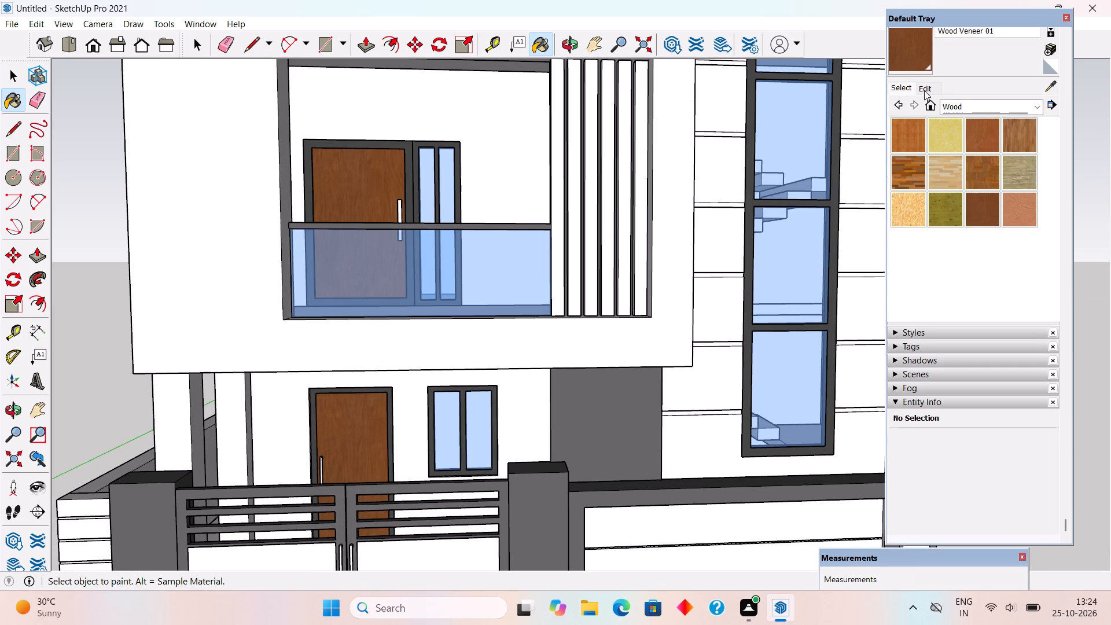
# Darken the colour of the Wood Veneer 01 material used on the doors.
pyautogui.click(924, 90)
pyautogui.click(962, 164)
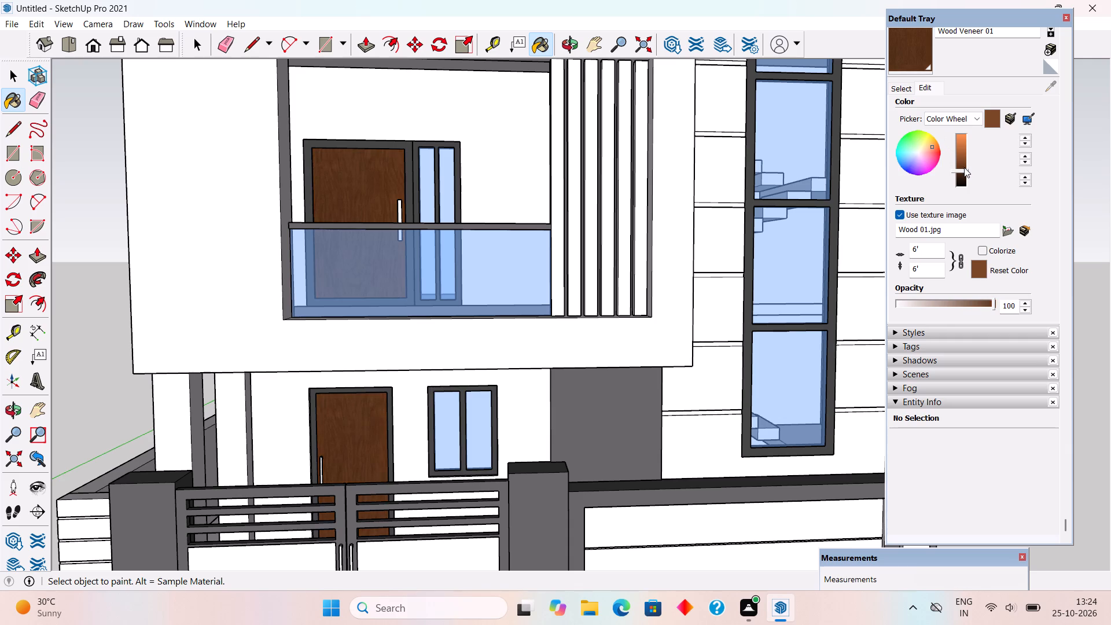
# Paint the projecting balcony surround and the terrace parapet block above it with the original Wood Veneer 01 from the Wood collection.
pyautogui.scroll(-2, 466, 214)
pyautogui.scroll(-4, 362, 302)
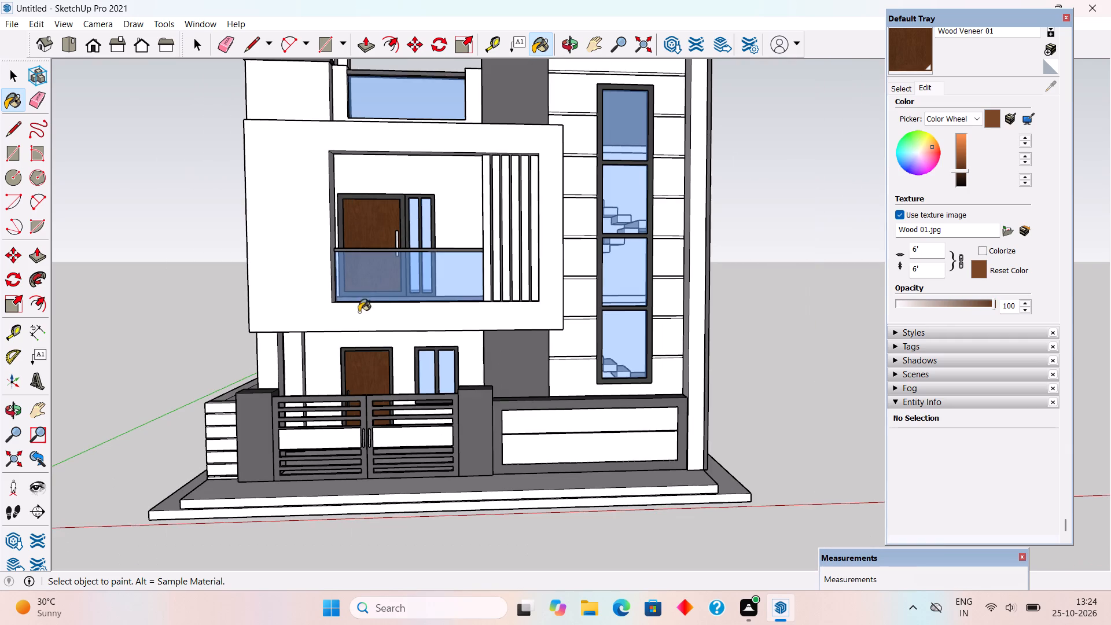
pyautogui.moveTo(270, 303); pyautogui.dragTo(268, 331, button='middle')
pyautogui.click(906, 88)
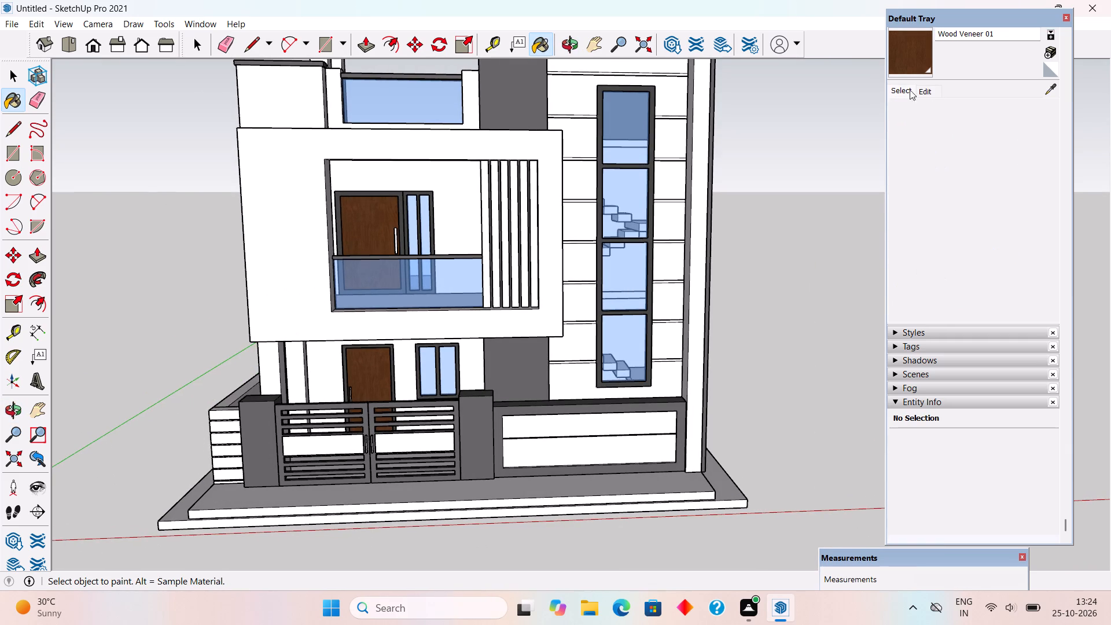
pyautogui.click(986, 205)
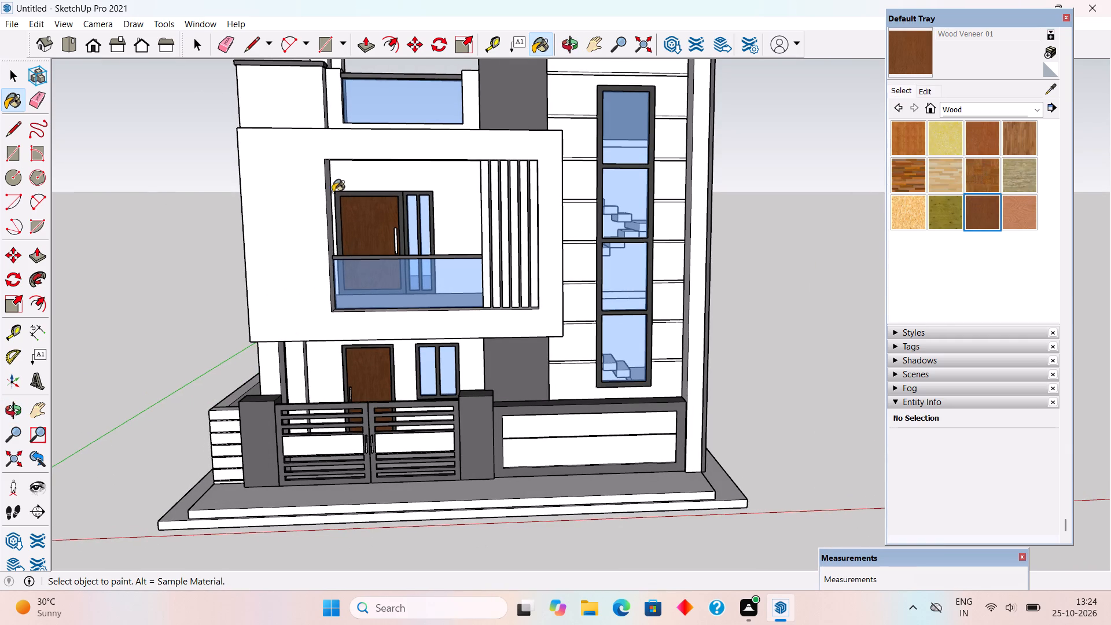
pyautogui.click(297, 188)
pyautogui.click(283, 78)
# Repaint the projecting balcony surround and the terrace parapet block above it with Wood Cherry Original.
pyautogui.scroll(-4, 307, 115)
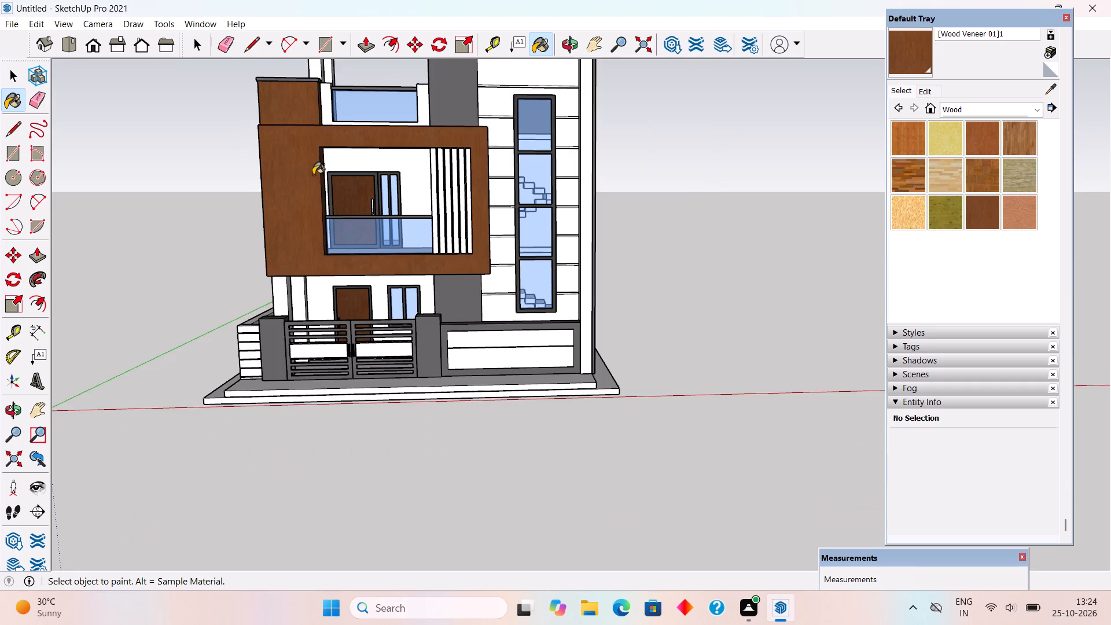
pyautogui.scroll(-3, 313, 179)
pyautogui.moveTo(349, 186); pyautogui.dragTo(437, 203, button='middle')
pyautogui.scroll(4, 440, 204)
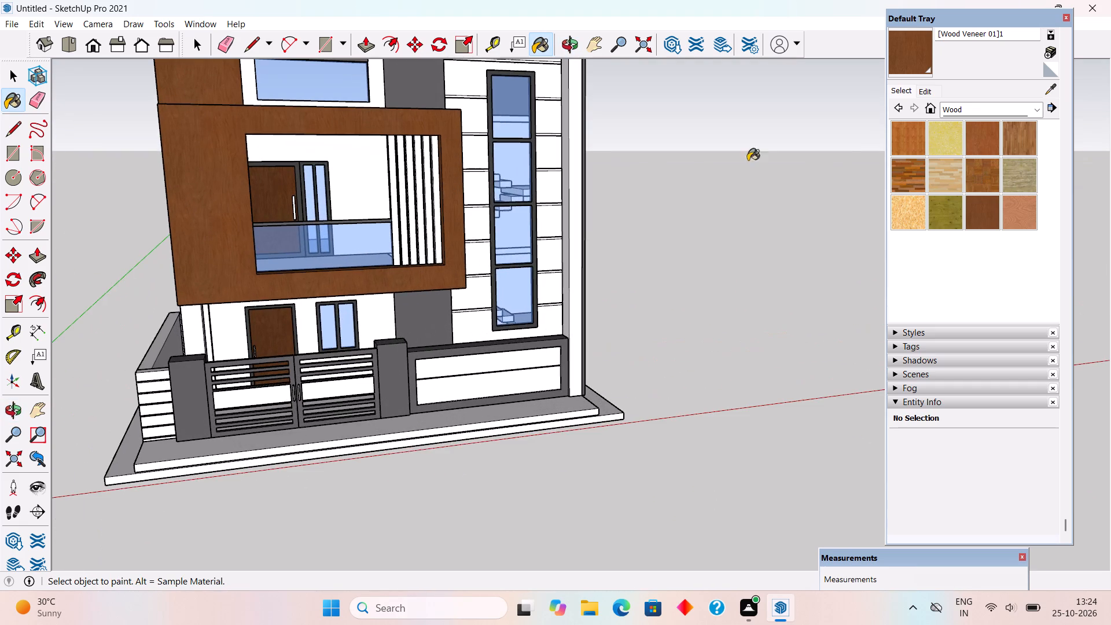
pyautogui.click(982, 138)
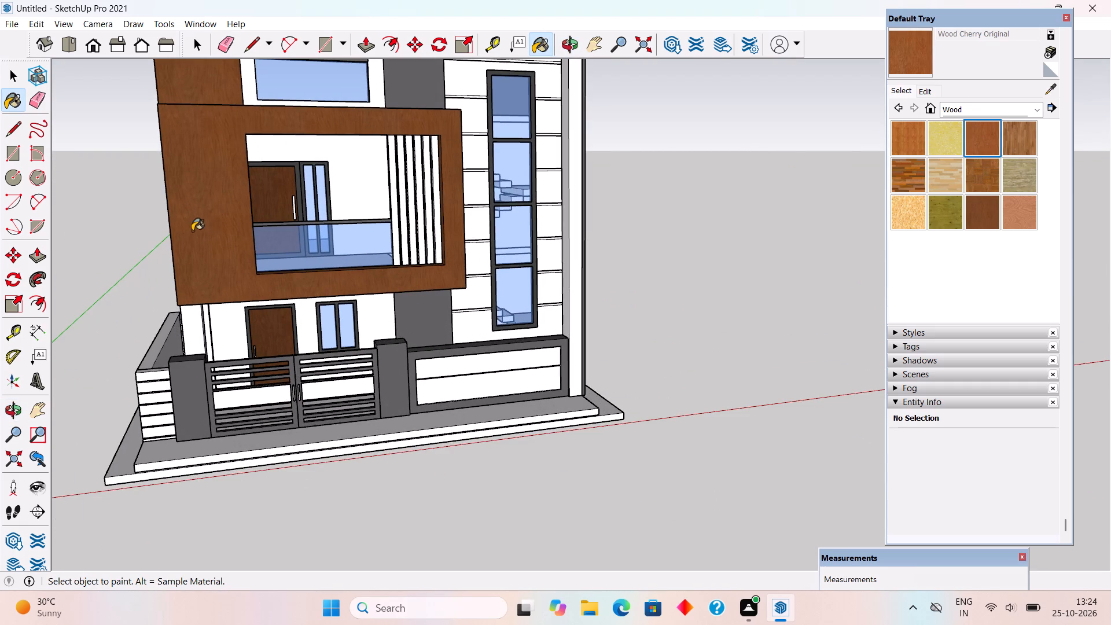
pyautogui.click(192, 231)
pyautogui.click(189, 95)
# Darken the colour of the Wood Cherry Original material on the balcony surround.
pyautogui.scroll(-5, 200, 150)
pyautogui.moveTo(207, 230); pyautogui.dragTo(161, 209, button='middle')
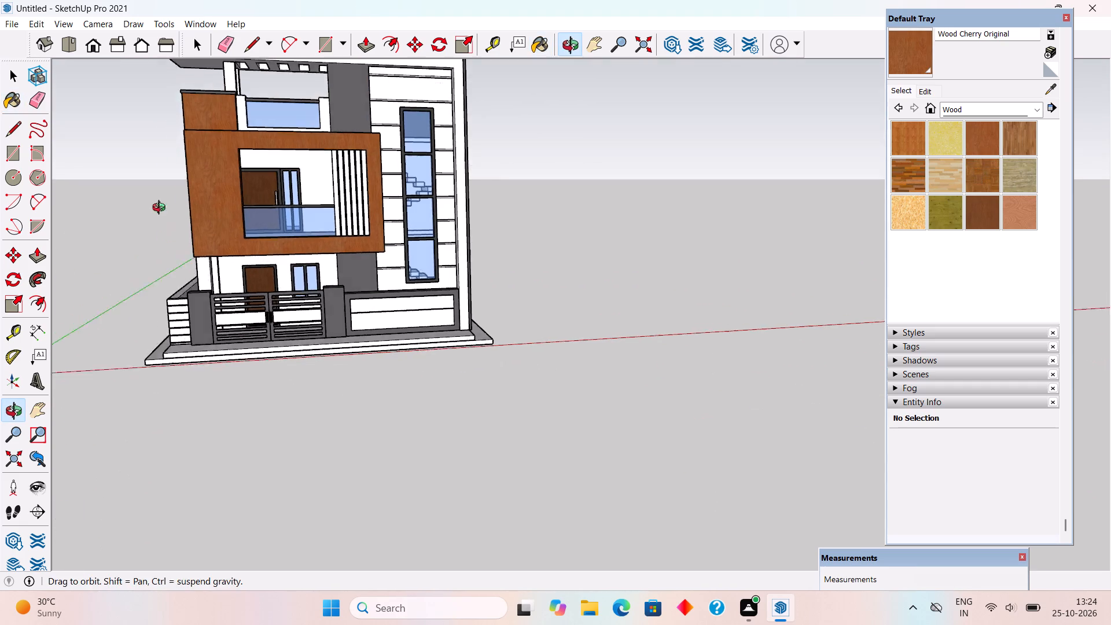
pyautogui.moveTo(161, 209); pyautogui.dragTo(148, 204, button='middle')
pyautogui.scroll(-4, 147, 193)
pyautogui.scroll(9, 148, 76)
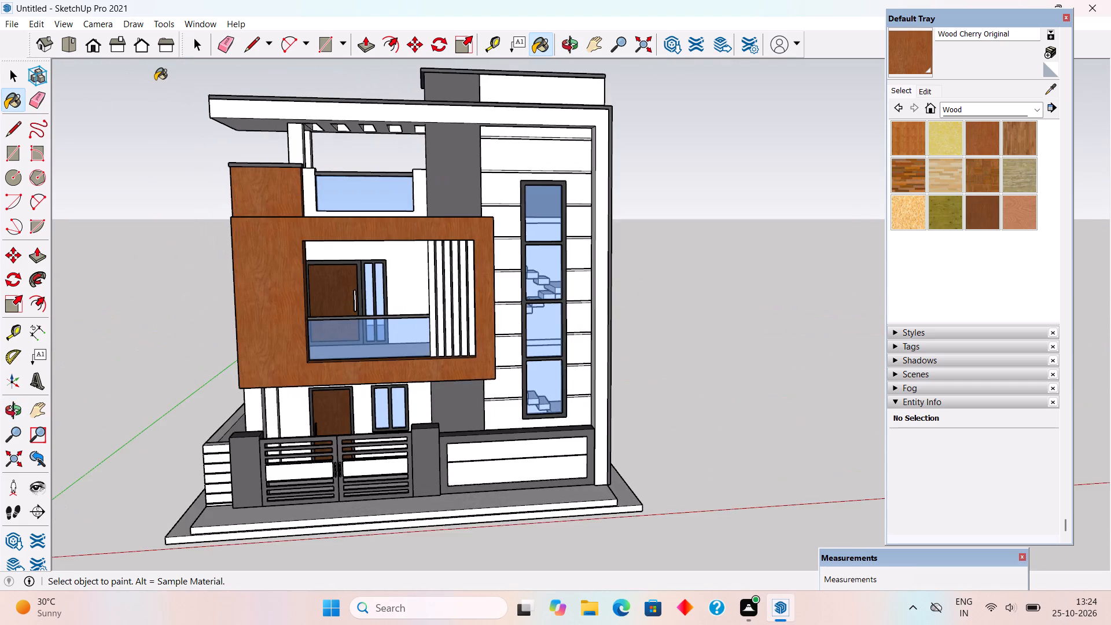
pyautogui.scroll(2, 155, 80)
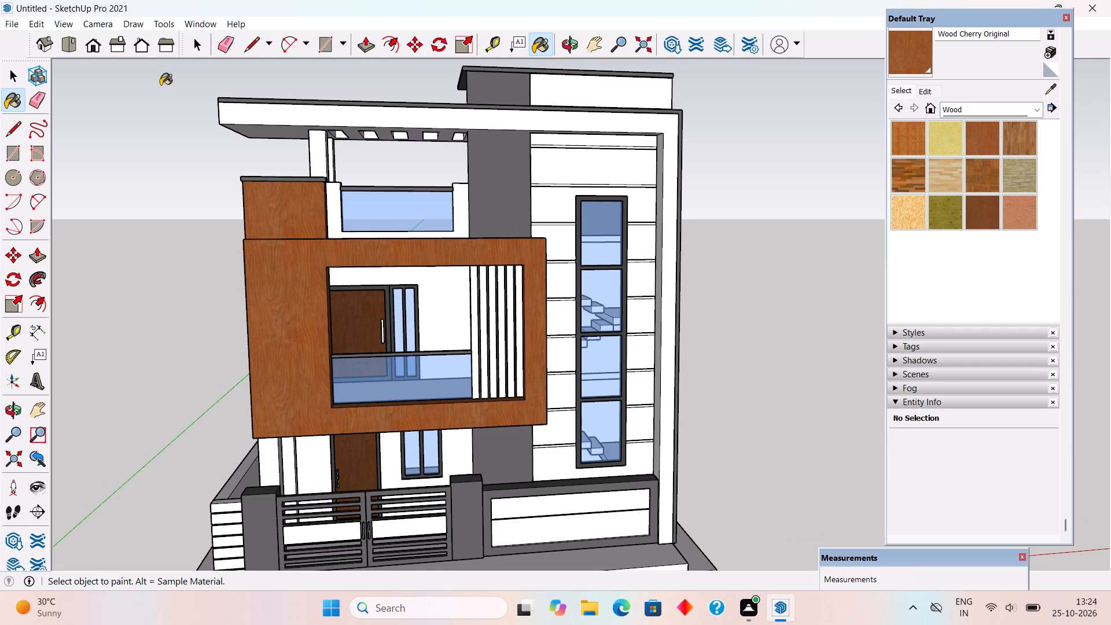
pyautogui.moveTo(154, 124); pyautogui.dragTo(215, 105, button='middle')
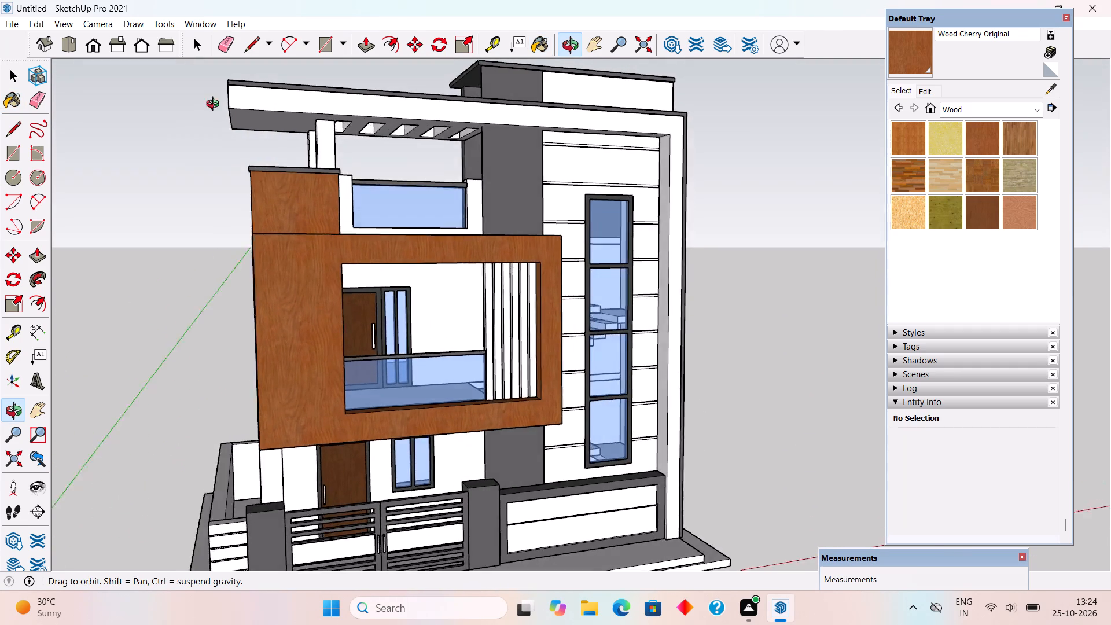
pyautogui.moveTo(215, 105); pyautogui.dragTo(187, 98, button='middle')
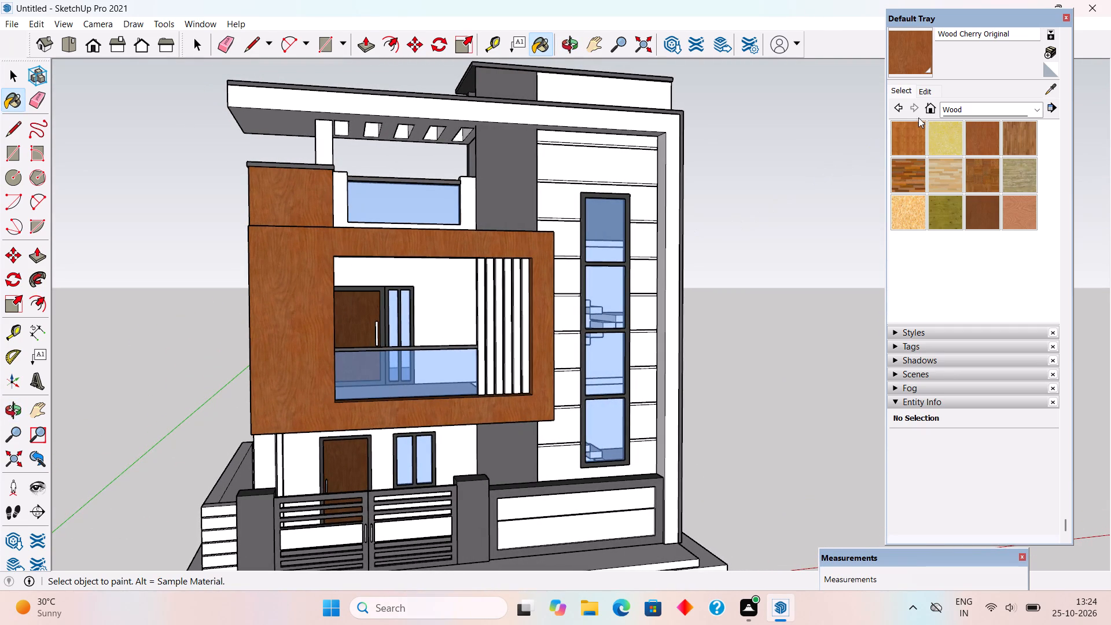
pyautogui.click(925, 90)
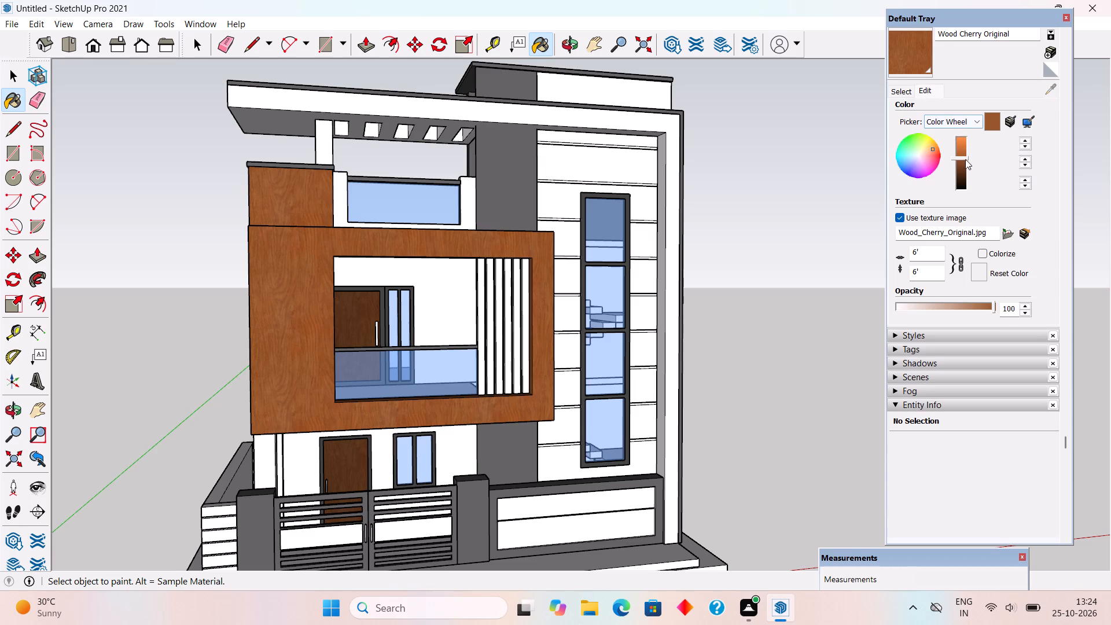
pyautogui.moveTo(961, 159); pyautogui.dragTo(965, 167)
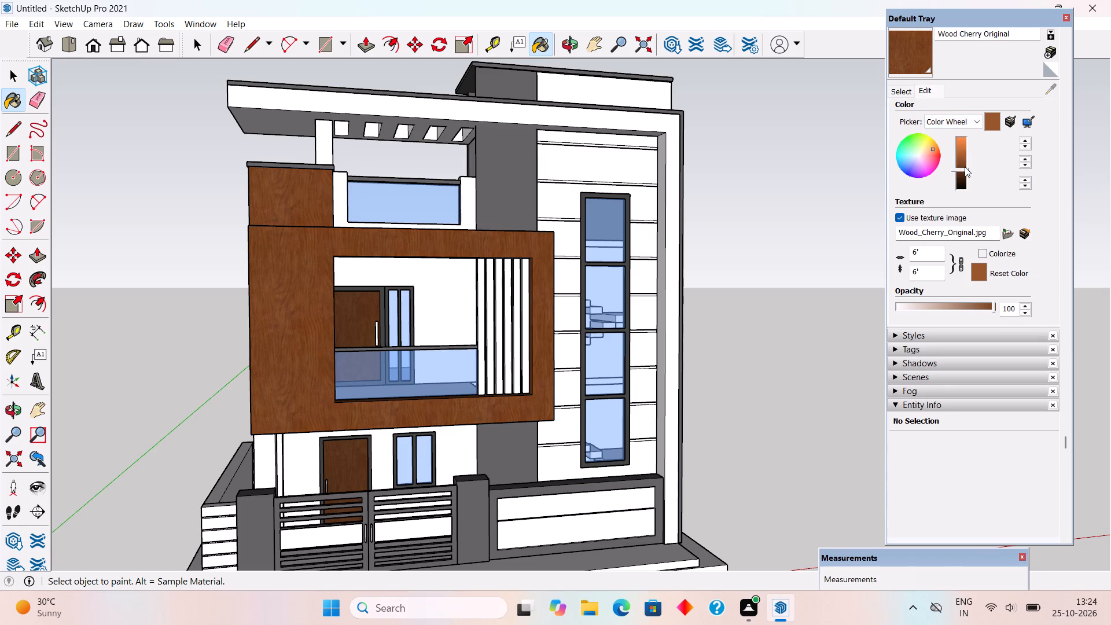
pyautogui.moveTo(965, 167); pyautogui.dragTo(965, 168)
# Paint the solid middle panels of both entrance gate leaves with the darkened Wood Cherry Original.
pyautogui.moveTo(629, 285); pyautogui.dragTo(494, 236, button='middle')
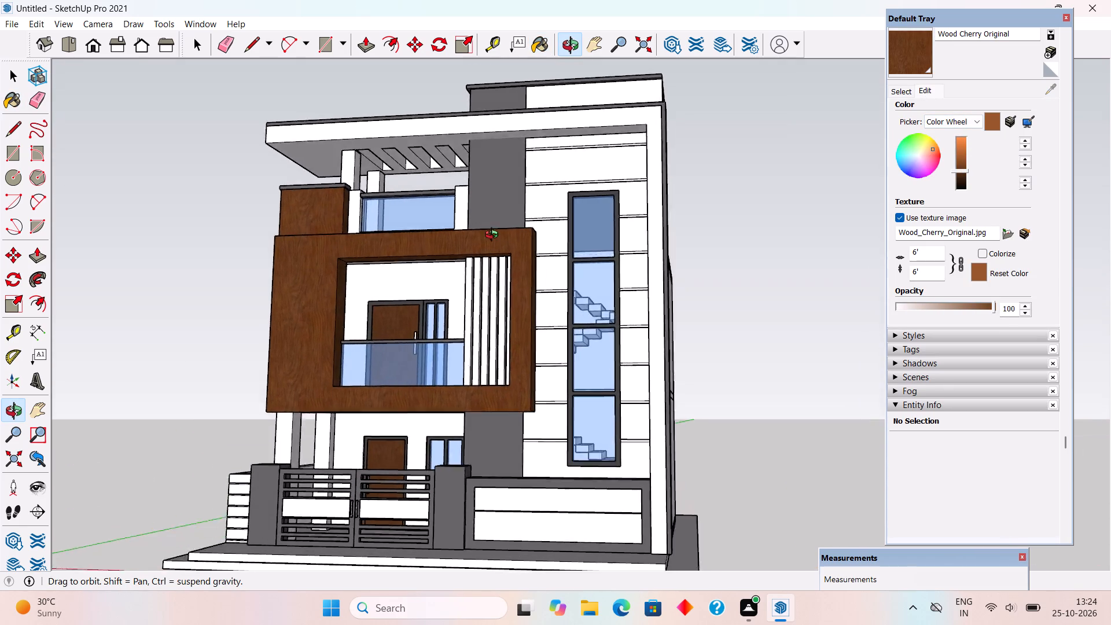
pyautogui.moveTo(494, 236); pyautogui.dragTo(572, 290, button='middle')
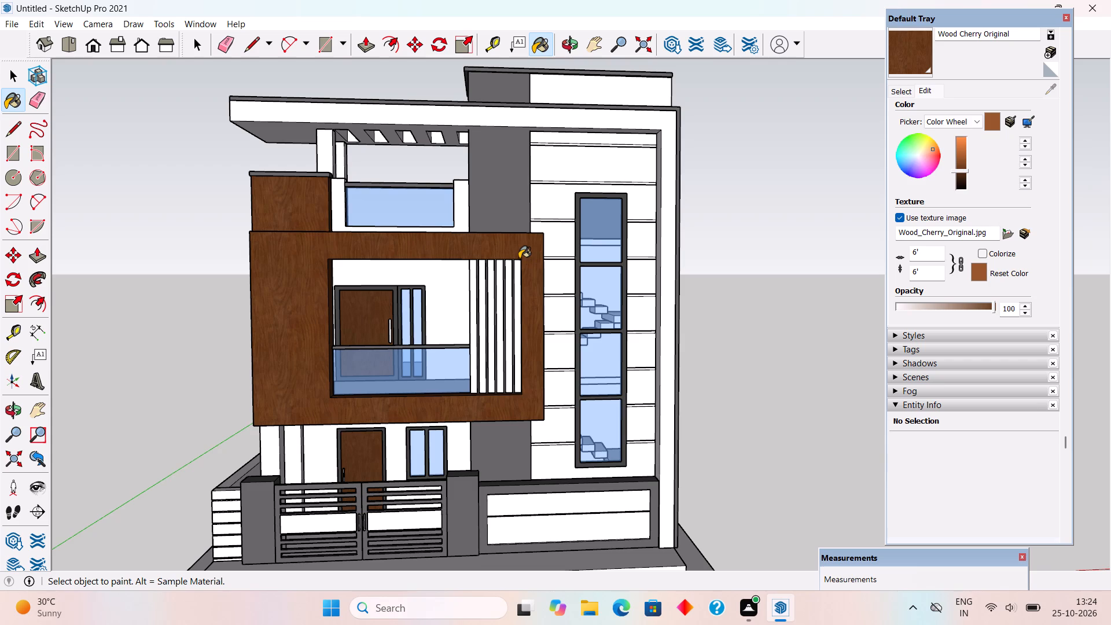
pyautogui.click(418, 520)
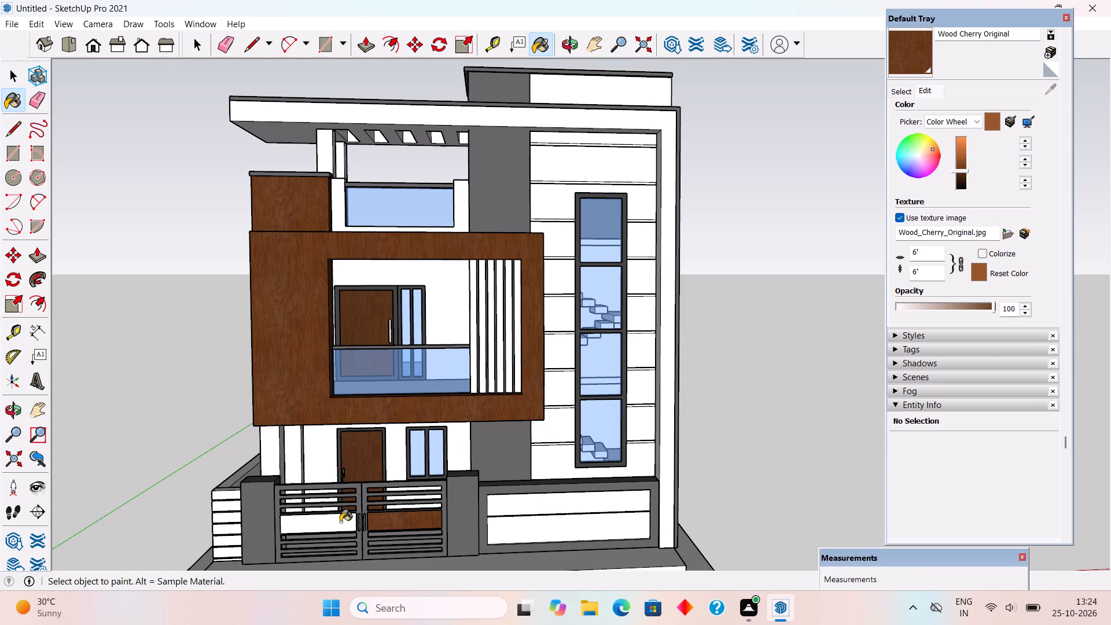
pyautogui.click(339, 522)
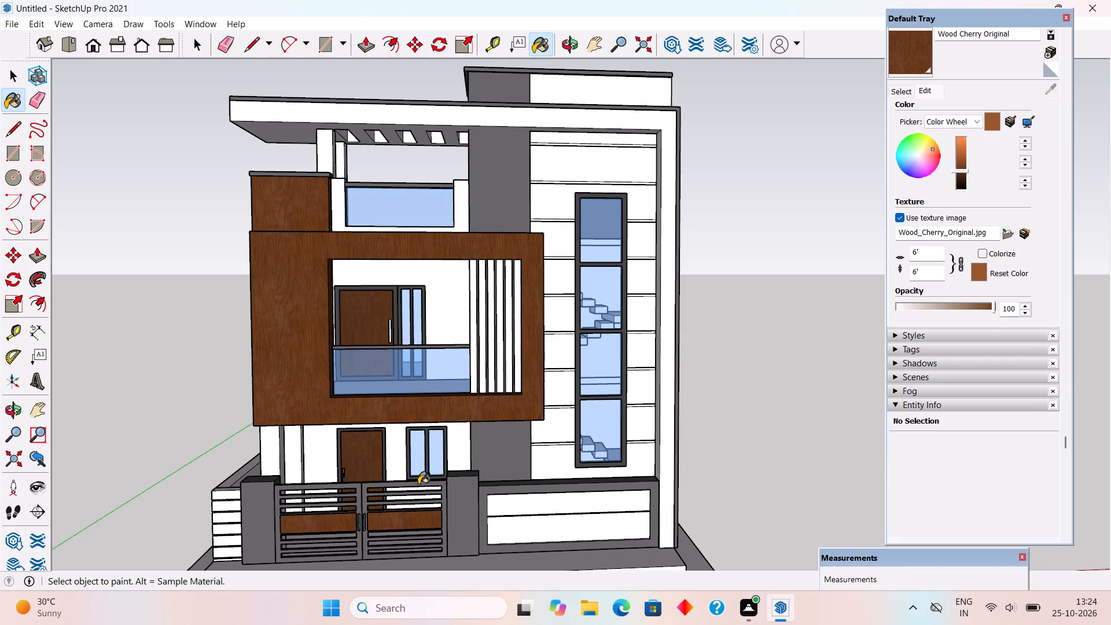
# Open the group containing the lower balcony's ceiling and paint the ceiling face with Wood Cherry Original.
pyautogui.moveTo(388, 407); pyautogui.dragTo(367, 365, button='middle')
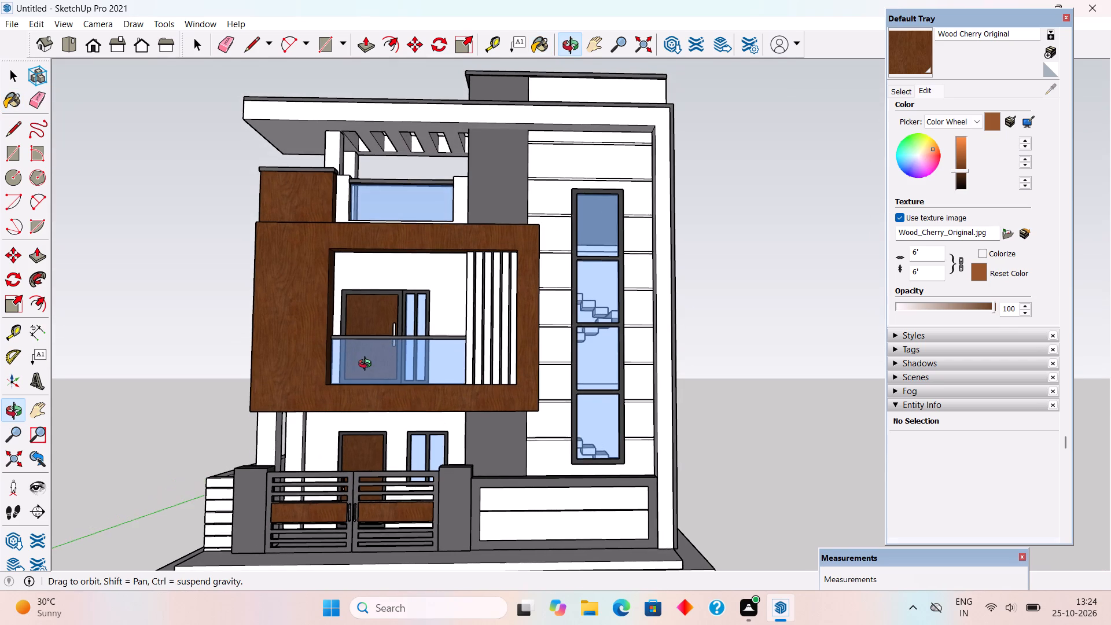
pyautogui.moveTo(367, 365); pyautogui.dragTo(367, 365, button='middle')
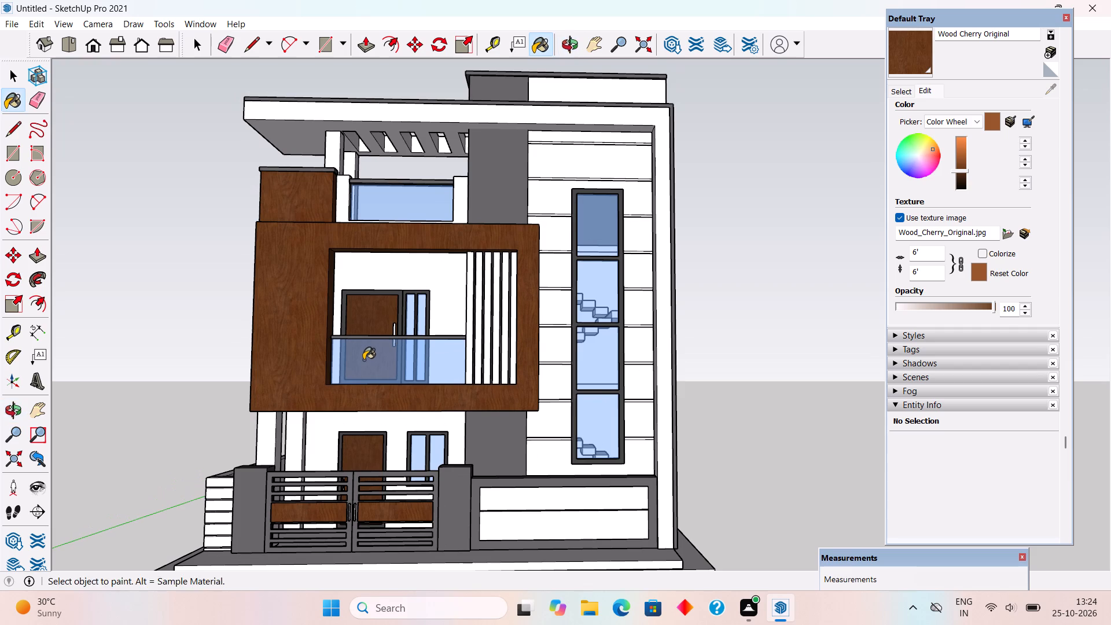
pyautogui.moveTo(358, 339); pyautogui.dragTo(394, 163, button='middle')
pyautogui.scroll(1, 426, 247)
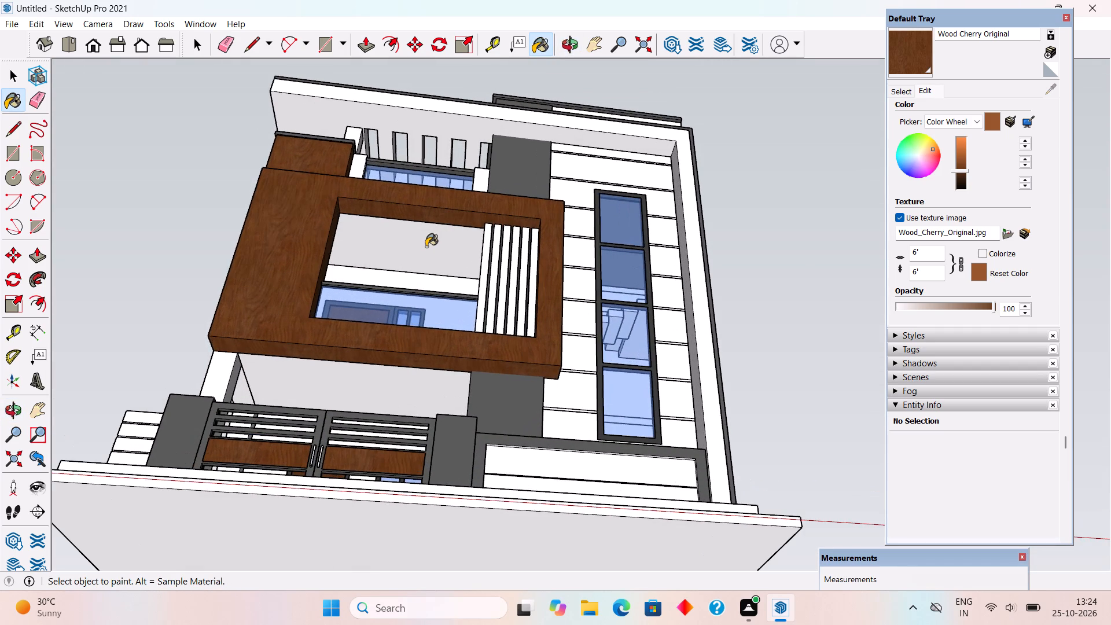
pyautogui.click(426, 248)
pyautogui.press('space')
pyautogui.tripleClick(422, 251)
pyautogui.click(422, 251)
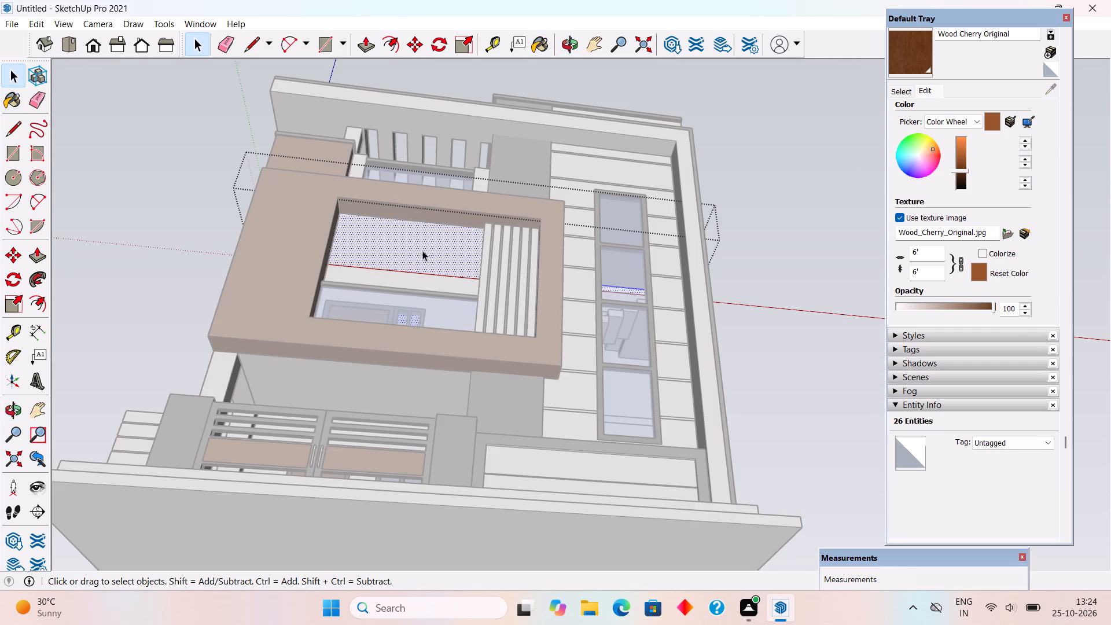
pyautogui.click(422, 251)
pyautogui.scroll(3, 422, 251)
pyautogui.click(422, 251)
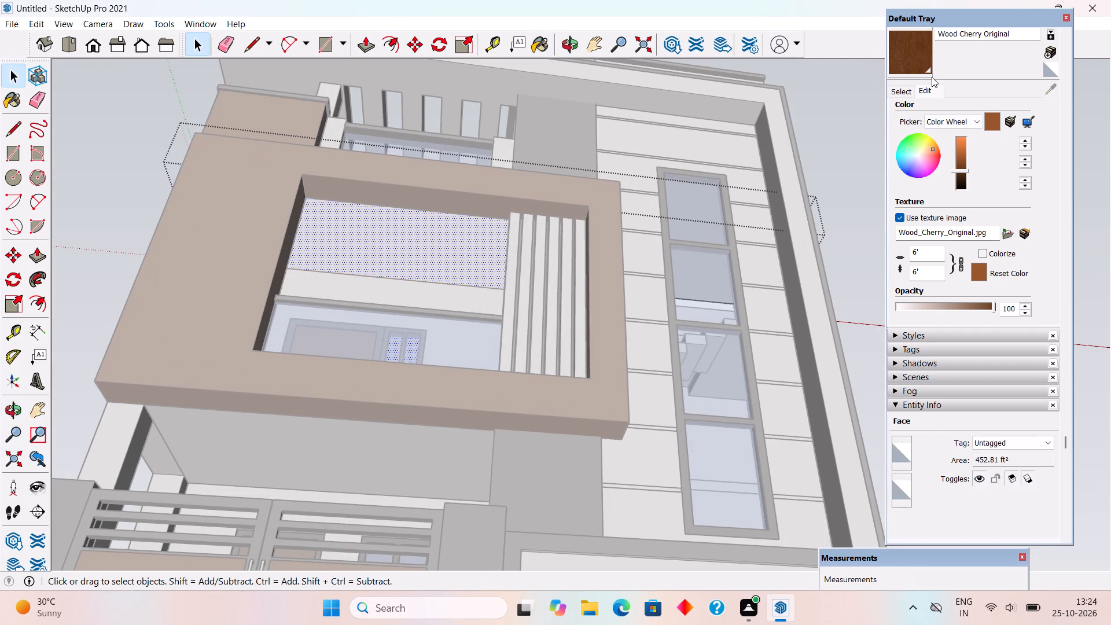
pyautogui.click(924, 47)
pyautogui.click(462, 229)
pyautogui.press('space')
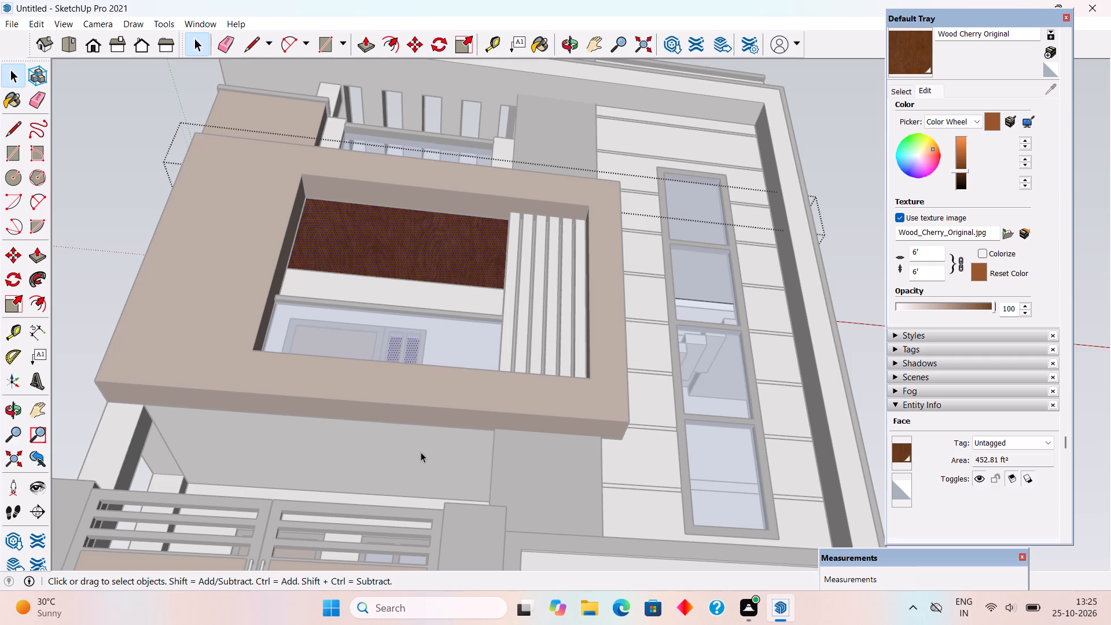
# Open the slab group beneath the balcony and paint the ground-floor porch's ceiling face with Wood Cherry Original.
pyautogui.tripleClick(421, 452)
pyautogui.click(421, 452)
pyautogui.click(428, 476)
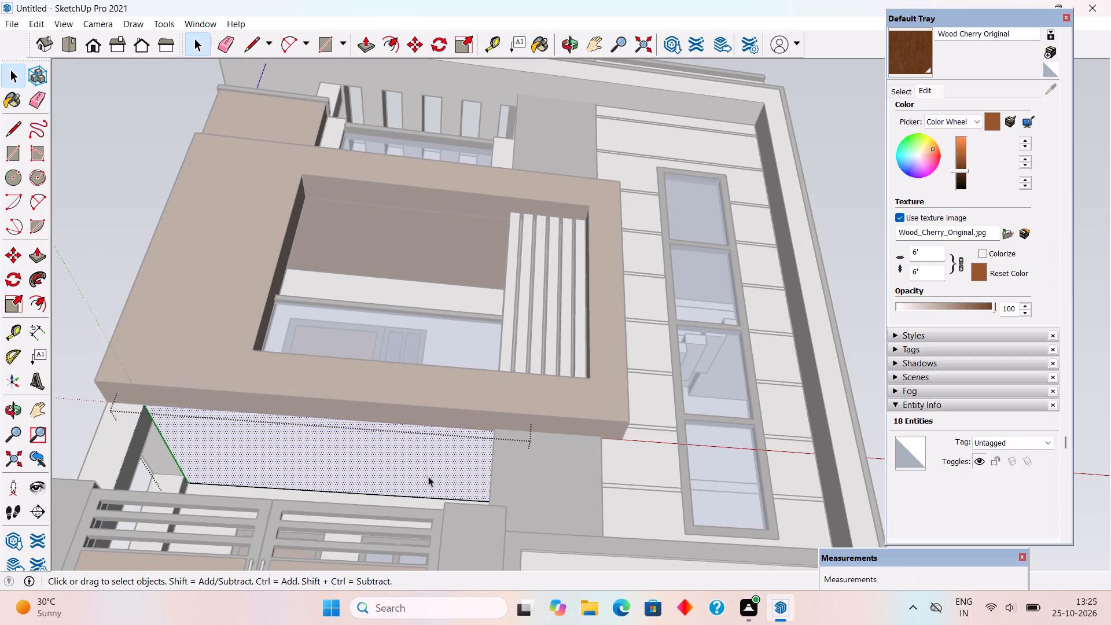
pyautogui.click(921, 46)
pyautogui.click(417, 447)
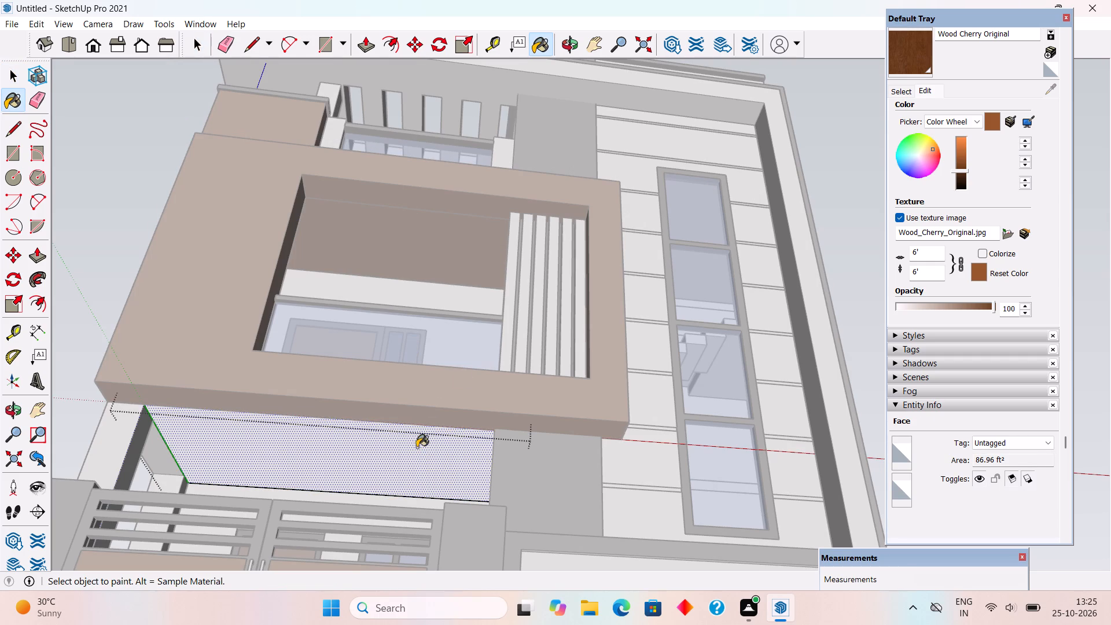
pyautogui.press('space')
pyautogui.click(120, 205)
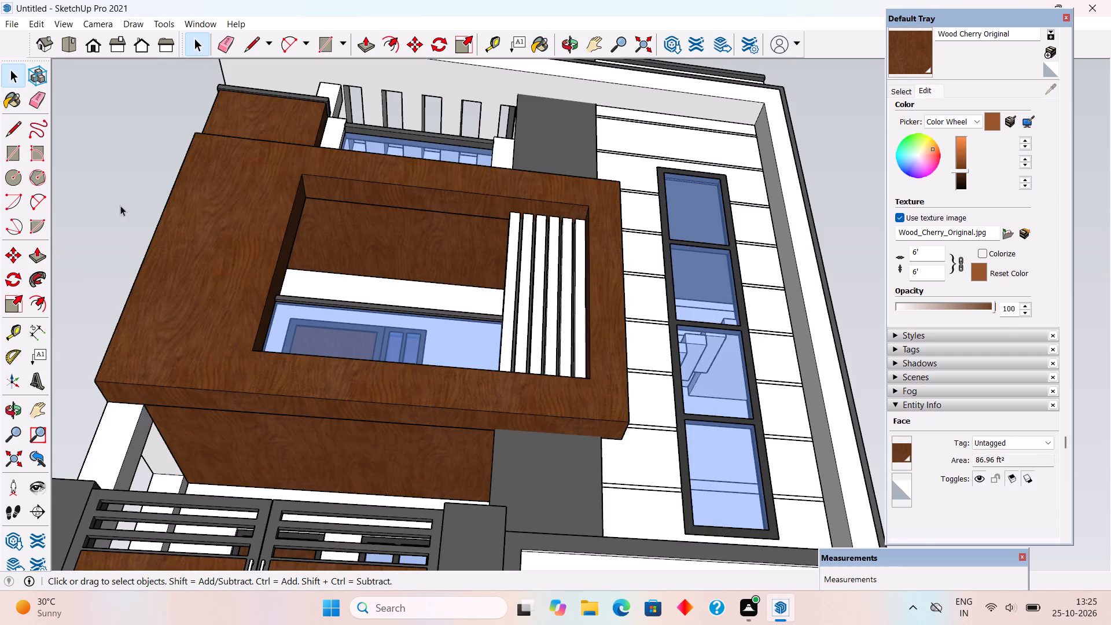
# Paint the ground-floor porch's side frame and columns beneath the balcony with Wood Cherry Original.
pyautogui.scroll(-3, 343, 269)
pyautogui.moveTo(354, 308); pyautogui.dragTo(380, 508, button='middle')
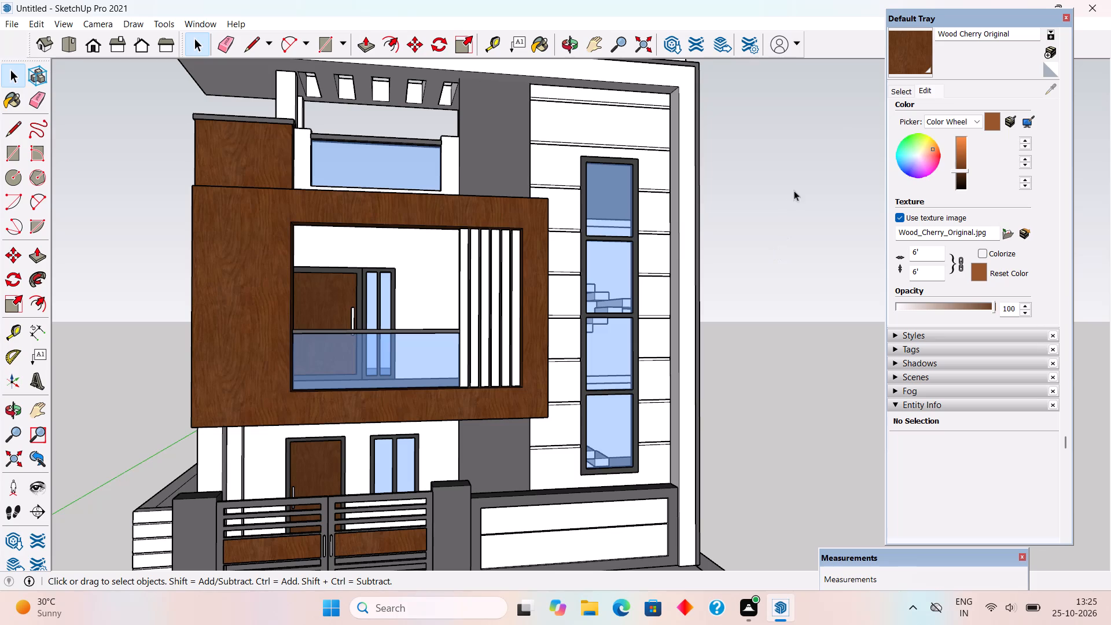
pyautogui.click(897, 56)
pyautogui.moveTo(273, 314); pyautogui.dragTo(803, 240, button='middle')
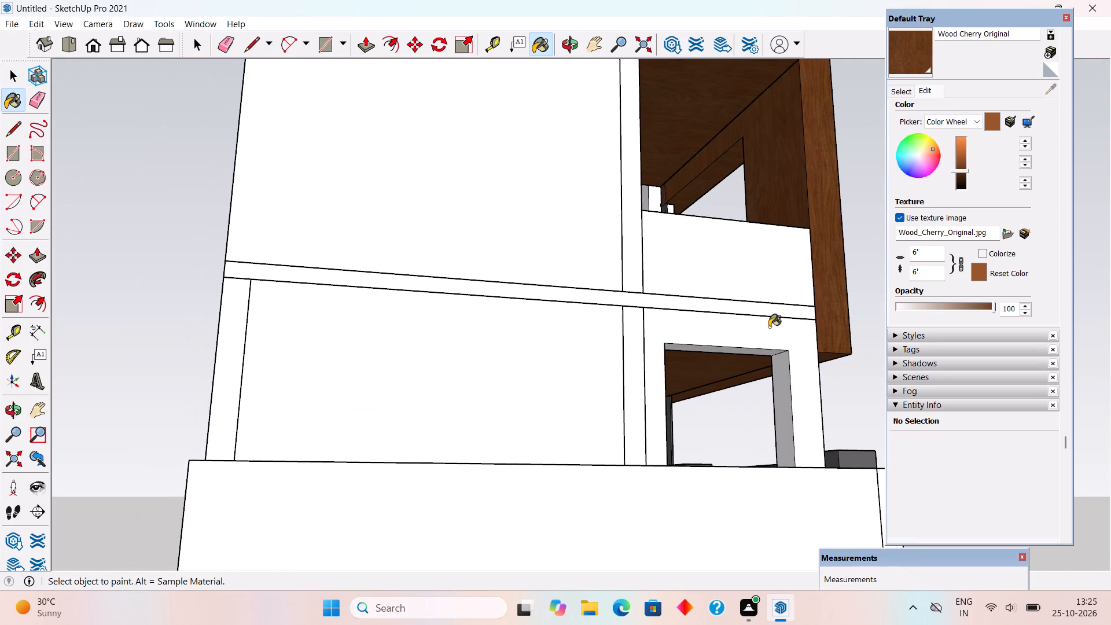
pyautogui.click(769, 327)
pyautogui.moveTo(835, 354); pyautogui.dragTo(168, 375, button='middle')
pyautogui.press('space')
pyautogui.scroll(-5, 203, 318)
pyautogui.moveTo(212, 337); pyautogui.dragTo(311, 369, button='middle')
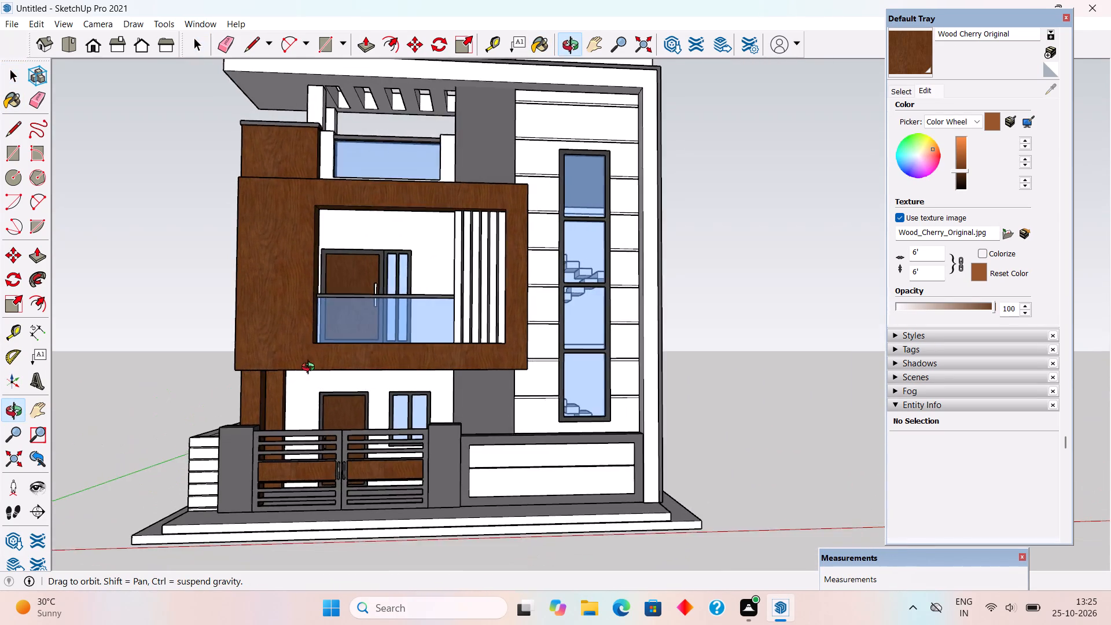
# Paint the vertical slats inside the balcony's frame opening with Wood Cherry Original.
pyautogui.moveTo(311, 369); pyautogui.dragTo(298, 394, button='middle')
pyautogui.scroll(-3, 298, 394)
pyautogui.scroll(2, 238, 246)
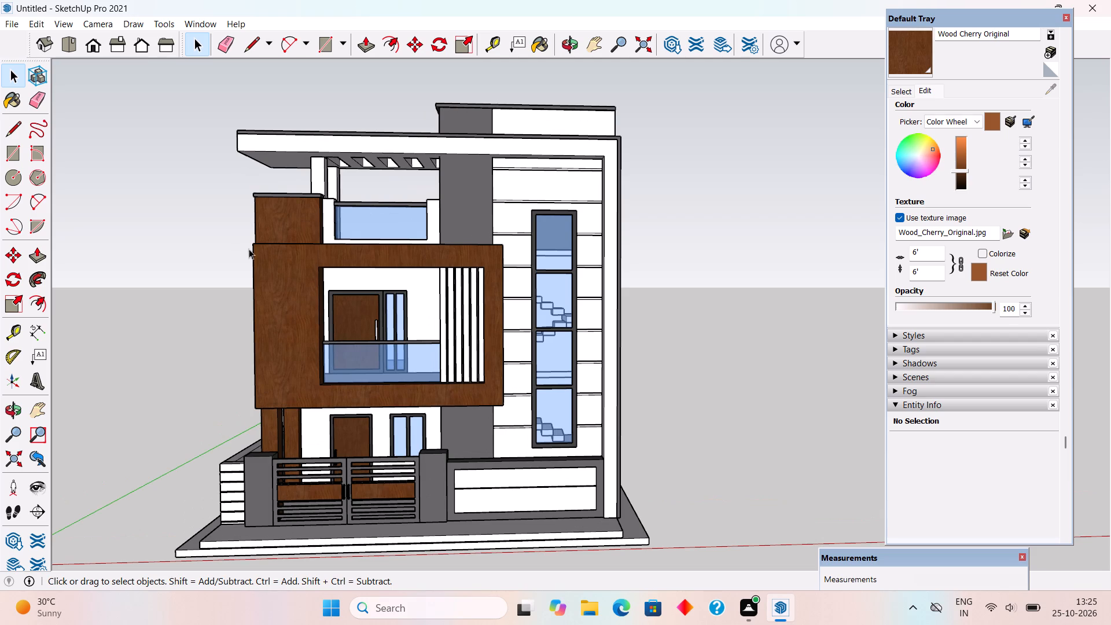
pyautogui.scroll(1, 913, 89)
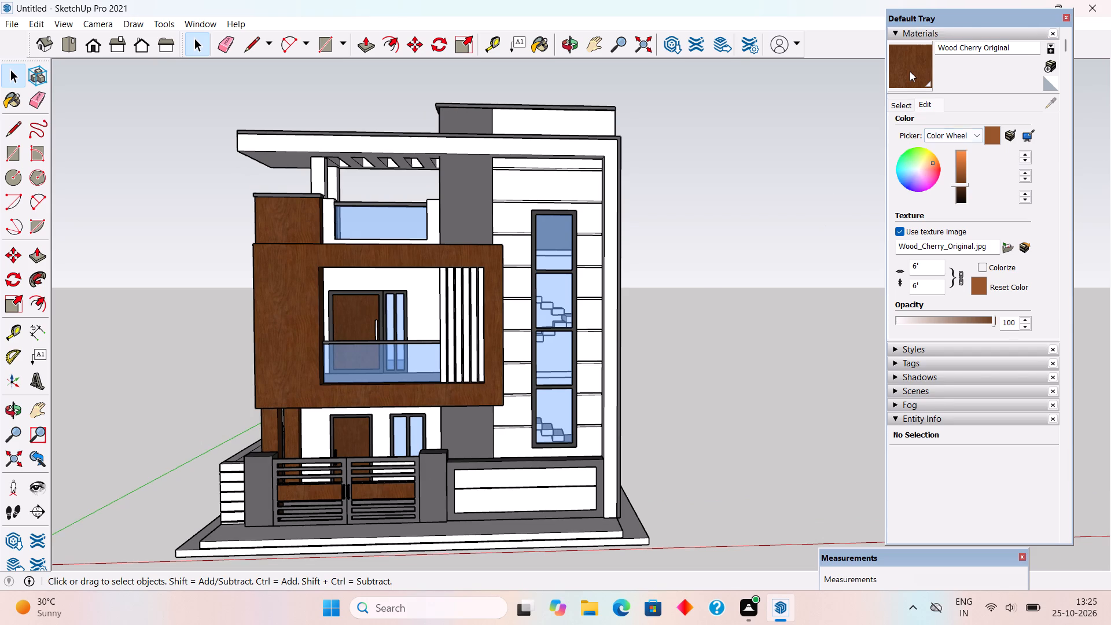
pyautogui.click(909, 67)
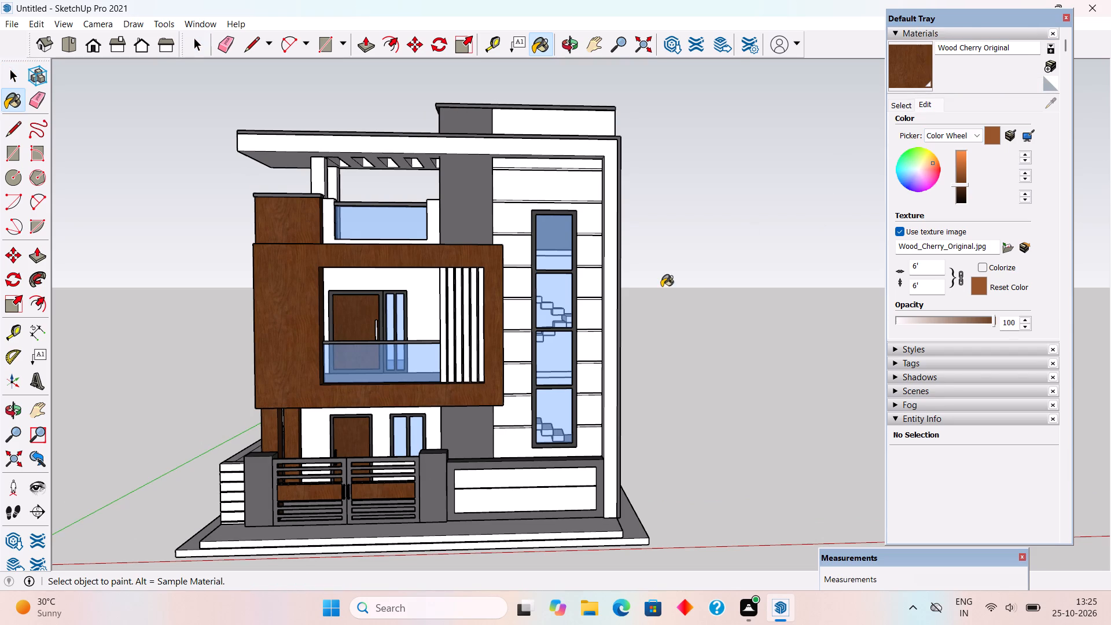
pyautogui.scroll(10, 460, 339)
pyautogui.click(439, 323)
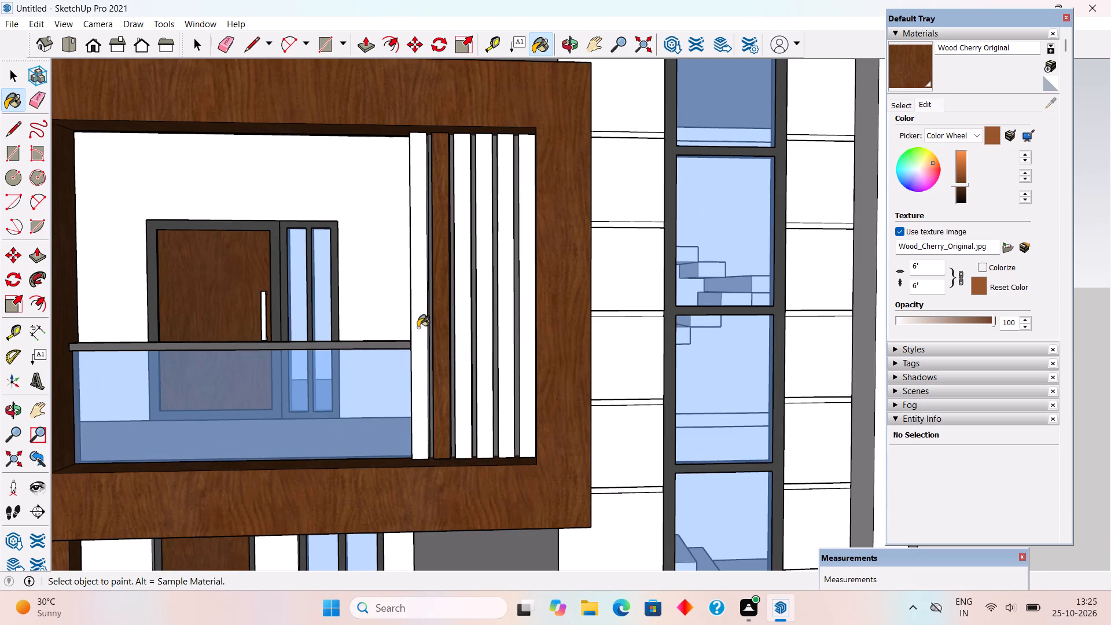
pyautogui.click(418, 328)
pyautogui.click(466, 343)
pyautogui.click(490, 344)
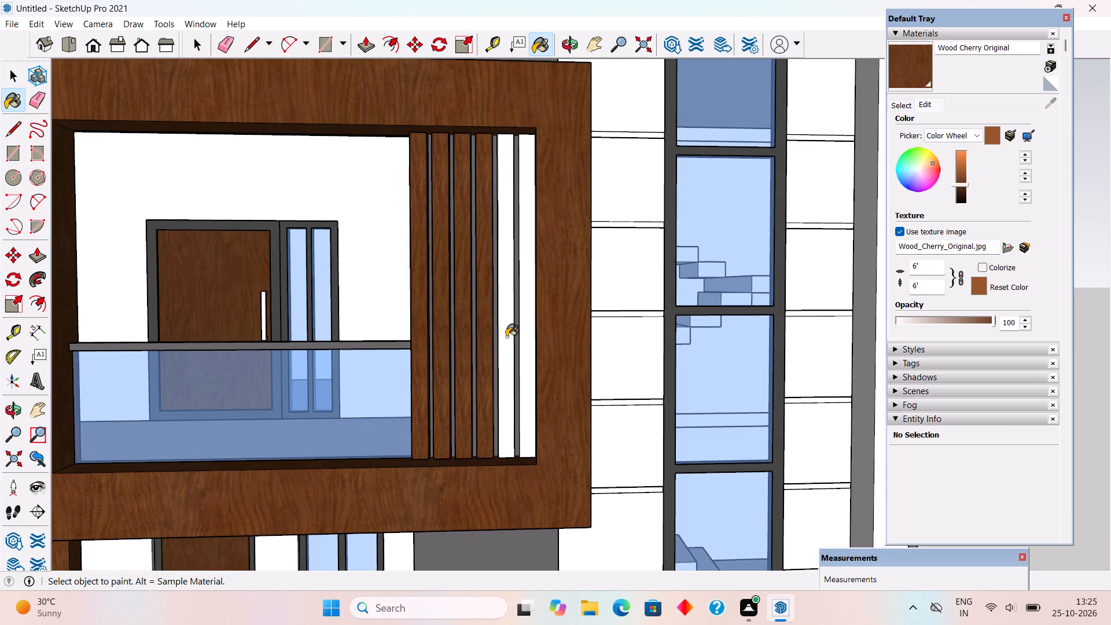
pyautogui.click(507, 335)
pyautogui.click(524, 334)
pyautogui.scroll(-5, 524, 332)
pyautogui.press('space')
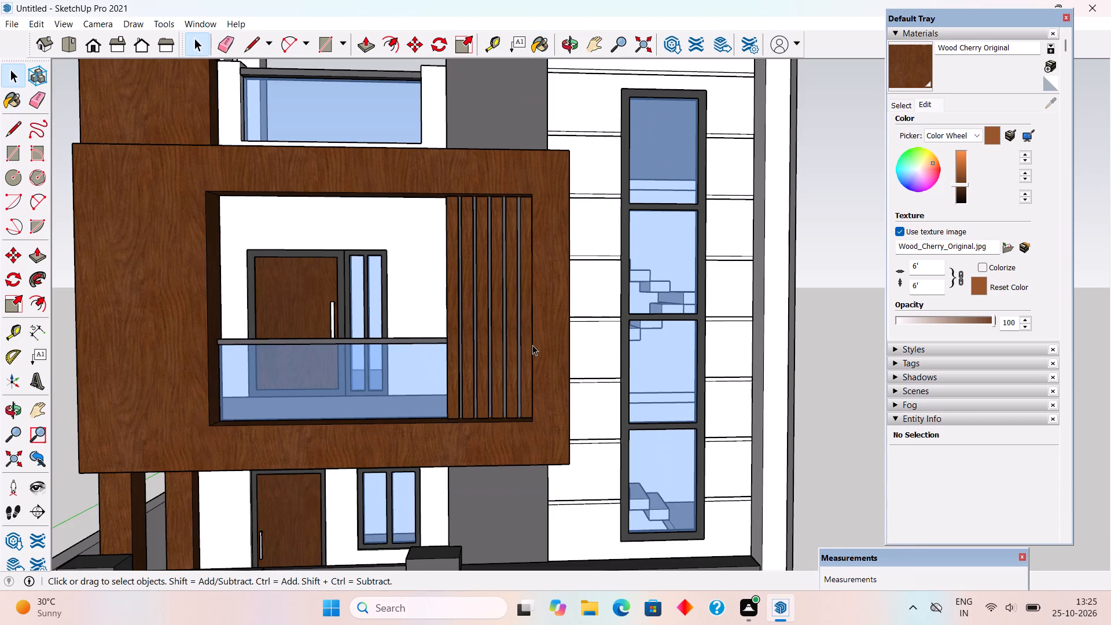
pyautogui.scroll(-5, 532, 344)
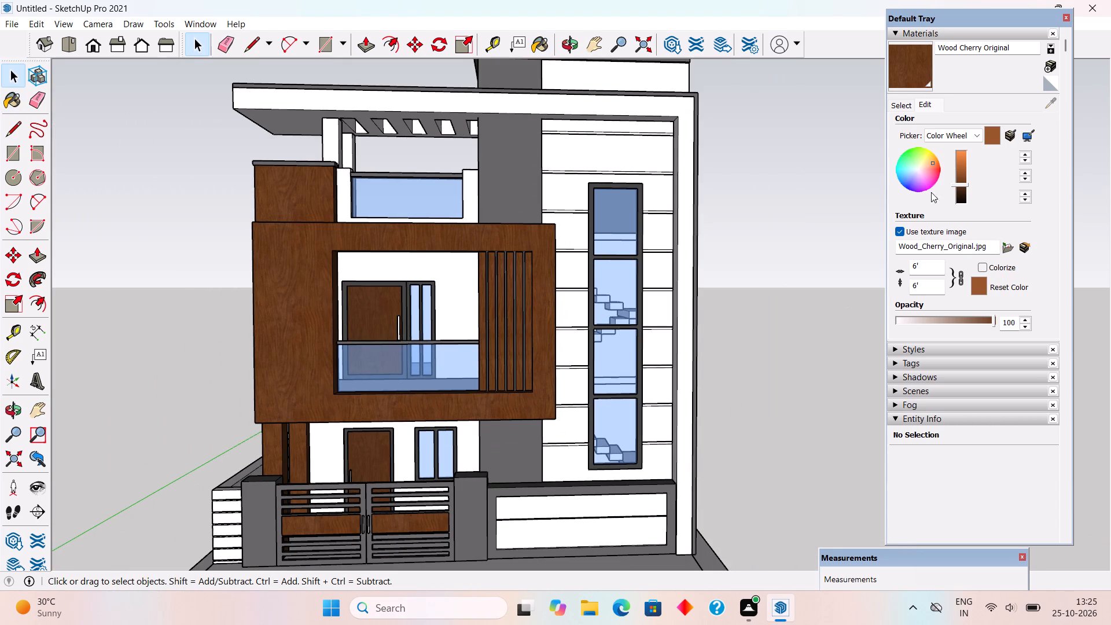
# Lighten the Wood Cherry Original material slightly to a warmer medium brown by adjusting its colour brightness.
pyautogui.click(966, 182)
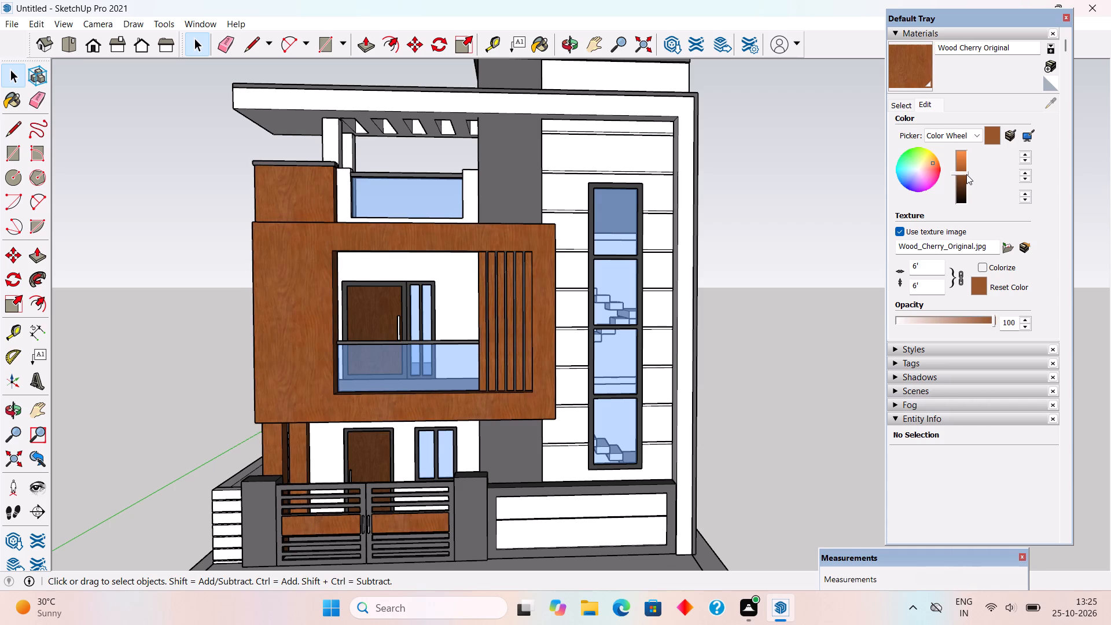
pyautogui.click(966, 177)
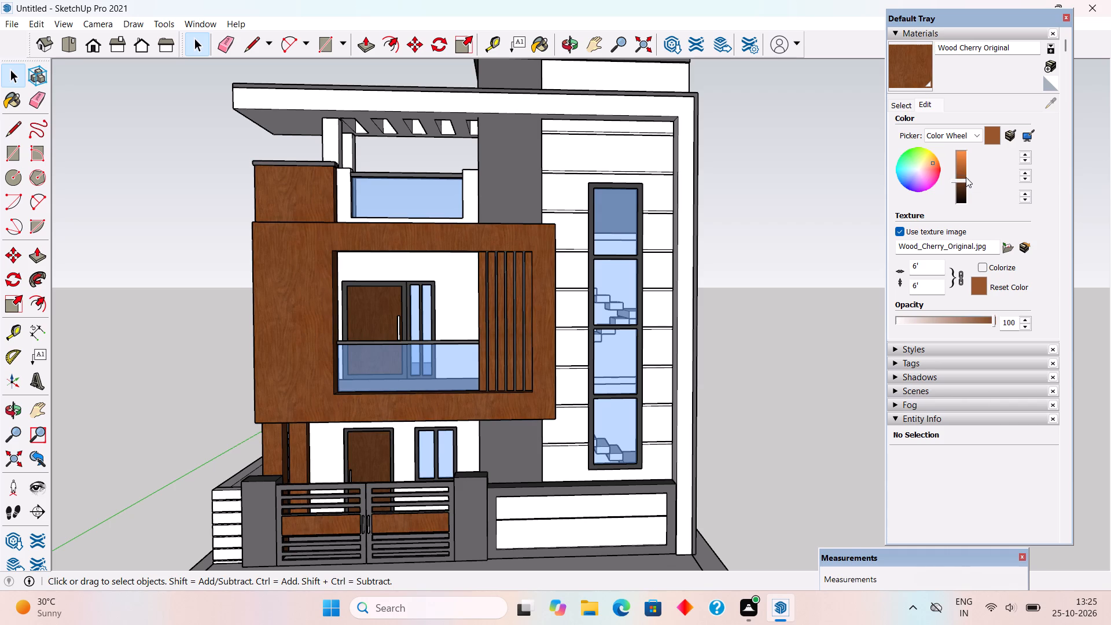
pyautogui.click(966, 177)
pyautogui.press('space')
# Examine the lightened wood on the balcony frame, slats, gate and porch from the front, above and side.
pyautogui.scroll(-5, 753, 278)
pyautogui.scroll(4, 562, 356)
pyautogui.moveTo(540, 345); pyautogui.dragTo(359, 344, button='middle')
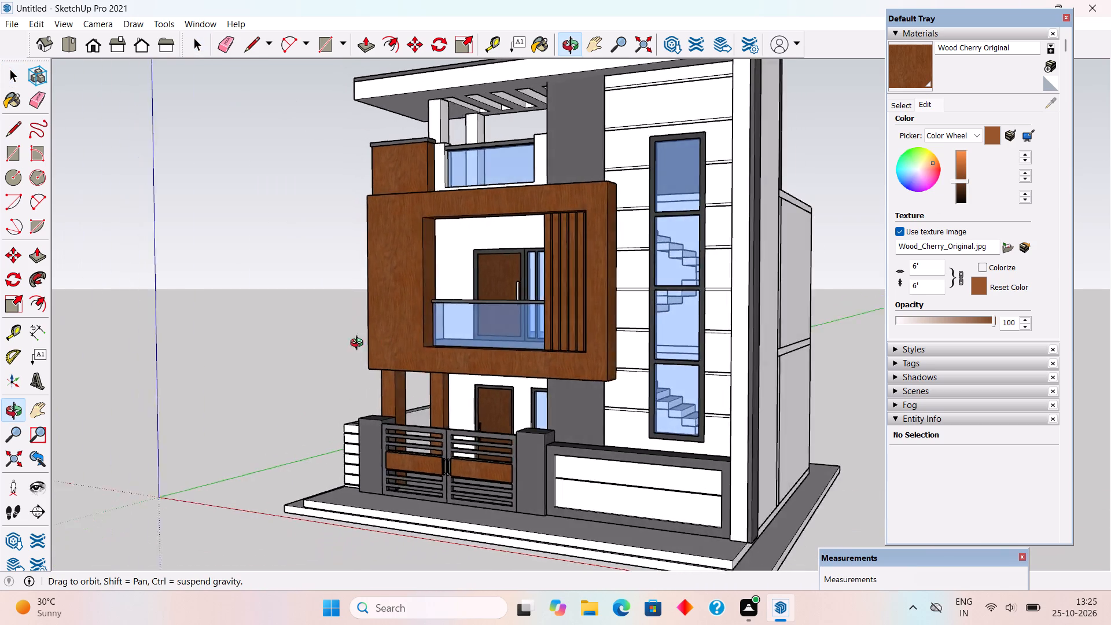
pyautogui.moveTo(359, 344); pyautogui.dragTo(538, 396, button='middle')
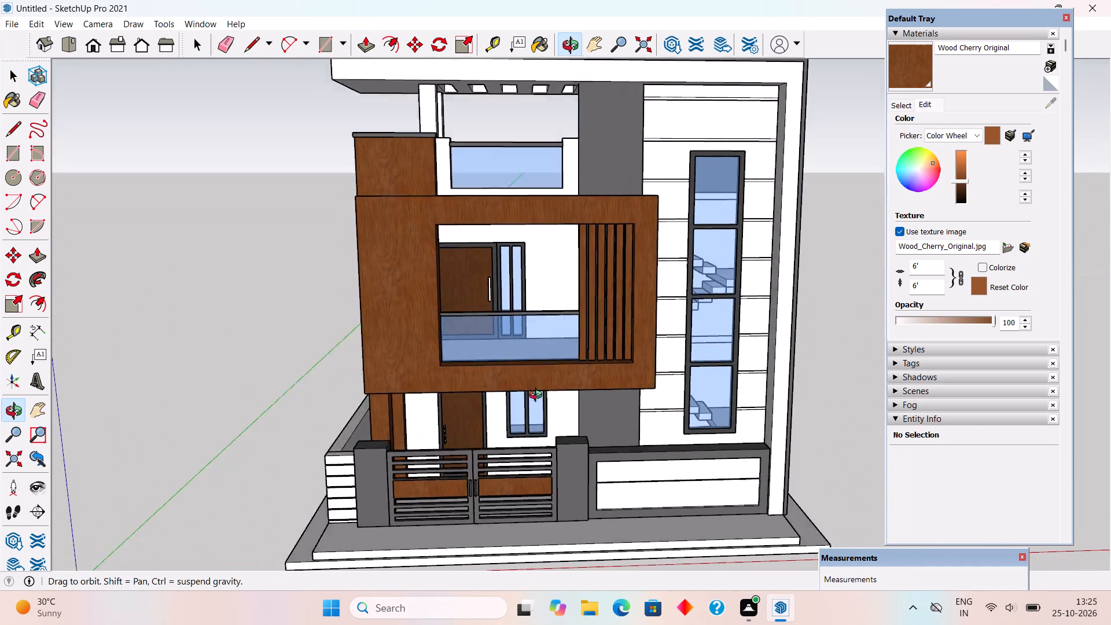
pyautogui.moveTo(538, 396); pyautogui.dragTo(557, 439, button='middle')
pyautogui.scroll(-4, 557, 439)
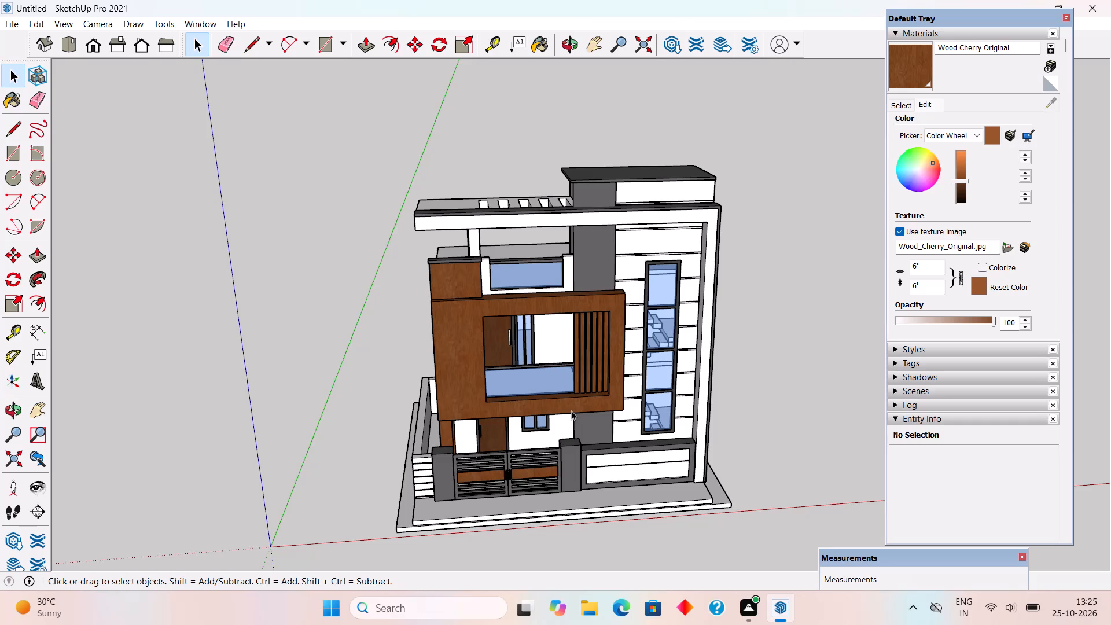
pyautogui.moveTo(557, 437); pyautogui.dragTo(527, 368, button='middle')
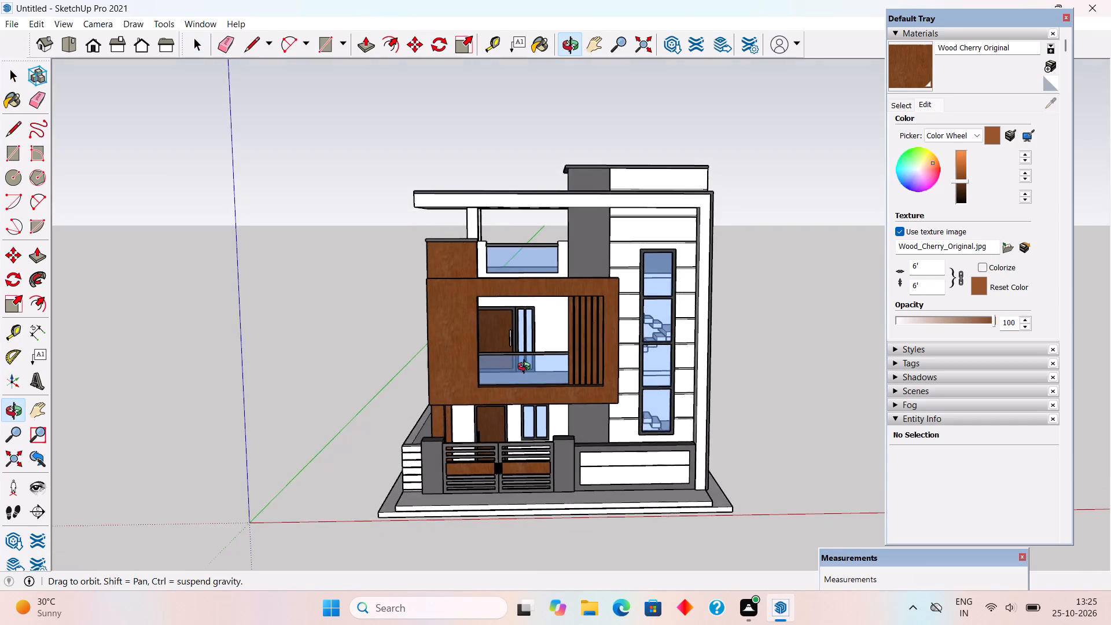
pyautogui.moveTo(527, 368); pyautogui.dragTo(546, 355, button='middle')
pyautogui.scroll(-3, 546, 355)
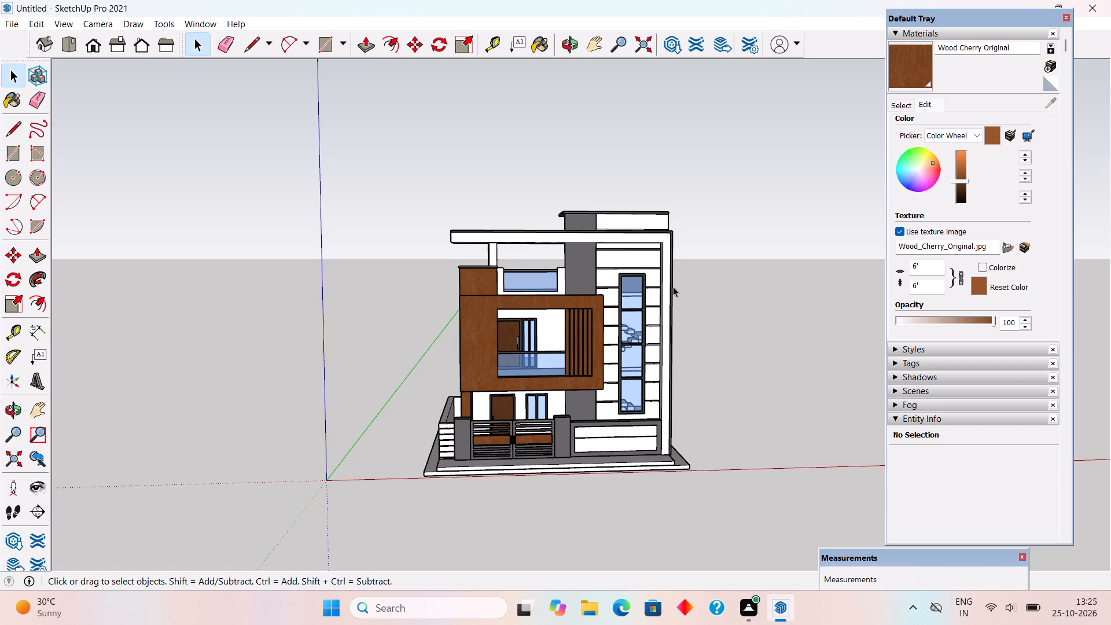
pyautogui.scroll(3, 598, 312)
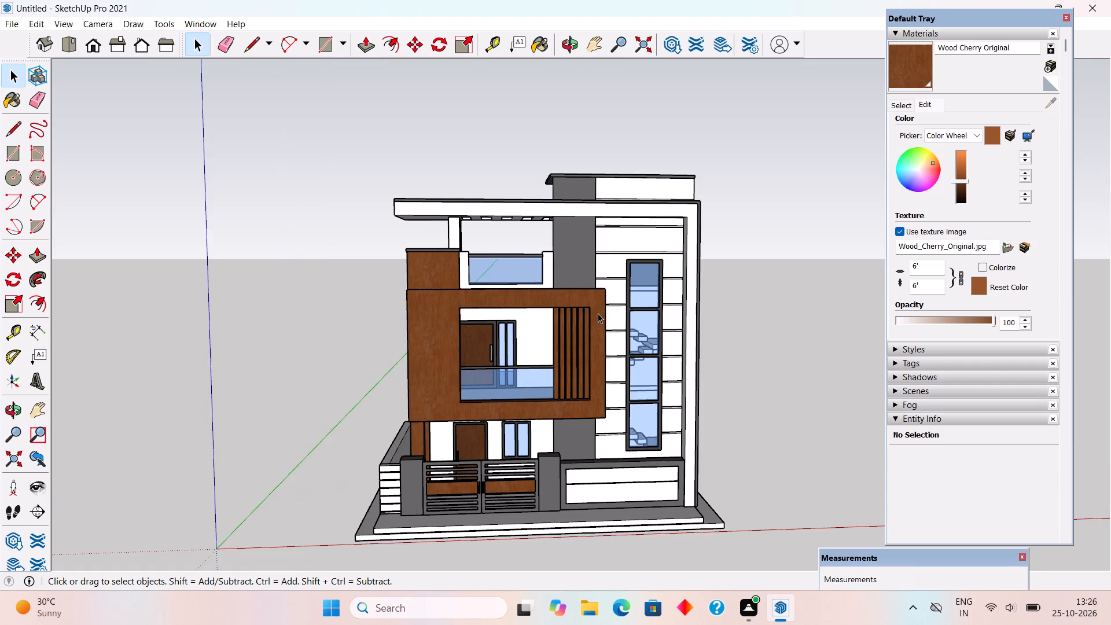
pyautogui.moveTo(588, 284); pyautogui.dragTo(582, 253, button='middle')
pyautogui.scroll(2, 582, 253)
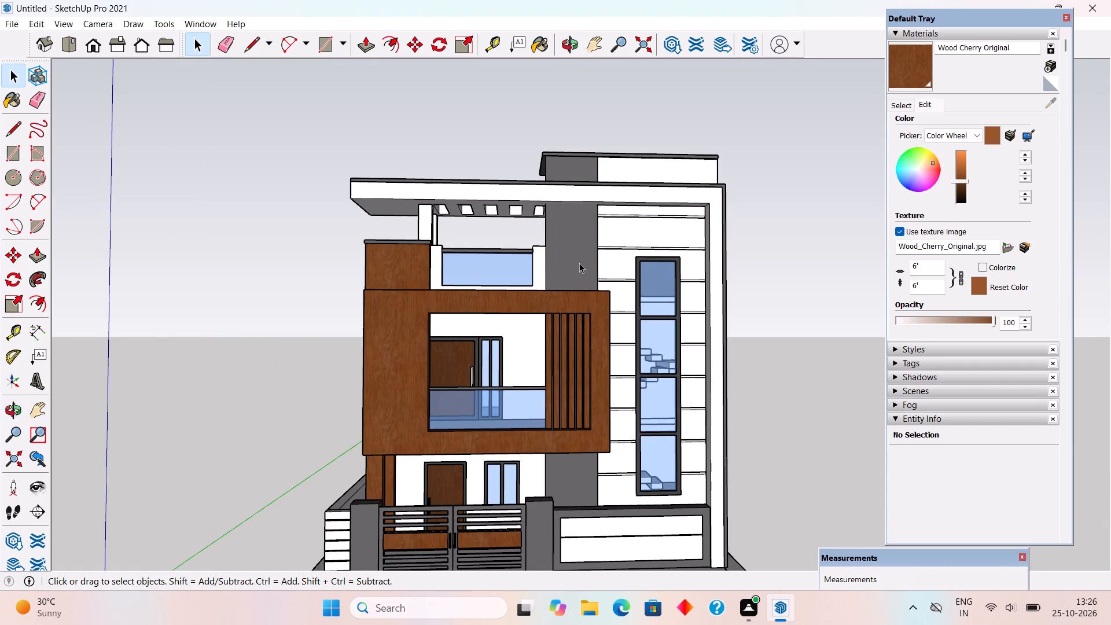
pyautogui.scroll(-3, 573, 277)
pyautogui.moveTo(462, 399); pyautogui.dragTo(466, 419, button='middle')
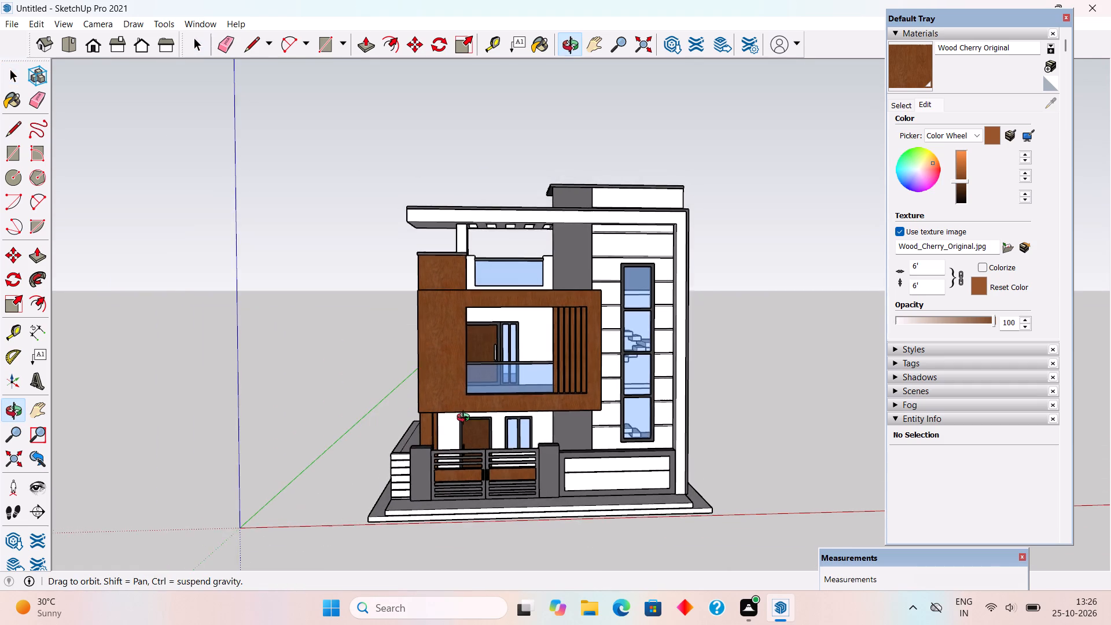
pyautogui.moveTo(466, 419); pyautogui.dragTo(466, 420, button='middle')
pyautogui.scroll(7, 453, 397)
pyautogui.tripleClick(446, 366)
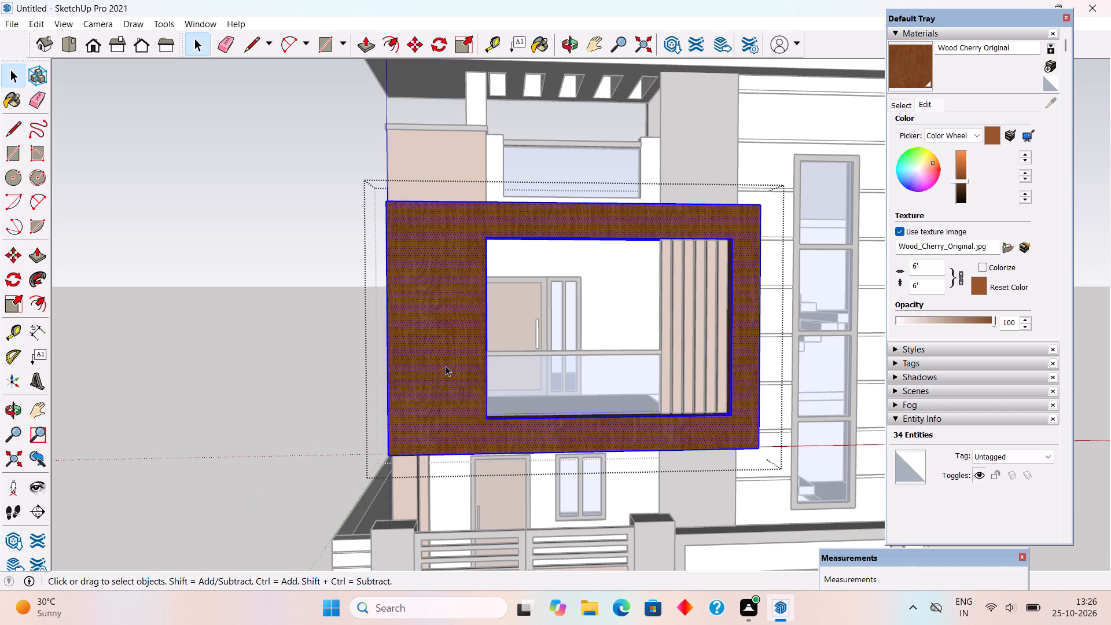
pyautogui.click(274, 277)
pyautogui.moveTo(641, 378); pyautogui.dragTo(719, 402, button='middle')
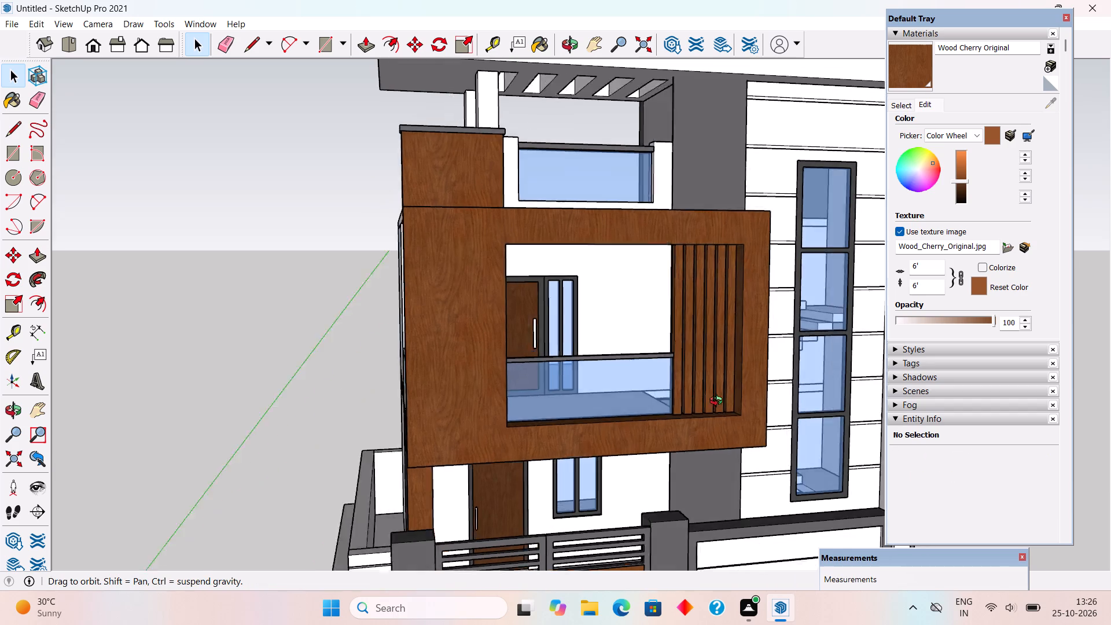
pyautogui.moveTo(719, 402); pyautogui.dragTo(869, 415, button='middle')
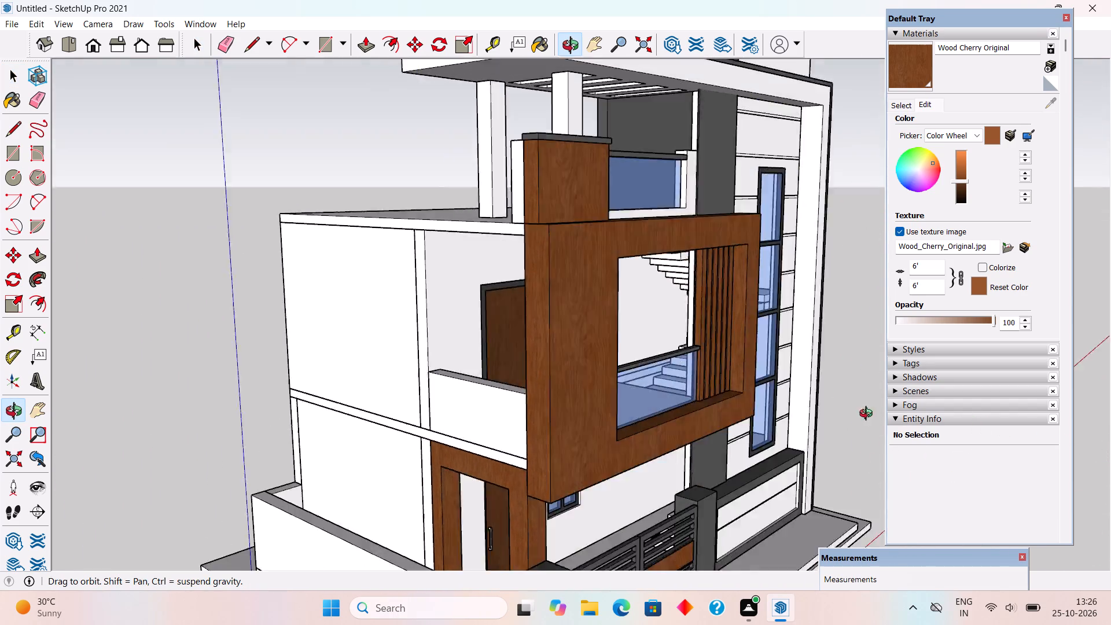
pyautogui.moveTo(869, 415); pyautogui.dragTo(723, 388, button='middle')
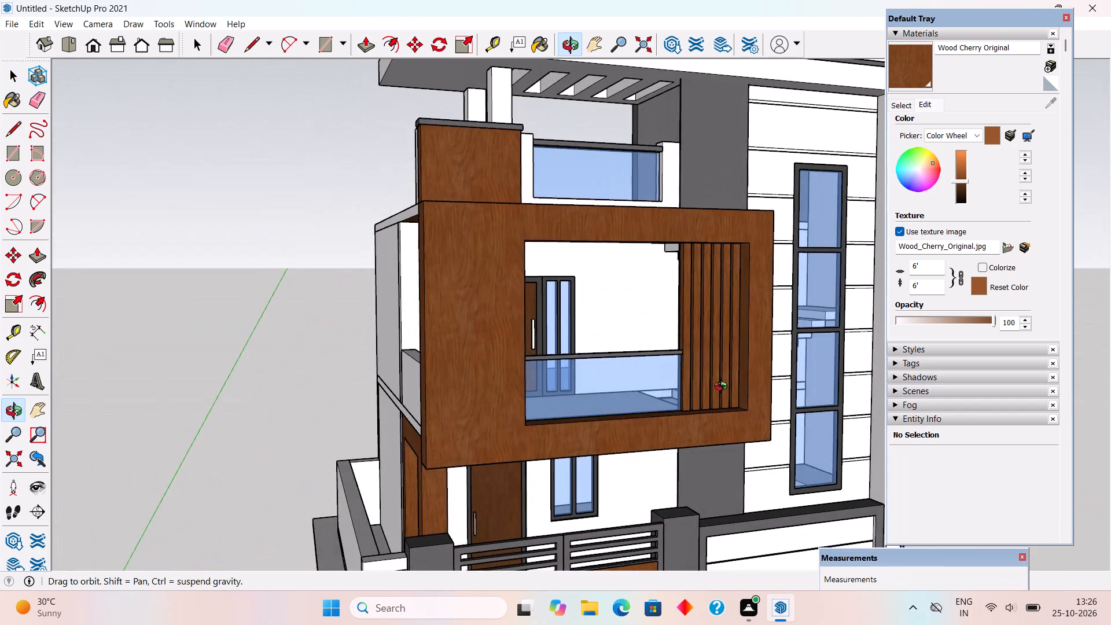
pyautogui.moveTo(723, 388); pyautogui.dragTo(643, 362, button='middle')
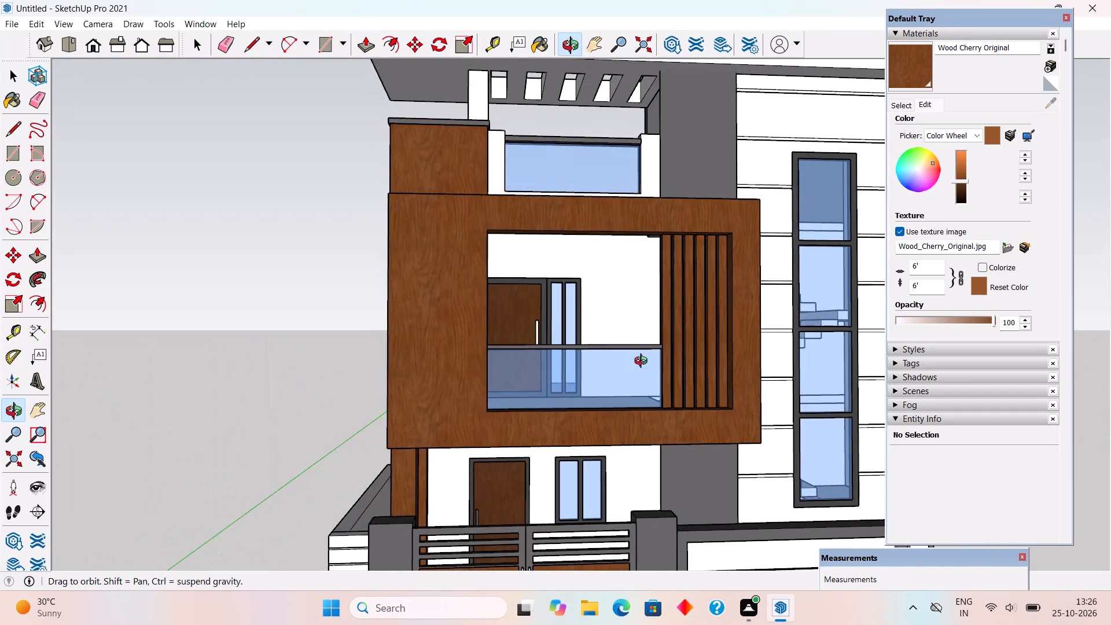
pyautogui.moveTo(643, 362); pyautogui.dragTo(635, 379, button='middle')
pyautogui.scroll(-3, 634, 380)
pyautogui.scroll(-3, 482, 338)
pyautogui.moveTo(500, 350); pyautogui.dragTo(1054, 400, button='middle')
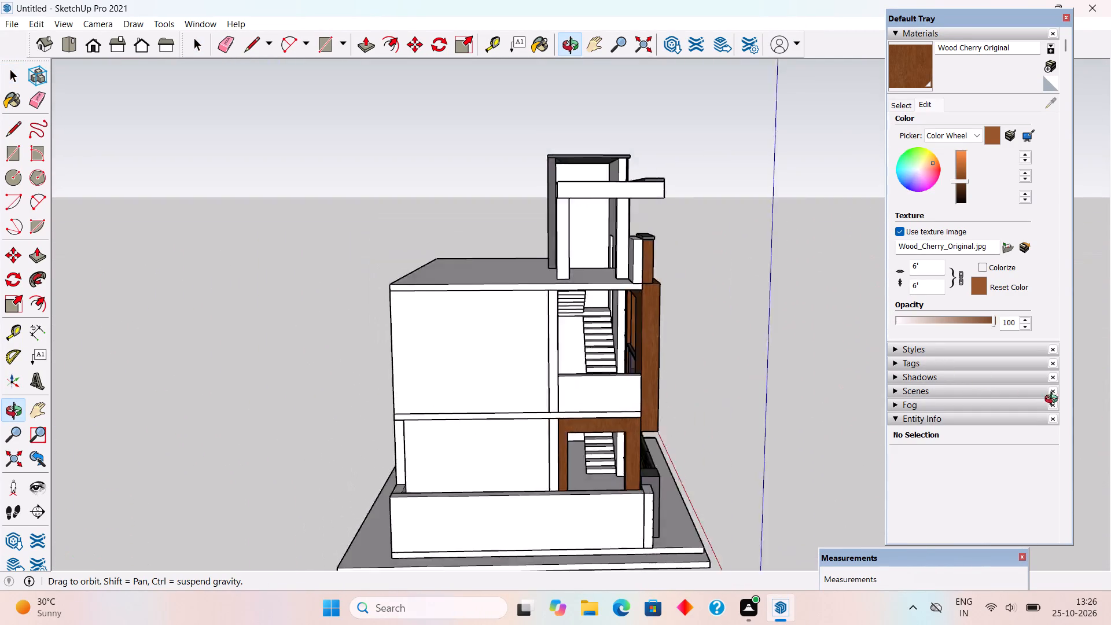
pyautogui.moveTo(1054, 400); pyautogui.dragTo(524, 367, button='middle')
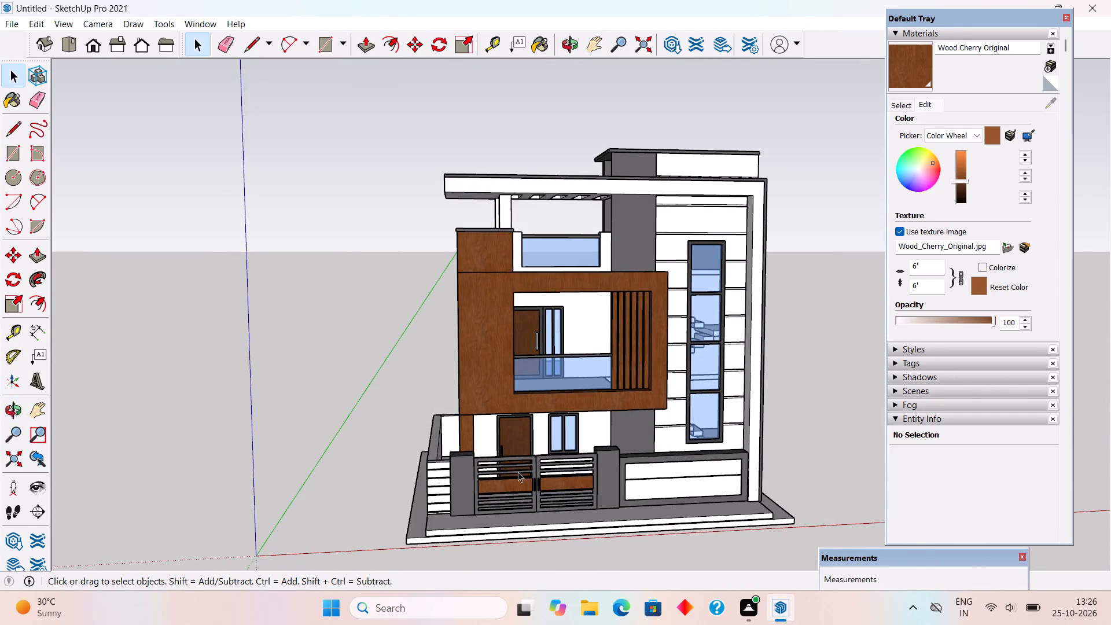
# Paint the handles on both entrance gate leaves with Aluminum from the Metal materials.
pyautogui.scroll(5, 521, 479)
pyautogui.moveTo(533, 499); pyautogui.dragTo(530, 476, button='middle')
pyautogui.scroll(1, 530, 476)
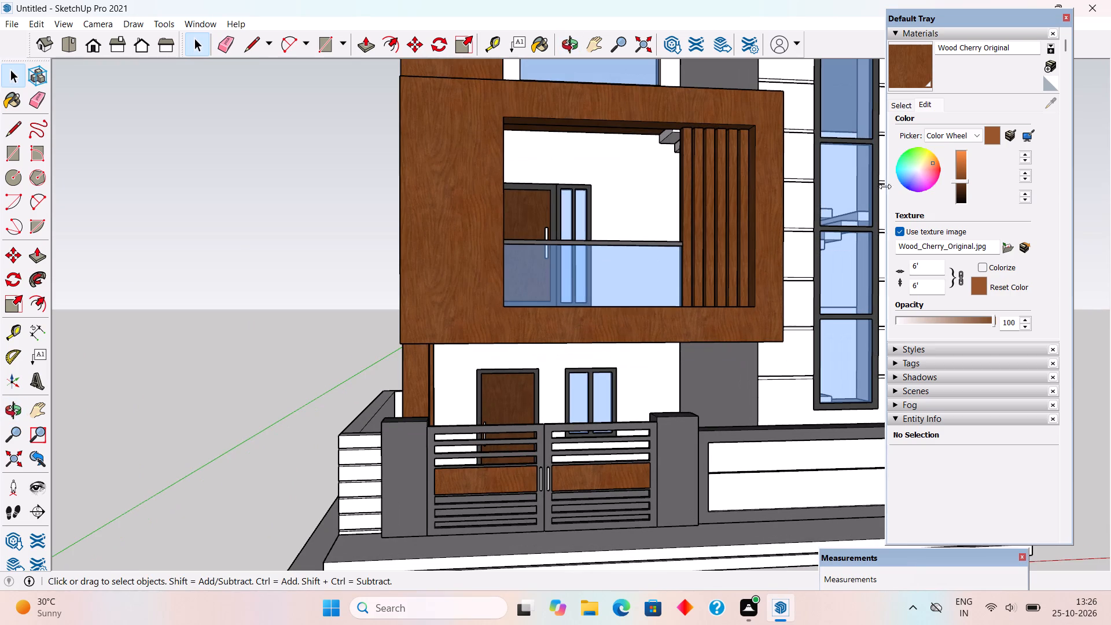
pyautogui.click(910, 102)
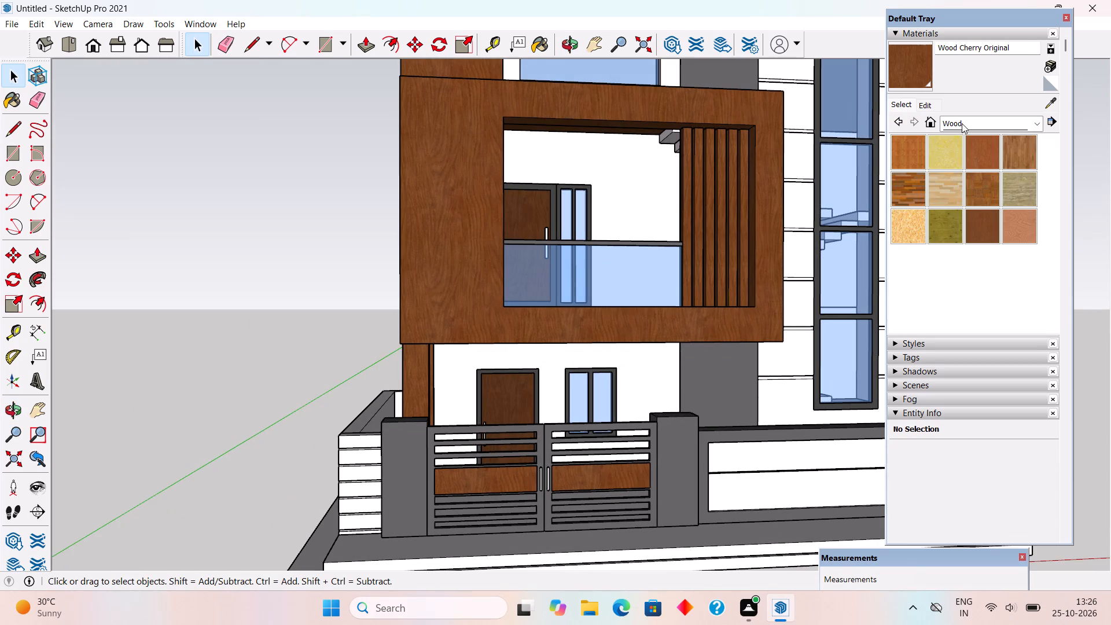
pyautogui.click(962, 123)
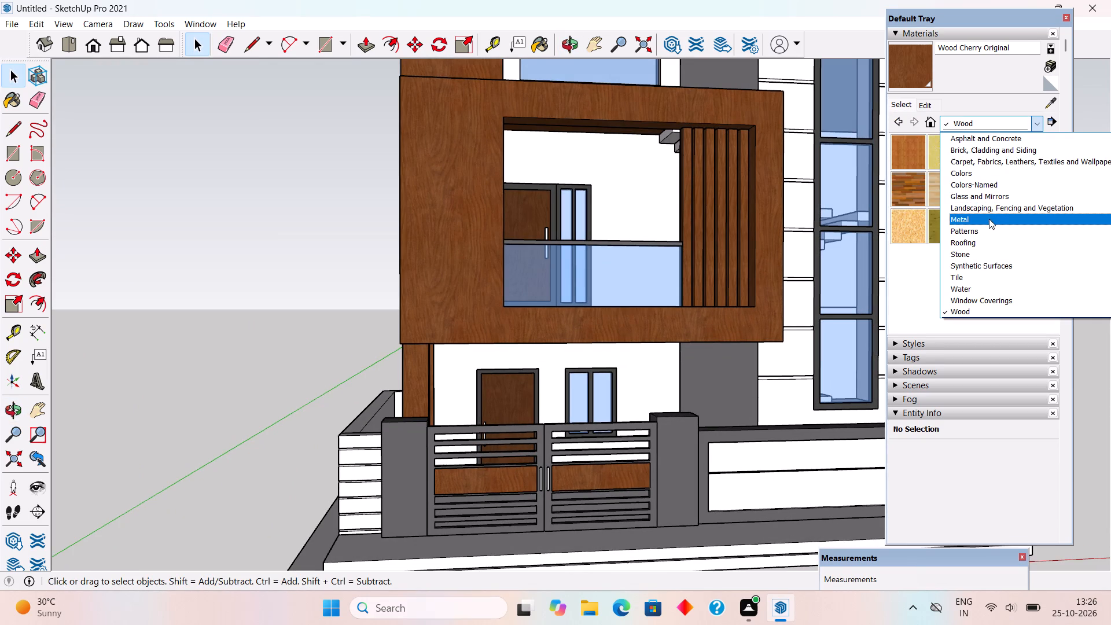
pyautogui.click(989, 219)
pyautogui.click(911, 153)
pyautogui.scroll(3, 575, 459)
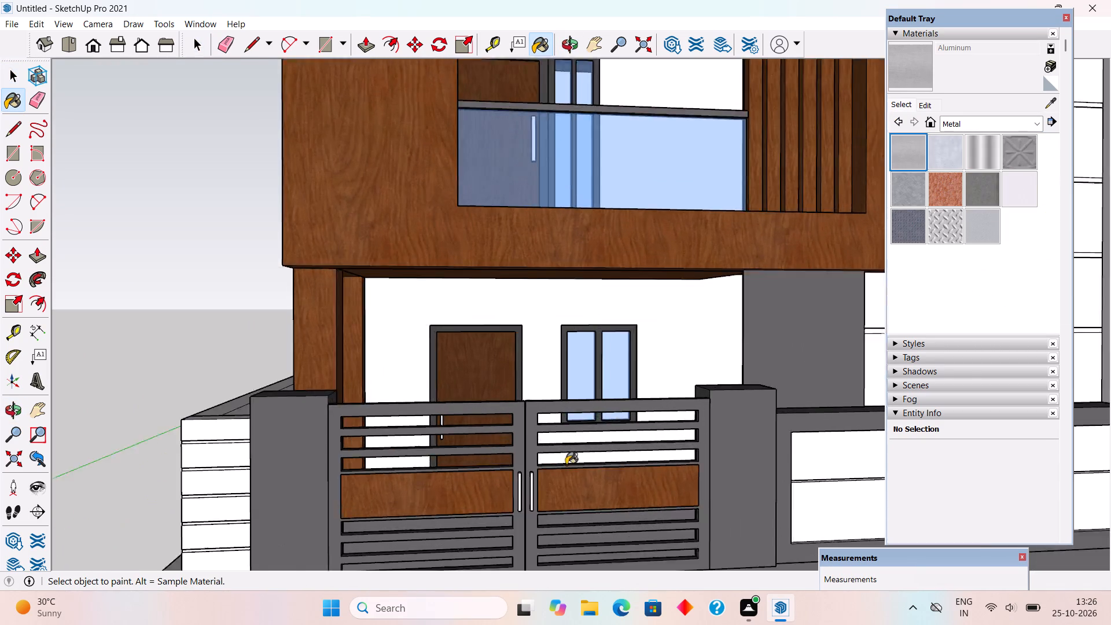
pyautogui.scroll(3, 566, 465)
pyautogui.click(525, 501)
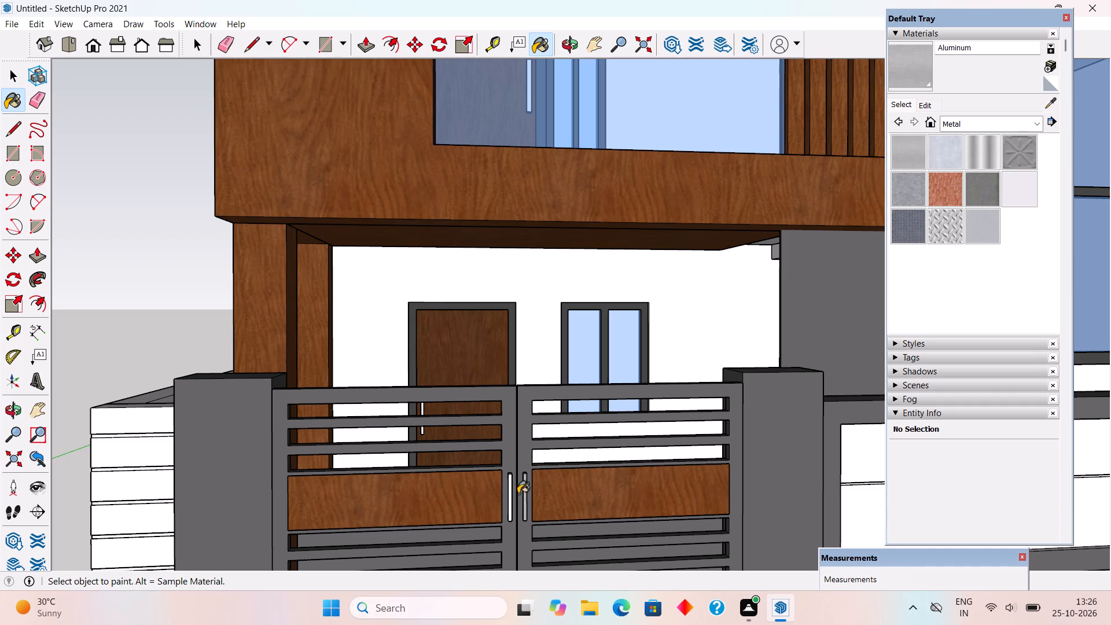
pyautogui.click(512, 497)
pyautogui.scroll(-4, 510, 376)
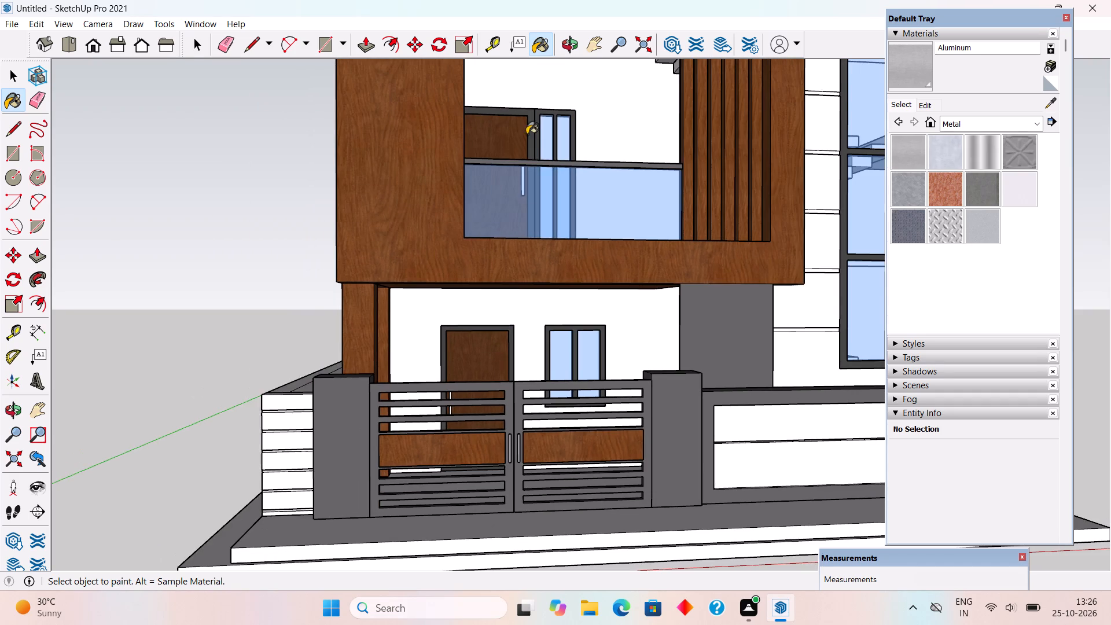
# Paint the handles of the balcony door and the ground-floor door with Aluminum.
pyautogui.moveTo(525, 137); pyautogui.dragTo(522, 233, button='middle')
pyautogui.scroll(4, 518, 199)
pyautogui.click(521, 168)
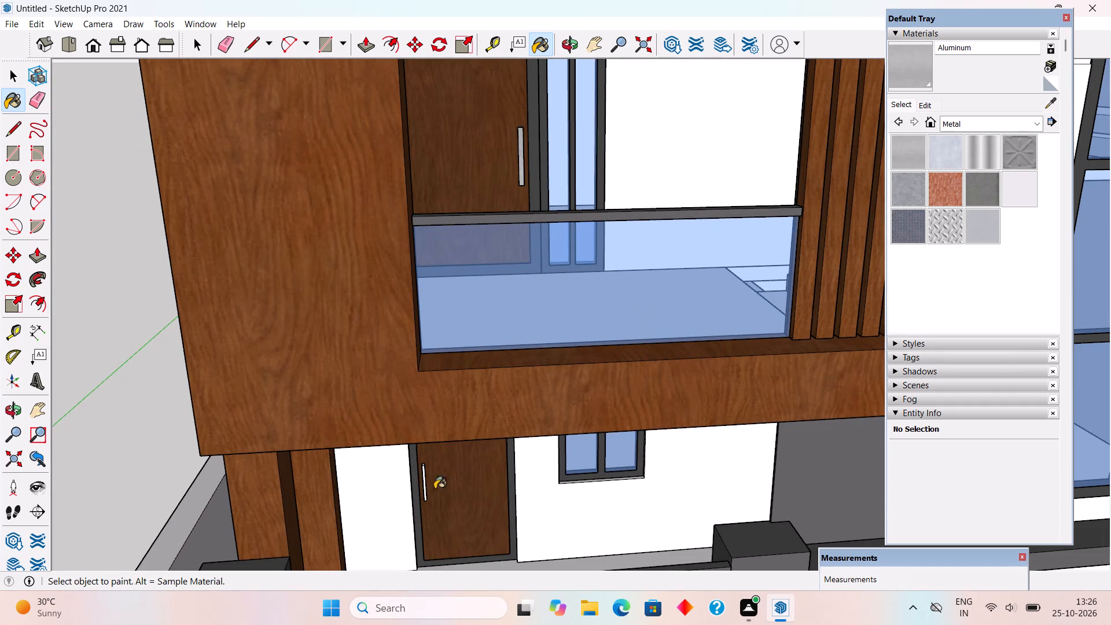
pyautogui.moveTo(433, 491); pyautogui.dragTo(427, 454, button='middle')
pyautogui.click(421, 484)
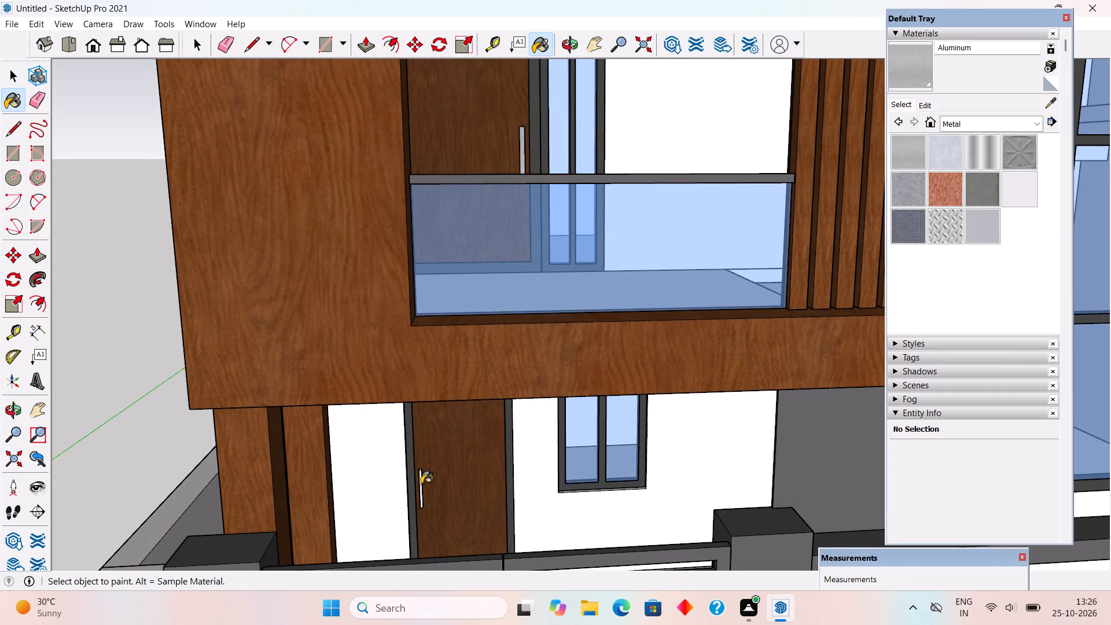
pyautogui.scroll(6, 421, 484)
pyautogui.click(421, 484)
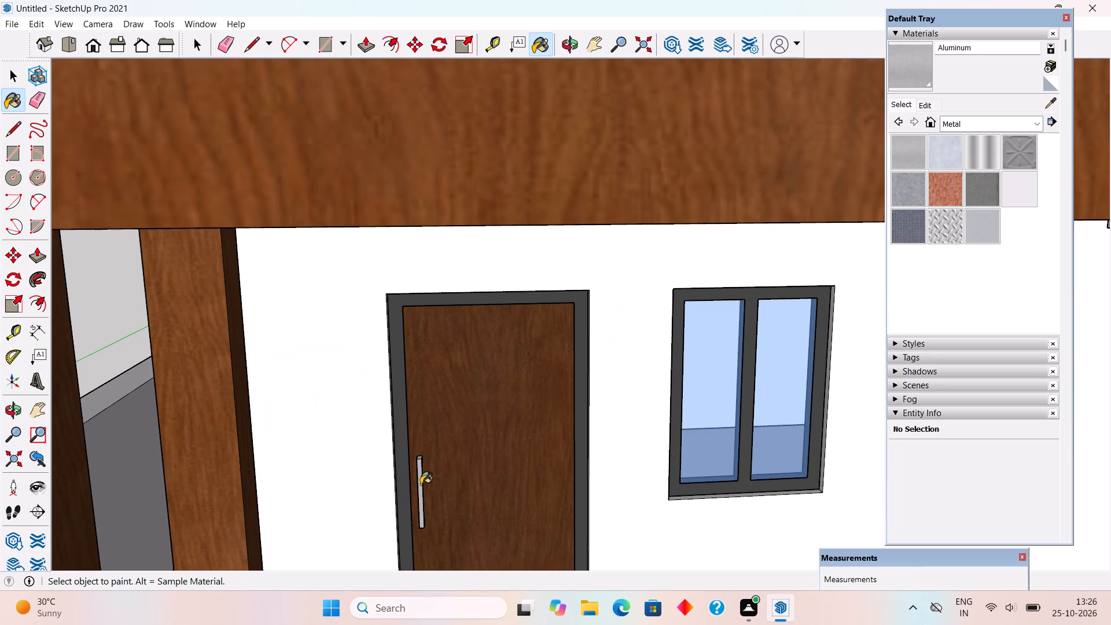
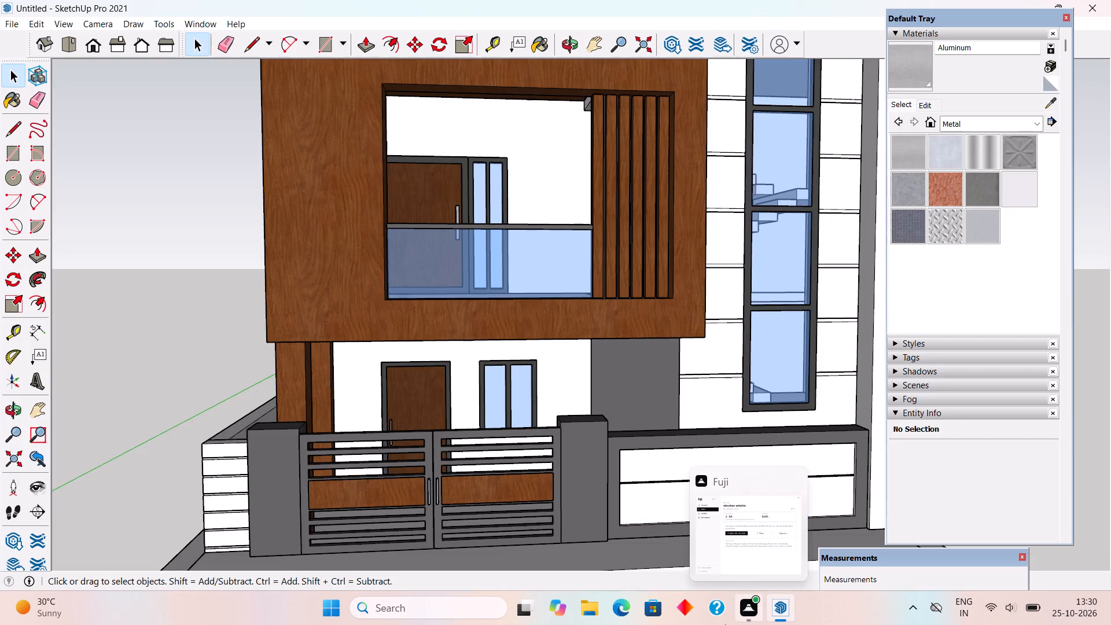
# Place guides 9" inside the roof's balcony-side edge and its rear edge.
pyautogui.scroll(-6, 489, 388)
pyautogui.moveTo(478, 377); pyautogui.dragTo(520, 410, button='middle')
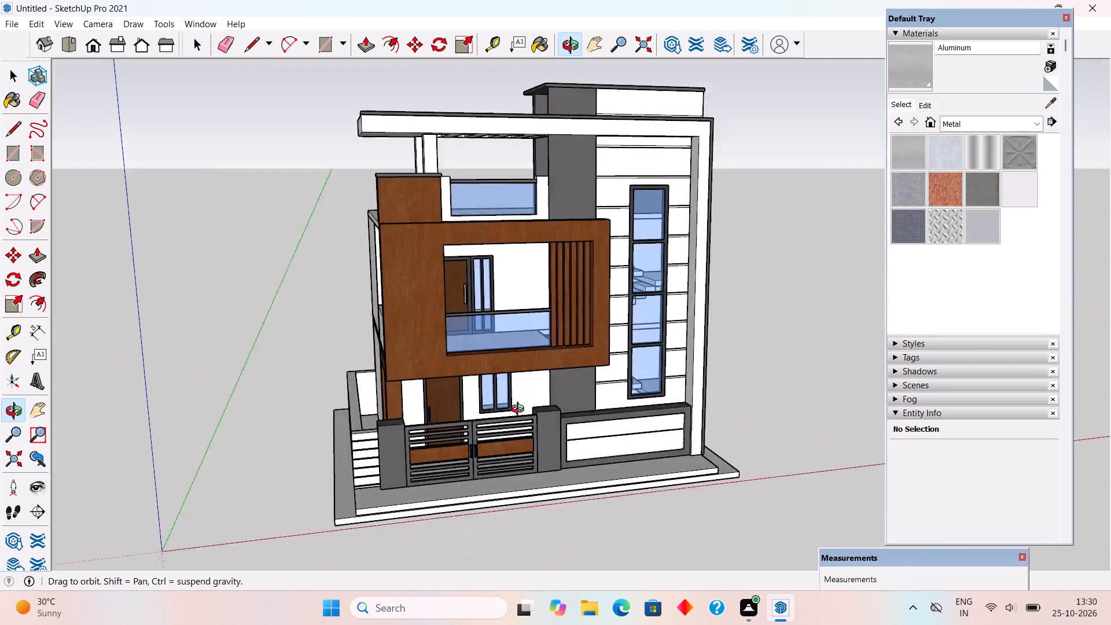
pyautogui.moveTo(520, 410); pyautogui.dragTo(439, 450, button='middle')
pyautogui.scroll(-3, 434, 456)
pyautogui.moveTo(421, 297); pyautogui.dragTo(828, 326, button='middle')
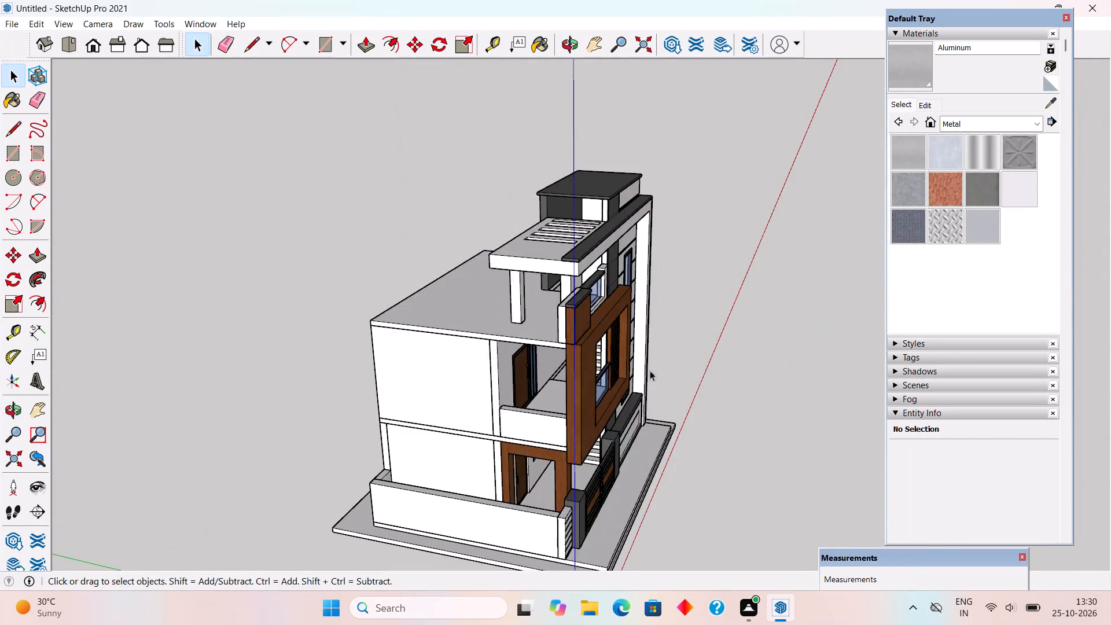
pyautogui.moveTo(475, 315); pyautogui.dragTo(735, 493, button='middle')
pyautogui.scroll(3, 561, 309)
pyautogui.moveTo(580, 278); pyautogui.dragTo(561, 215, button='middle')
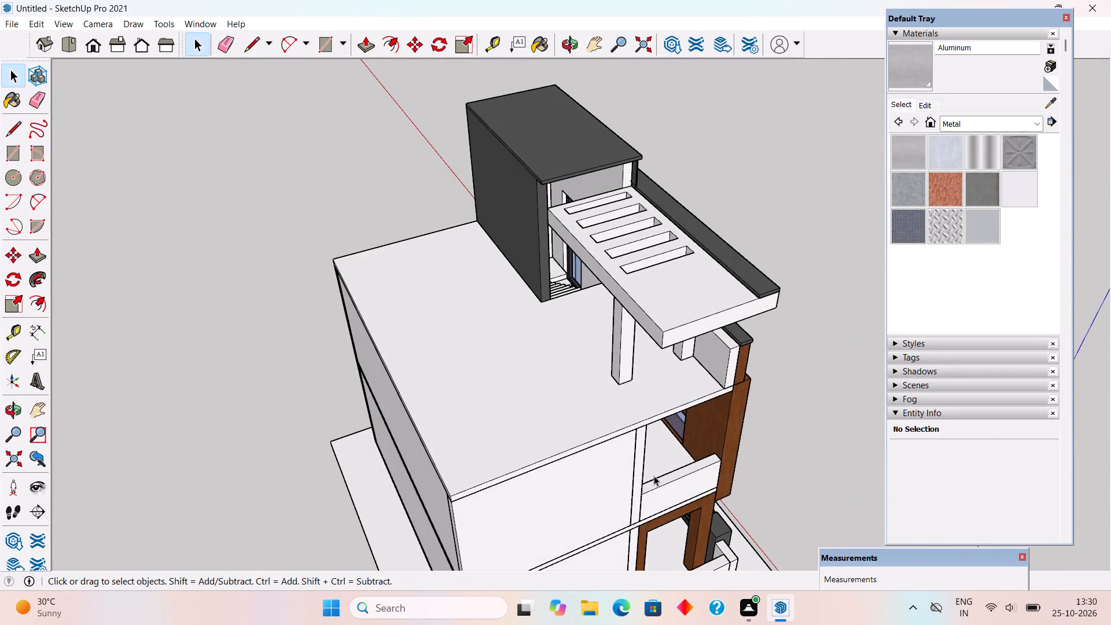
pyautogui.scroll(4, 654, 476)
pyautogui.moveTo(646, 433); pyautogui.dragTo(588, 461, button='middle')
pyautogui.press('t')
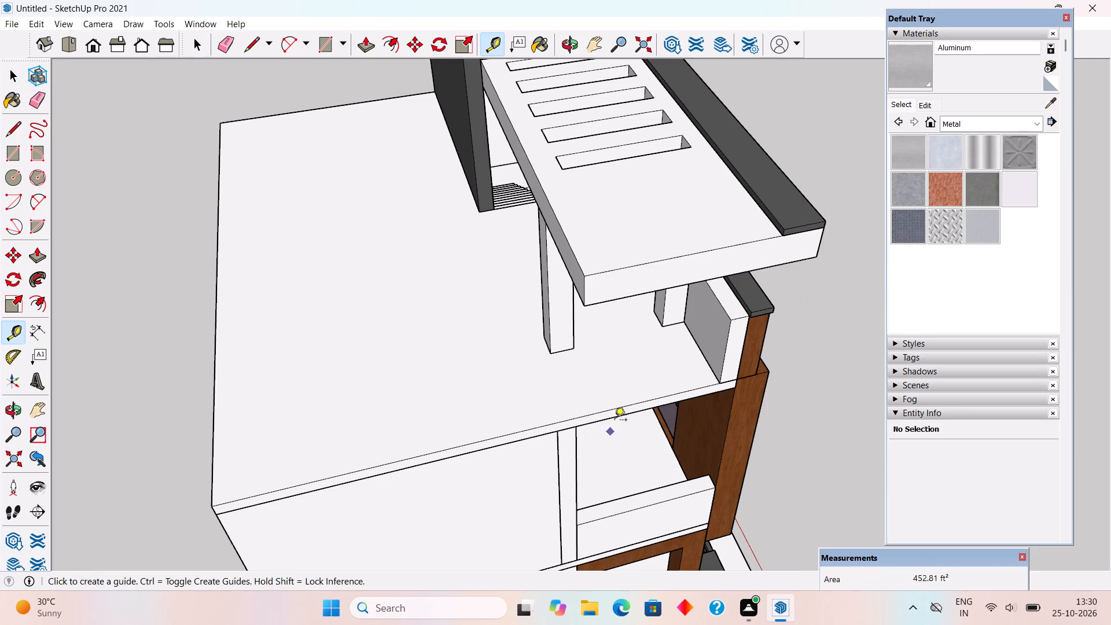
pyautogui.click(621, 406)
pyautogui.press('9')
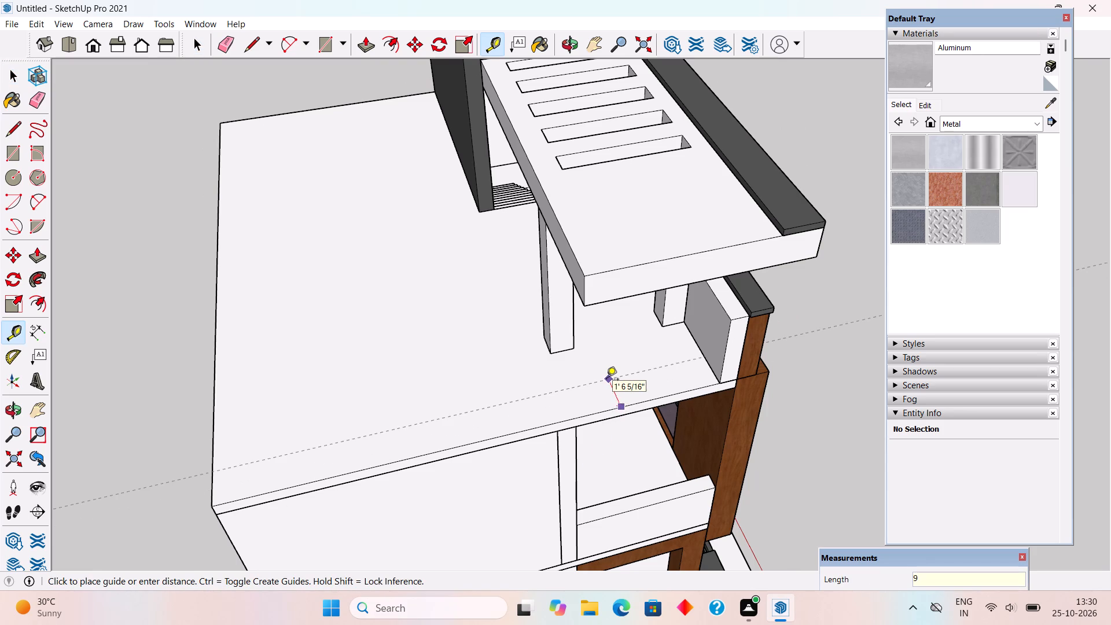
pyautogui.hotkey('shift', '"')
pyautogui.press('Return')
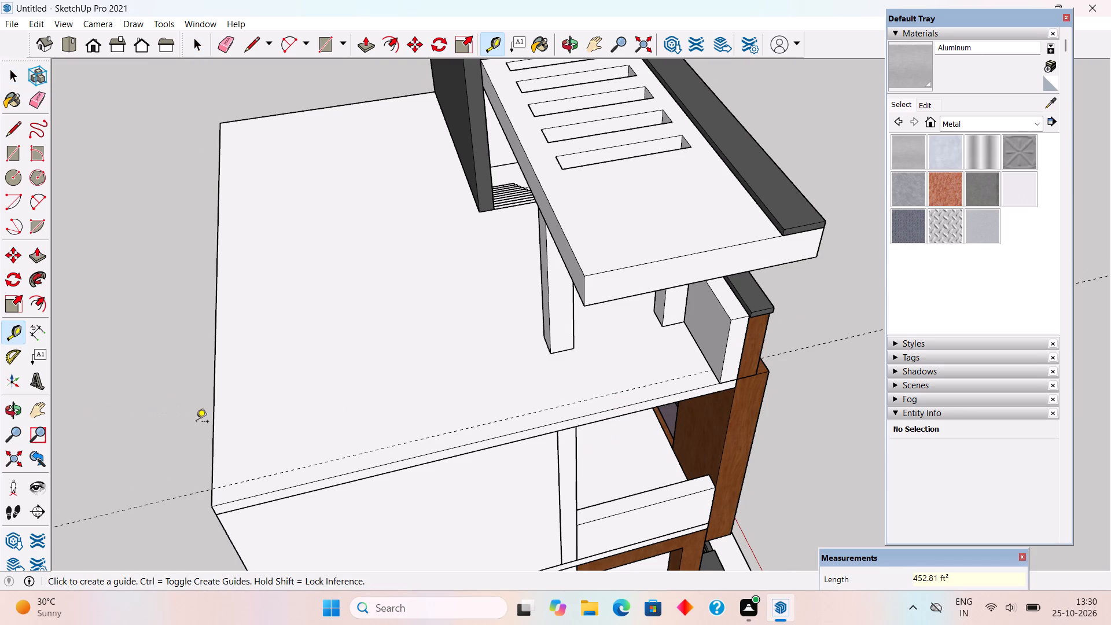
pyautogui.click(213, 443)
pyautogui.write('9"')
pyautogui.press('Return')
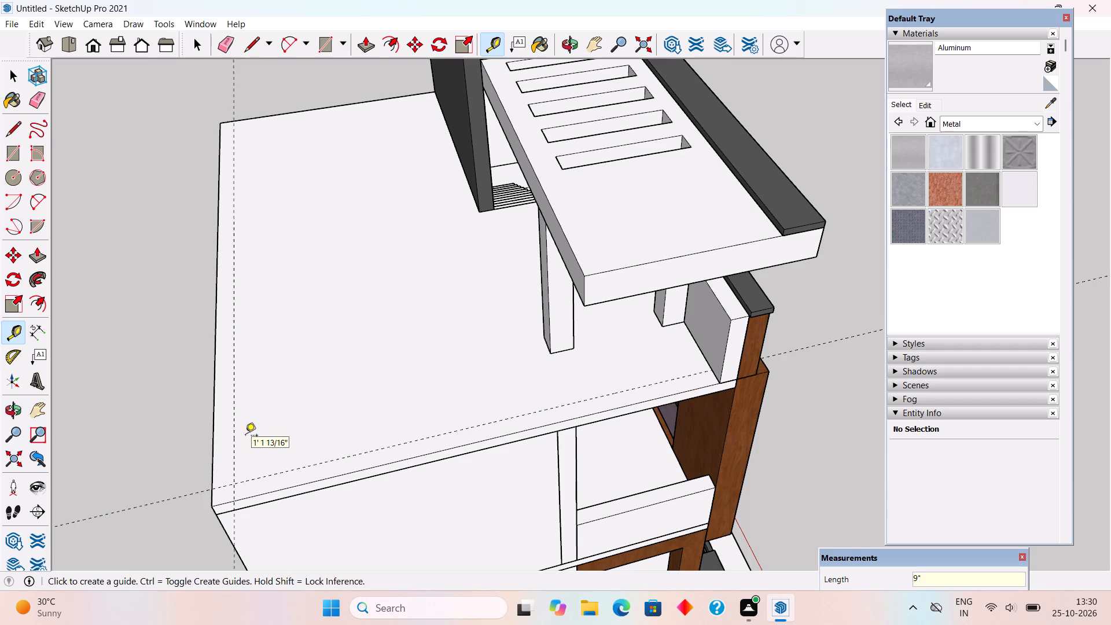
# Draw a 9" wide strip along the roof's balcony-side edge and raise it level with the adjoining front parapet's top.
pyautogui.press('r')
pyautogui.click(209, 491)
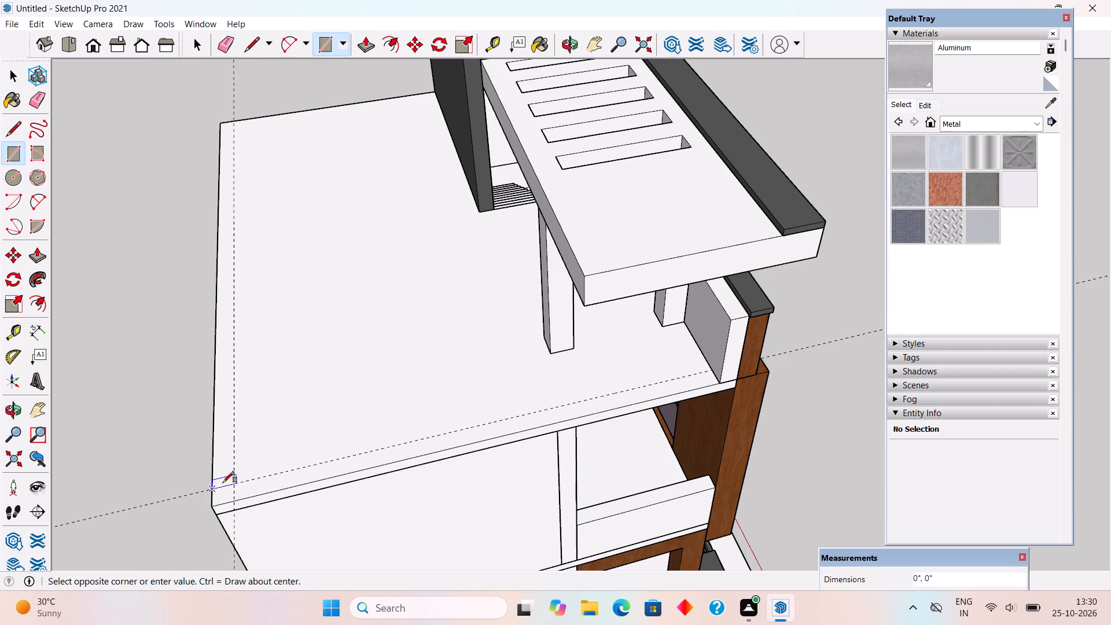
pyautogui.click(716, 380)
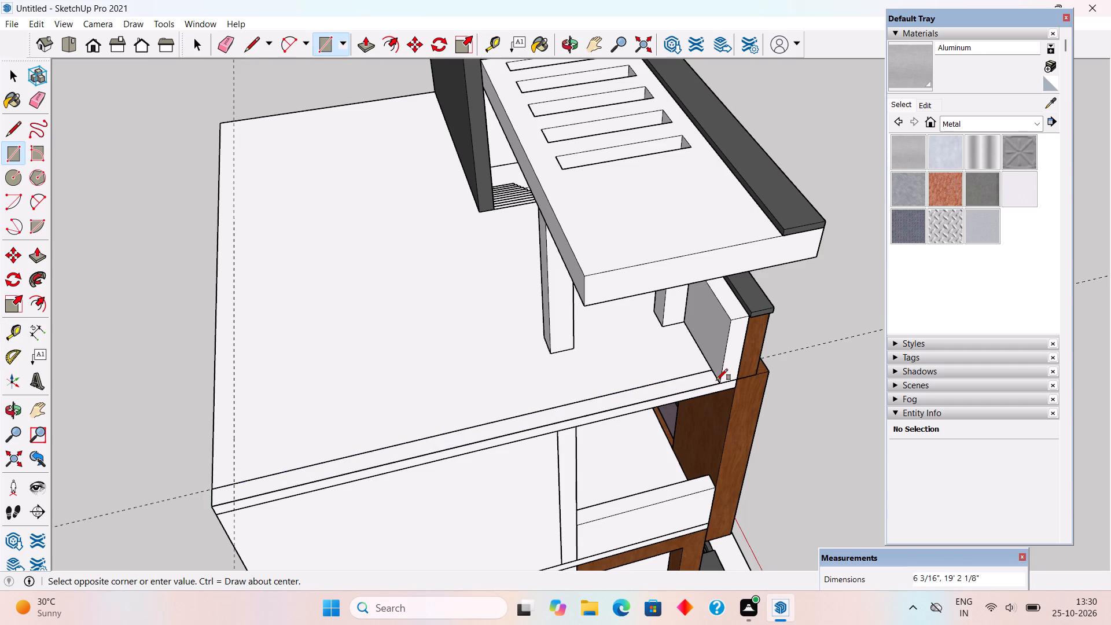
pyautogui.press('p')
pyautogui.click(706, 383)
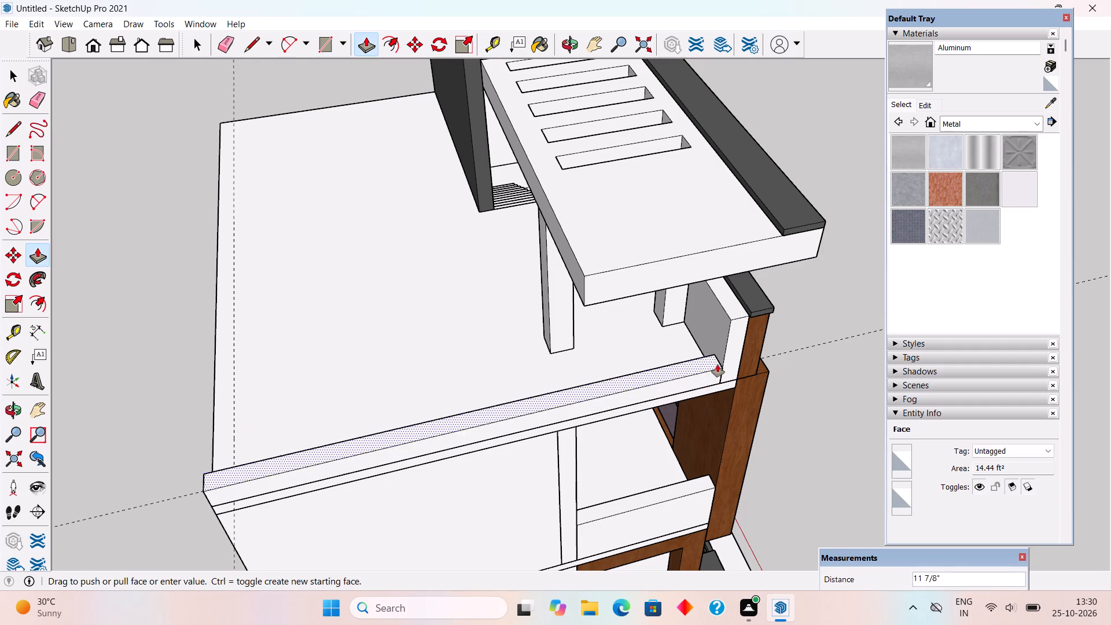
pyautogui.click(738, 322)
# Make the new side parapet wall a group.
pyautogui.press('space')
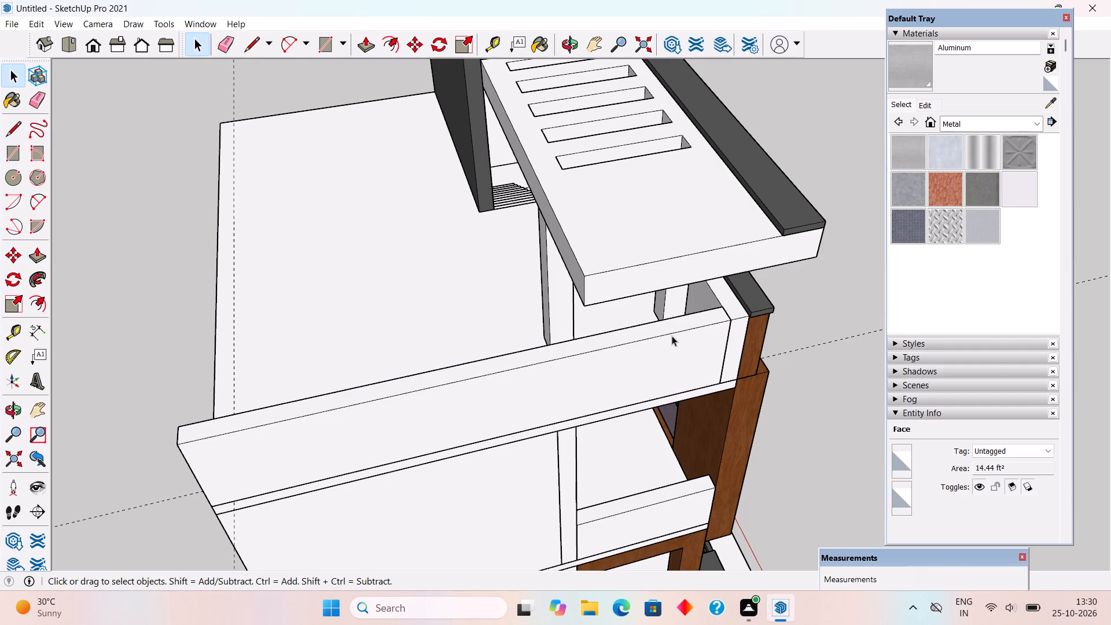
pyautogui.tripleClick(672, 336)
pyautogui.rightClick(672, 336)
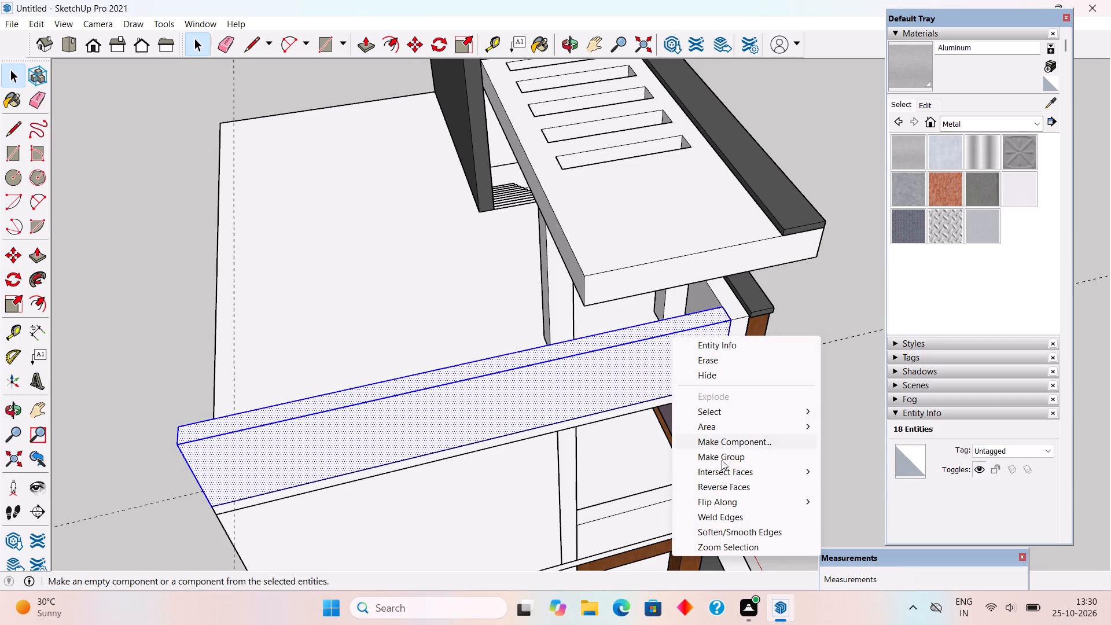
pyautogui.click(723, 452)
# Draw a 26' 3" by 9" strip along the roof's rear edge and pull it up 3' 6" to the side parapet's top.
pyautogui.scroll(-10, 716, 452)
pyautogui.moveTo(465, 405); pyautogui.dragTo(736, 381, button='middle')
pyautogui.scroll(-4, 735, 381)
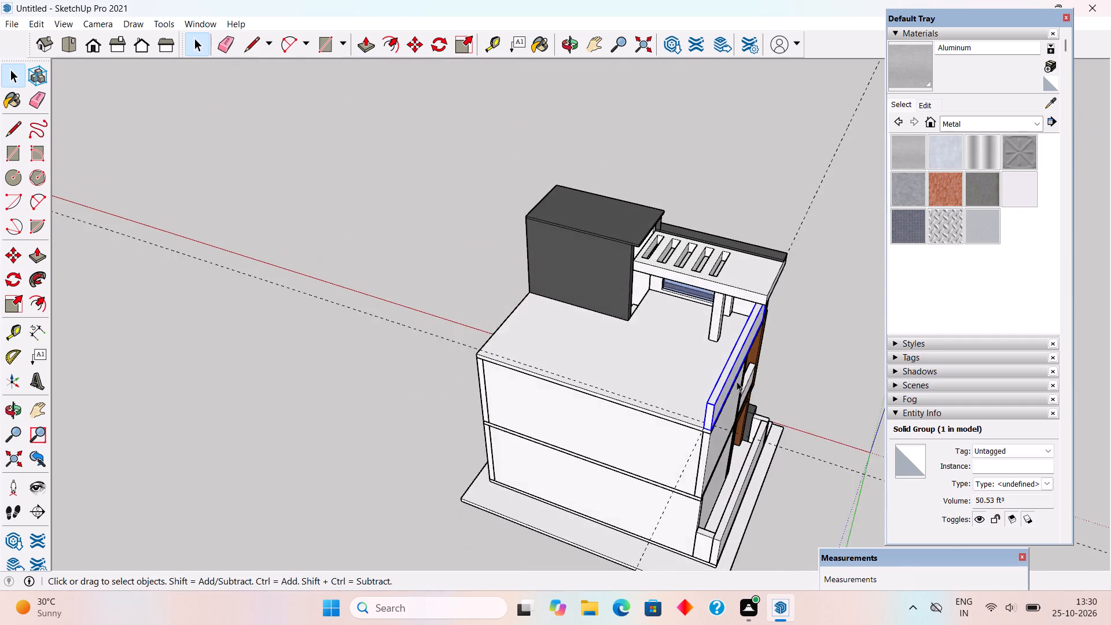
pyautogui.moveTo(660, 377); pyautogui.dragTo(780, 474, button='middle')
pyautogui.scroll(5, 793, 469)
pyautogui.scroll(3, 696, 492)
pyautogui.moveTo(686, 491); pyautogui.dragTo(727, 533, button='middle')
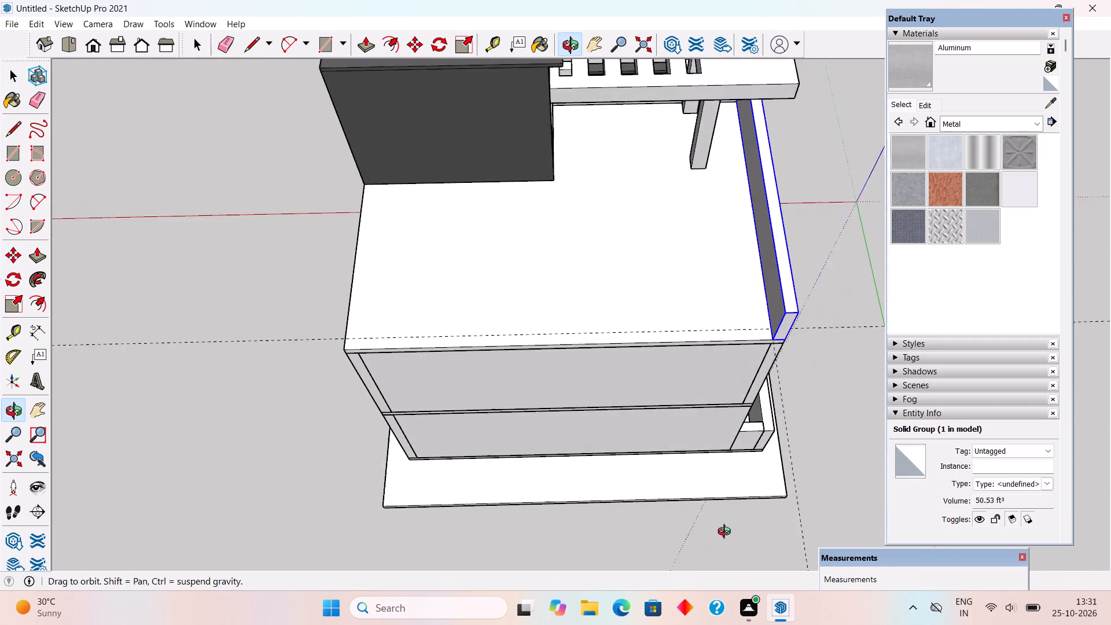
pyautogui.moveTo(727, 533); pyautogui.dragTo(734, 536, button='middle')
pyautogui.scroll(4, 808, 507)
pyautogui.press('r')
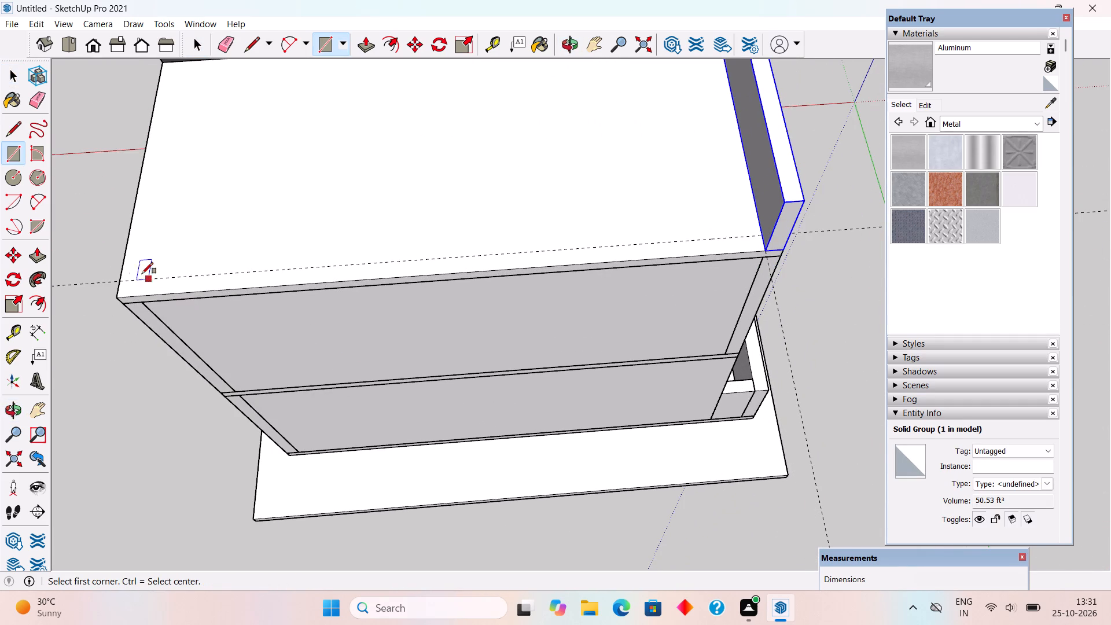
pyautogui.click(117, 284)
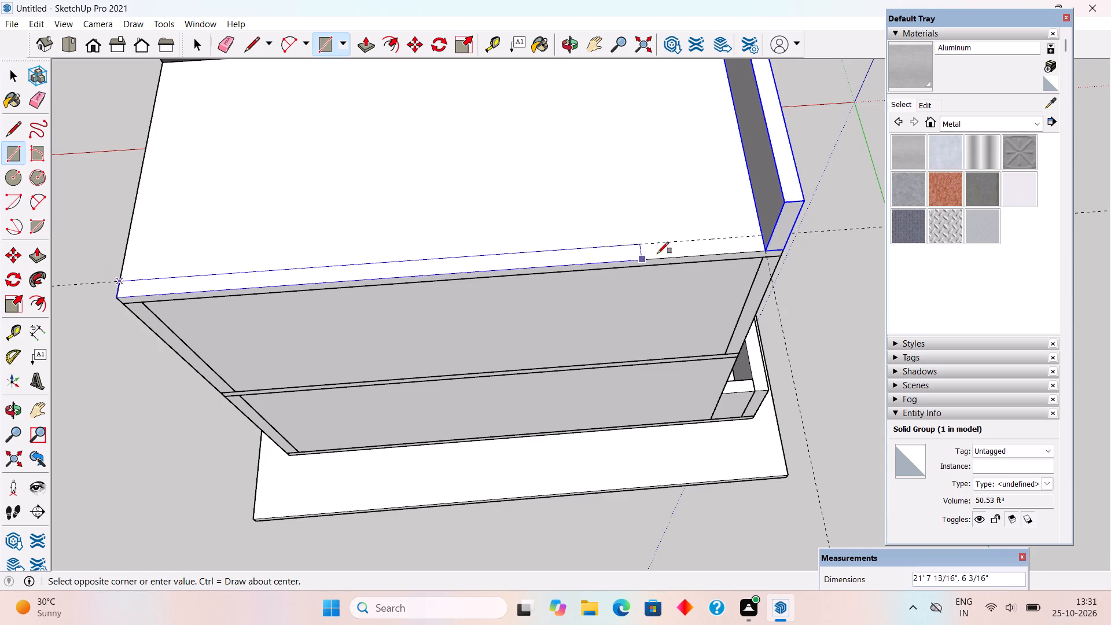
pyautogui.click(768, 253)
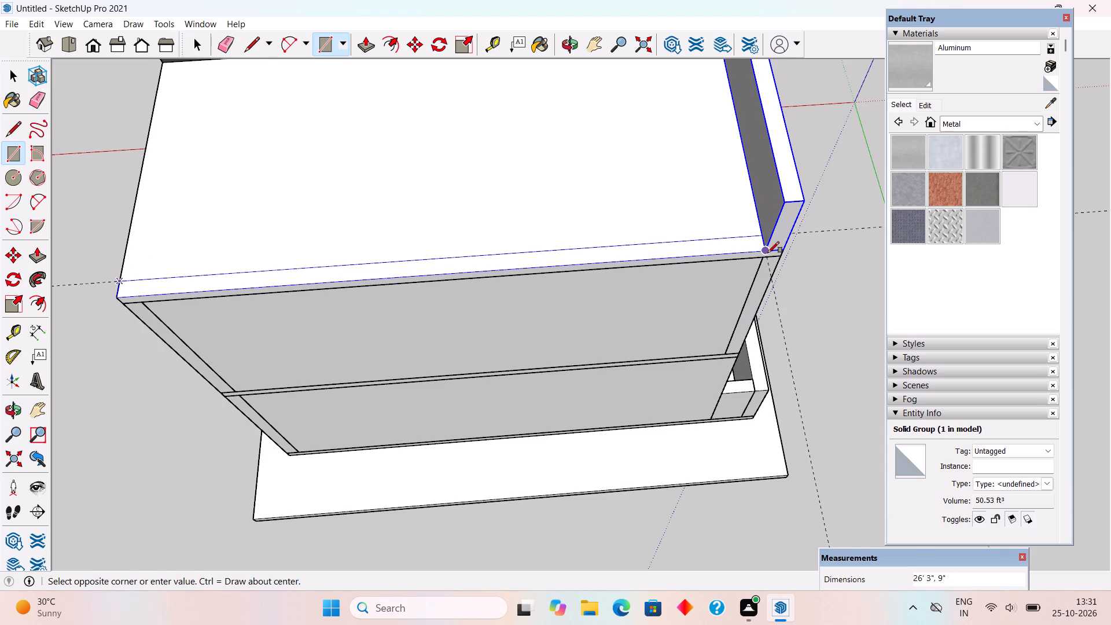
pyautogui.press('p')
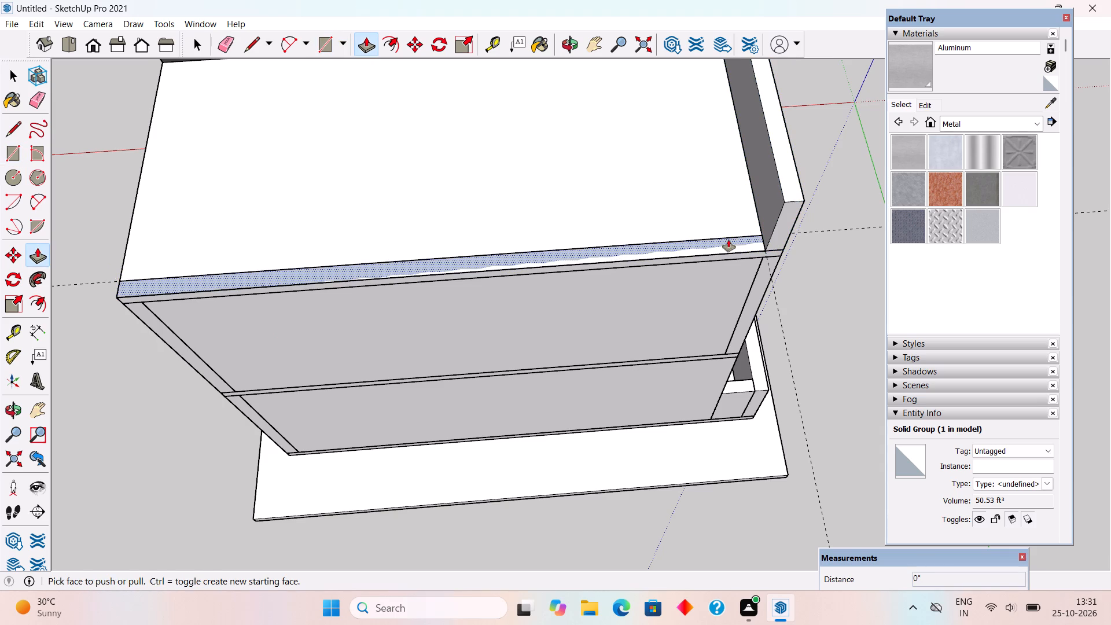
pyautogui.click(734, 247)
pyautogui.click(796, 204)
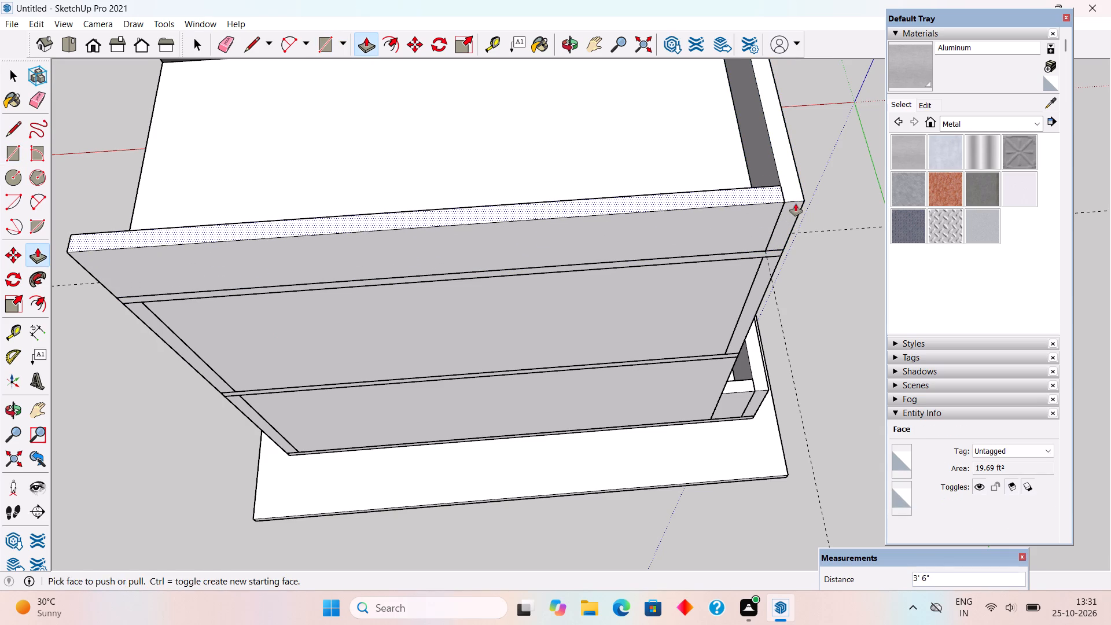
# Make the new rear parapet wall a group.
pyautogui.press('space')
pyautogui.click(740, 222)
pyautogui.tripleClick(740, 222)
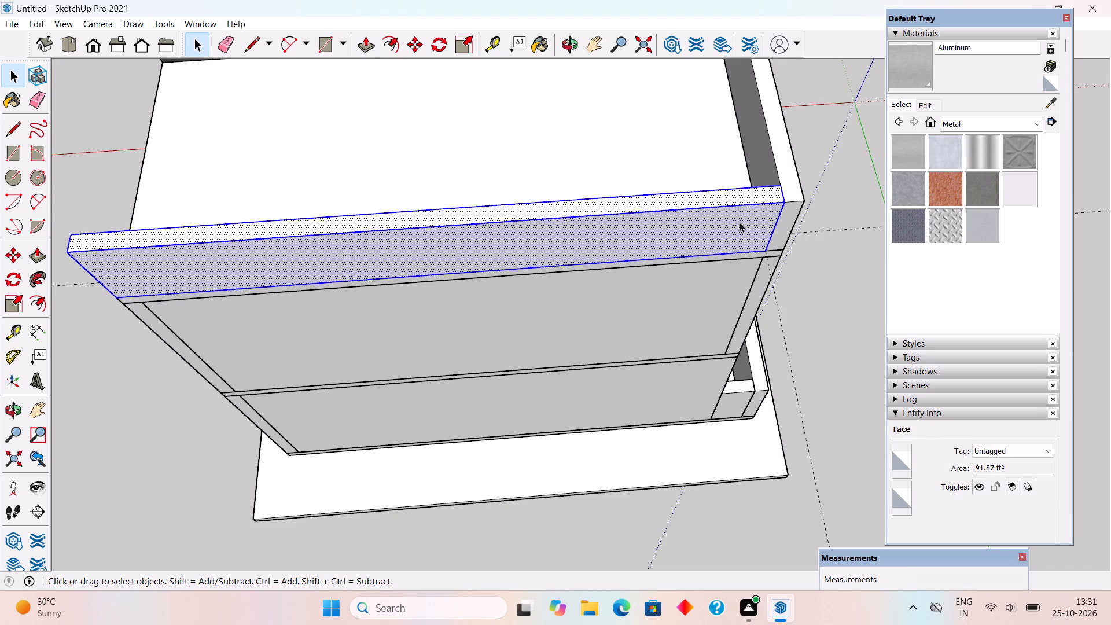
pyautogui.rightClick(740, 222)
pyautogui.click(796, 346)
# Place a guide 9" inside the remaining open roof edge, between the stair room and the rear parapet.
pyautogui.scroll(-5, 788, 329)
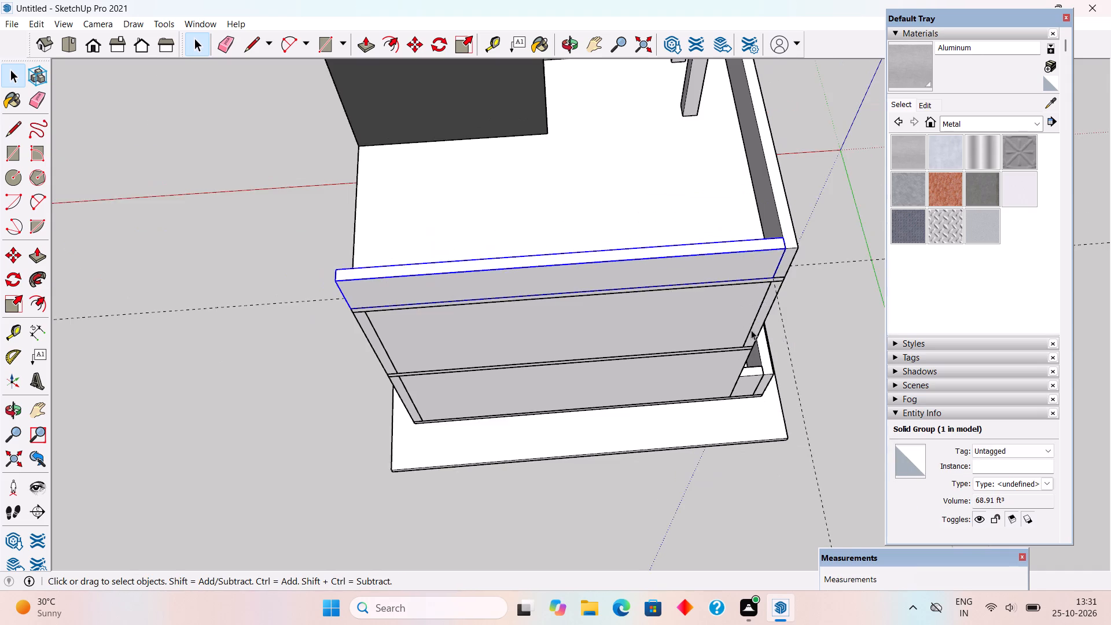
pyautogui.scroll(-2, 751, 330)
pyautogui.moveTo(499, 333); pyautogui.dragTo(926, 332, button='middle')
pyautogui.scroll(6, 656, 368)
pyautogui.moveTo(527, 411); pyautogui.dragTo(610, 423, button='middle')
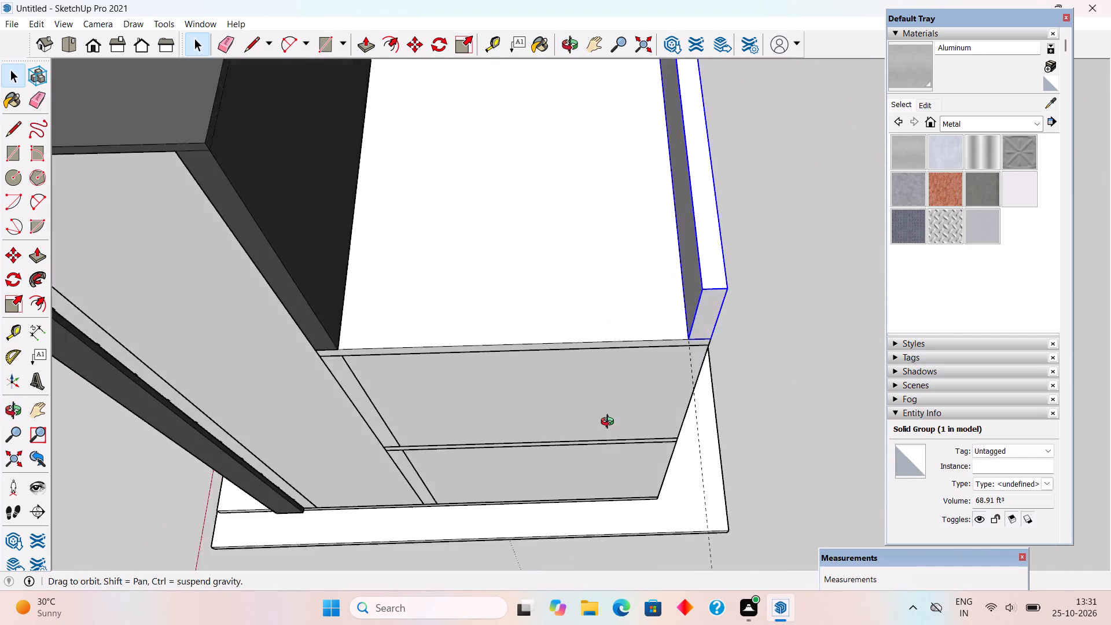
pyautogui.moveTo(610, 423); pyautogui.dragTo(614, 420, button='middle')
pyautogui.scroll(4, 671, 392)
pyautogui.scroll(-2, 681, 392)
pyautogui.press('t')
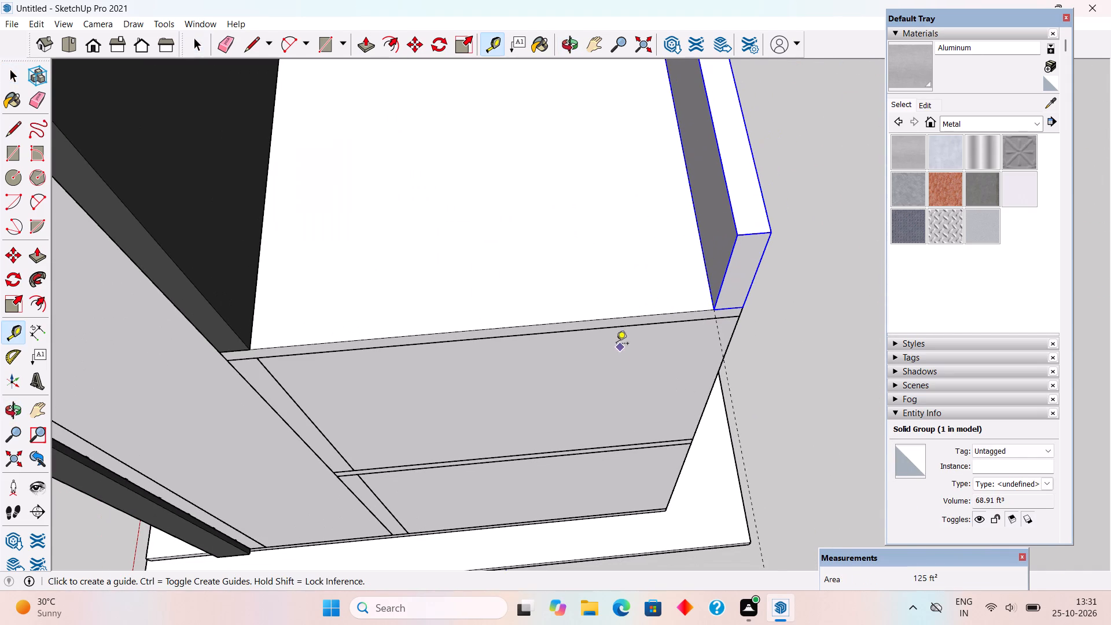
pyautogui.click(616, 319)
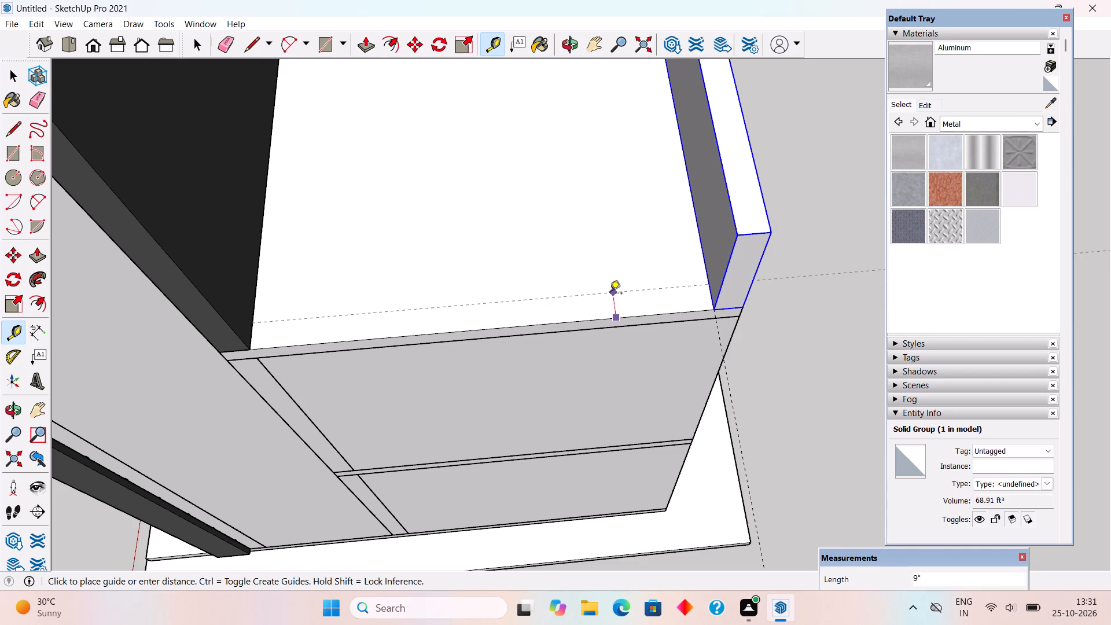
pyautogui.press('9')
pyautogui.hotkey('shift', '"')
pyautogui.press('Return')
# Draw a 9" wide strip from the stair room to the rear parapet and raise it to that parapet's top.
pyautogui.press('r')
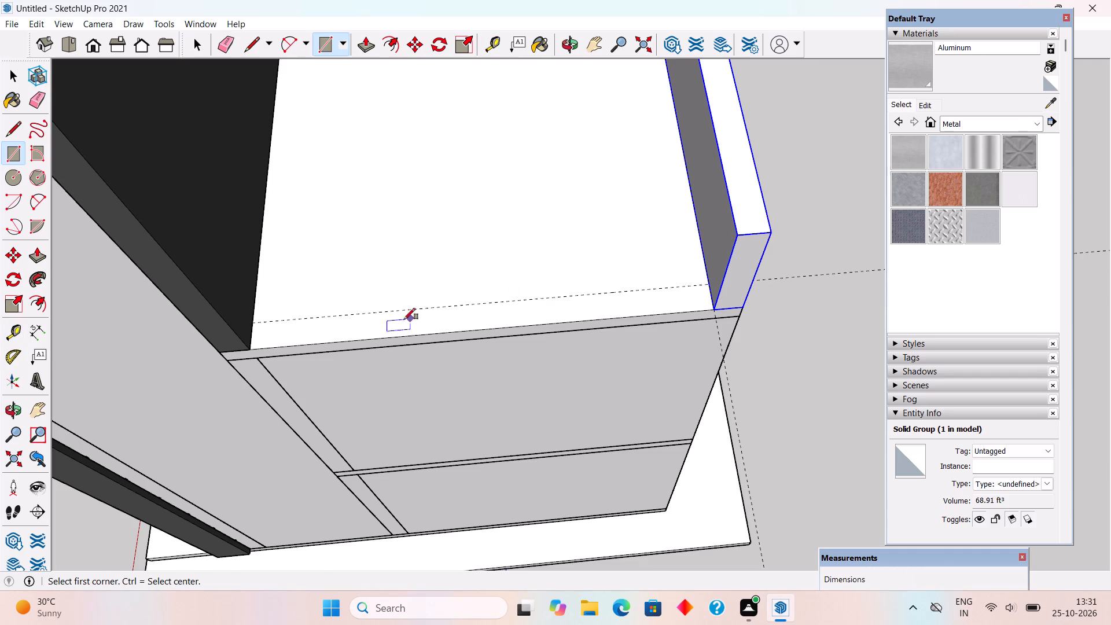
pyautogui.click(251, 322)
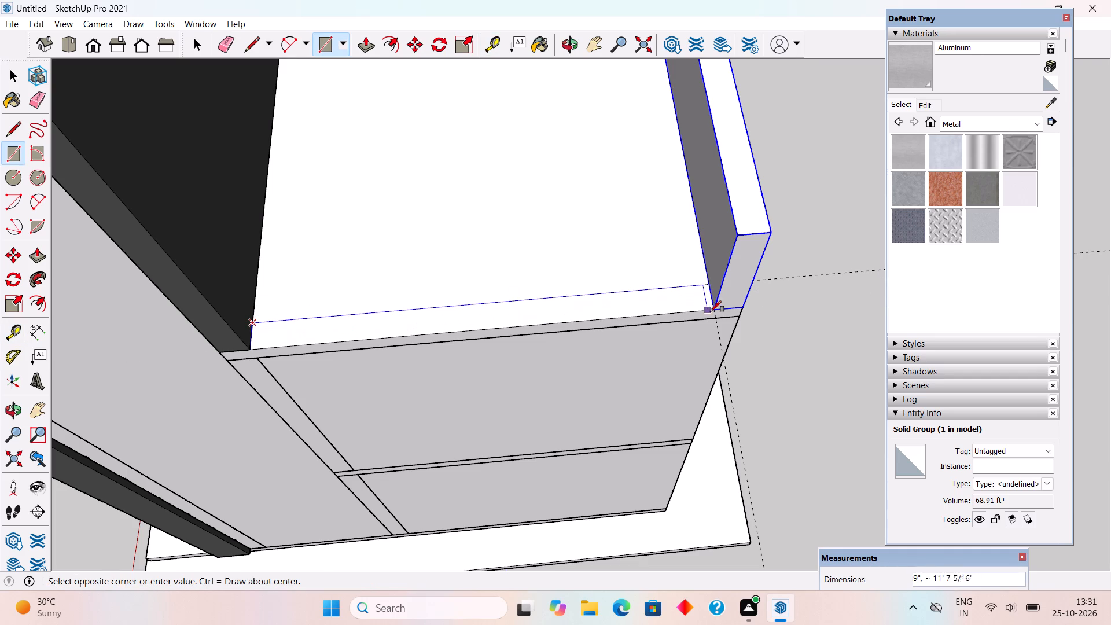
pyautogui.click(712, 312)
pyautogui.press('p')
pyautogui.click(712, 302)
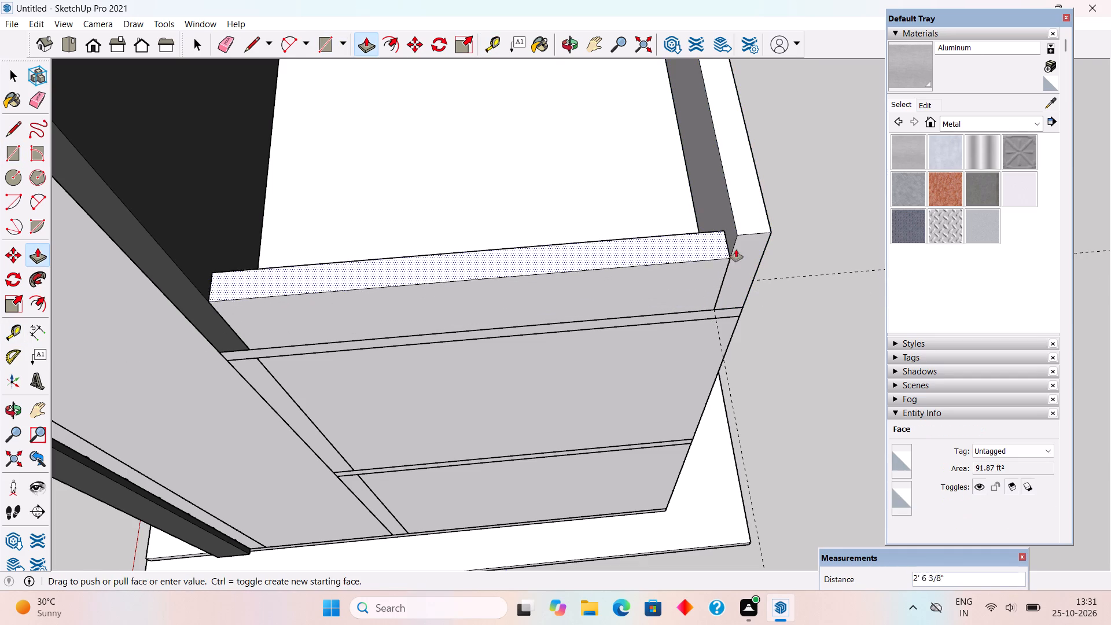
pyautogui.click(764, 236)
# Make the parapet wall beside the stair room a group.
pyautogui.press('space')
pyautogui.tripleClick(716, 267)
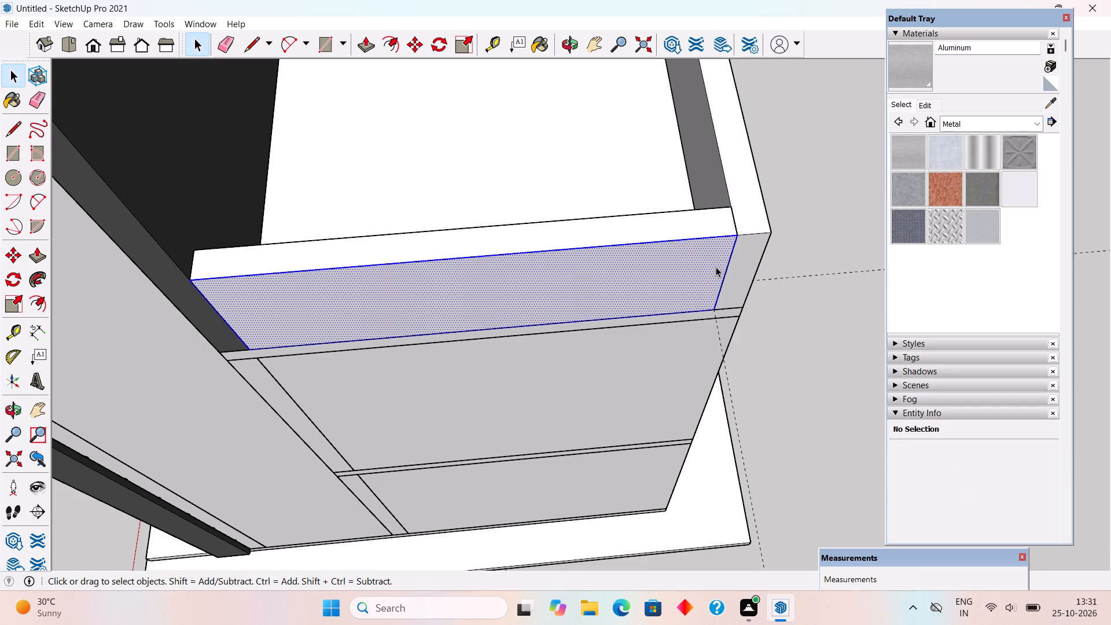
pyautogui.rightClick(716, 267)
pyautogui.click(750, 391)
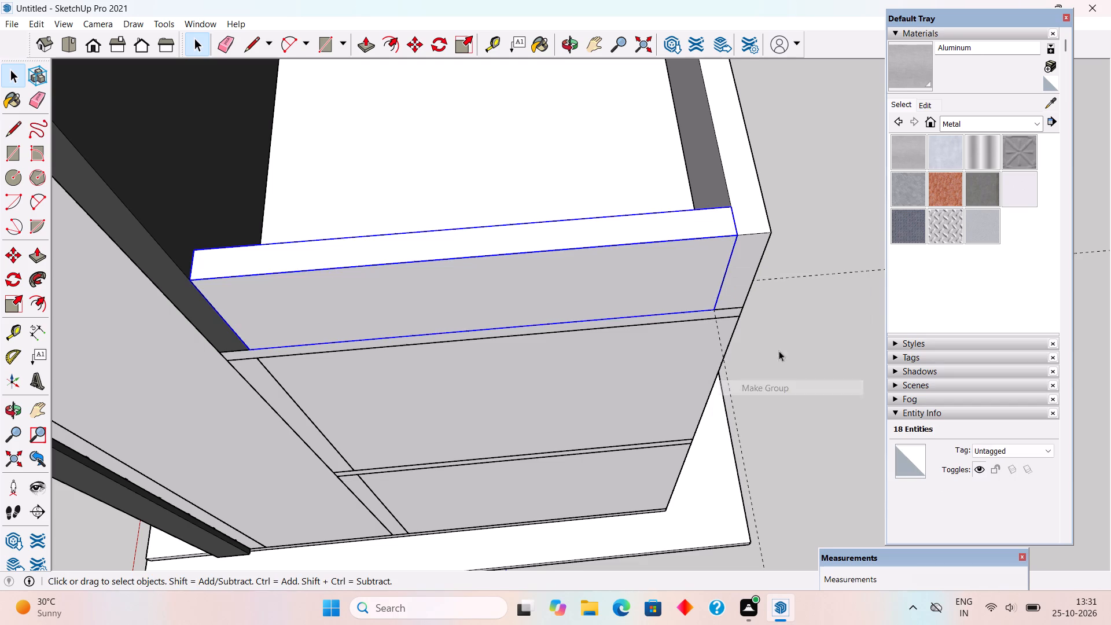
pyautogui.click(786, 339)
# Examine the completed roof parapet walls from the rear, the sides and the front of the house.
pyautogui.scroll(-10, 783, 339)
pyautogui.moveTo(766, 354); pyautogui.dragTo(478, 365, button='middle')
pyautogui.scroll(-3, 479, 365)
pyautogui.moveTo(675, 403); pyautogui.dragTo(664, 249, button='middle')
pyautogui.moveTo(658, 236); pyautogui.dragTo(242, 238, button='middle')
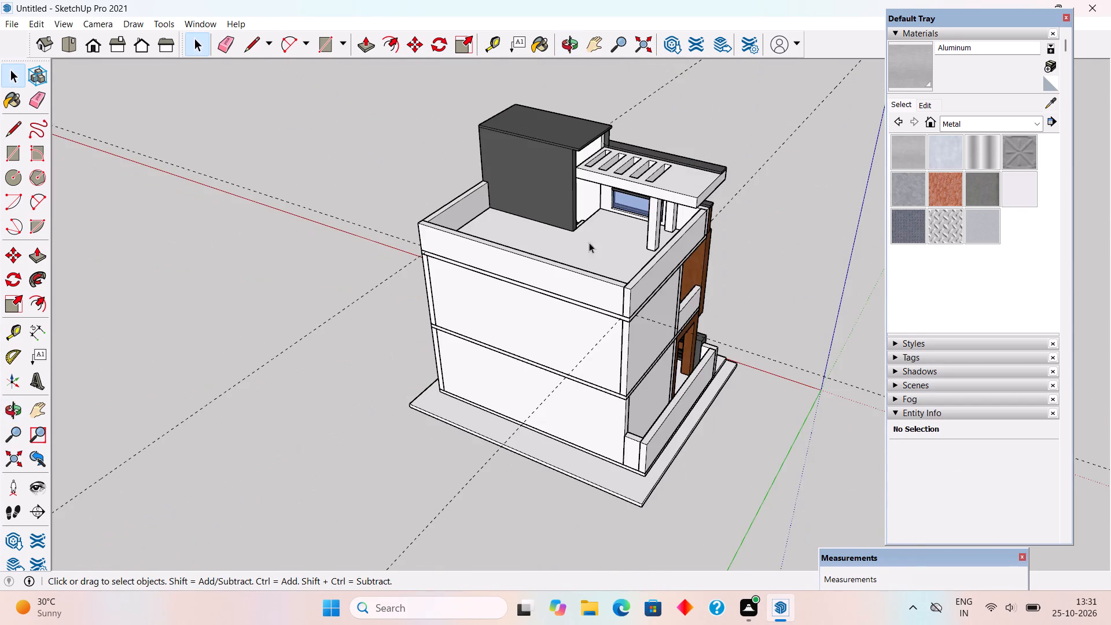
pyautogui.moveTo(459, 244); pyautogui.dragTo(215, 244, button='middle')
pyautogui.moveTo(319, 226); pyautogui.dragTo(564, 284, button='middle')
pyautogui.scroll(-2, 380, 230)
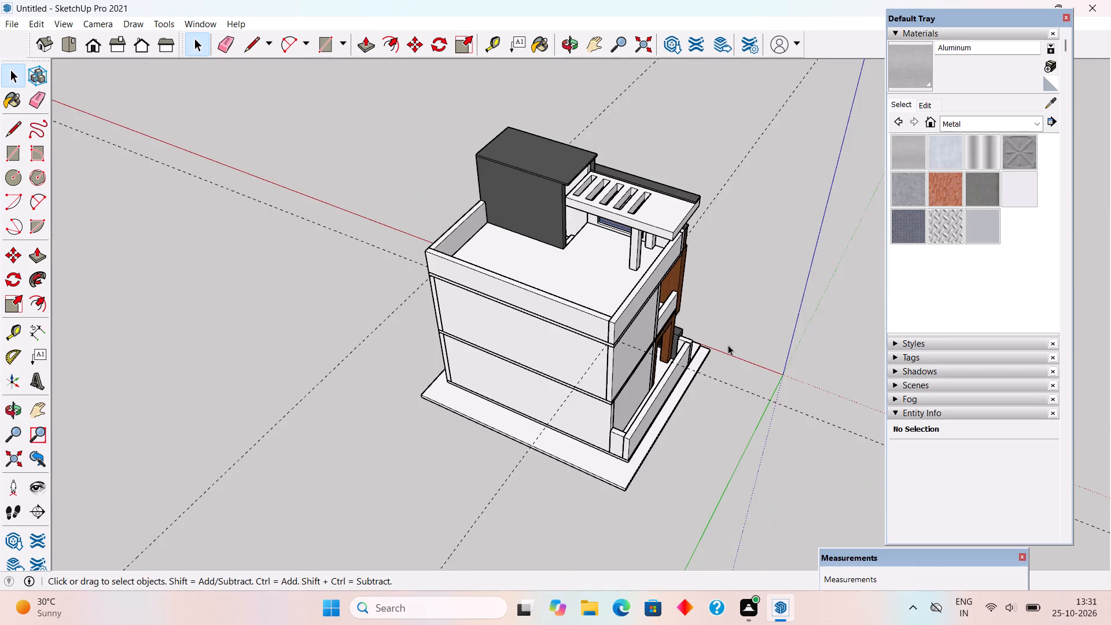
pyautogui.moveTo(728, 345); pyautogui.dragTo(912, 330, button='middle')
pyautogui.moveTo(397, 387); pyautogui.dragTo(935, 356, button='middle')
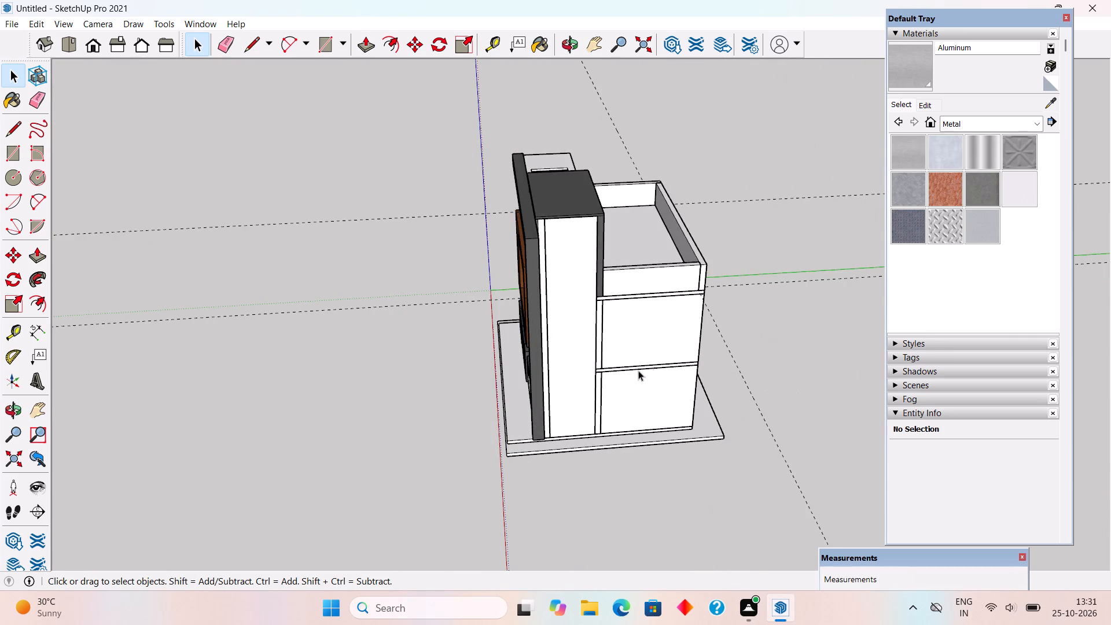
pyautogui.moveTo(653, 370); pyautogui.dragTo(913, 347, button='middle')
pyautogui.moveTo(743, 347); pyautogui.dragTo(961, 325, button='middle')
pyautogui.scroll(2, 492, 397)
pyautogui.moveTo(645, 446); pyautogui.dragTo(581, 445, button='middle')
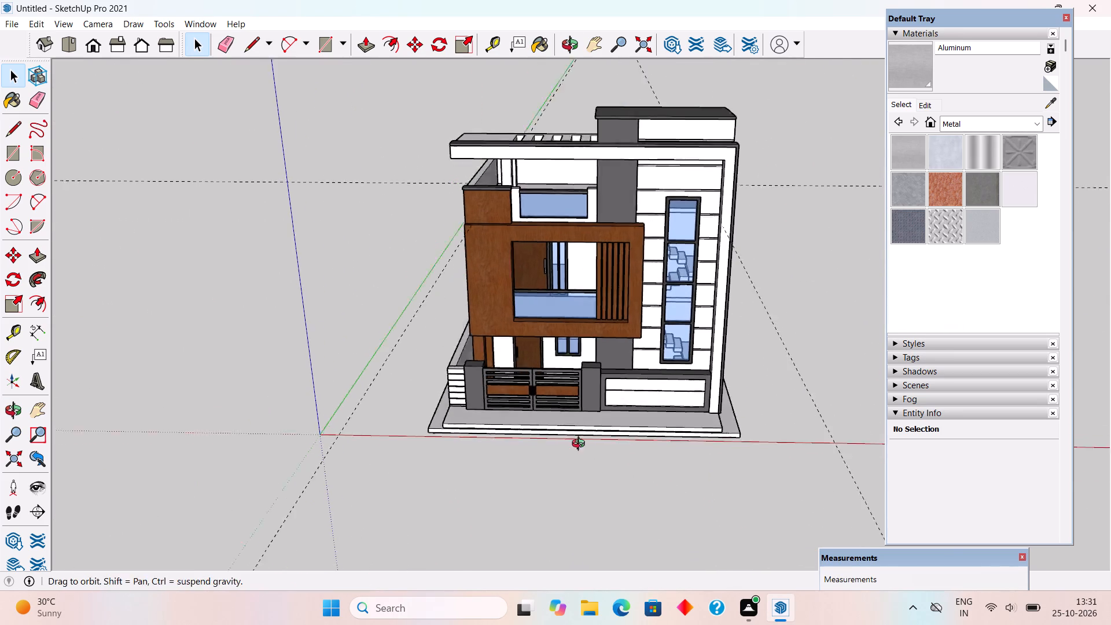
# Open the stair room group and paint its dark rear wall face white with Color M00 from the Colors collection.
pyautogui.moveTo(581, 445); pyautogui.dragTo(264, 480, button='middle')
pyautogui.moveTo(630, 471); pyautogui.dragTo(199, 472, button='middle')
pyautogui.tripleClick(528, 163)
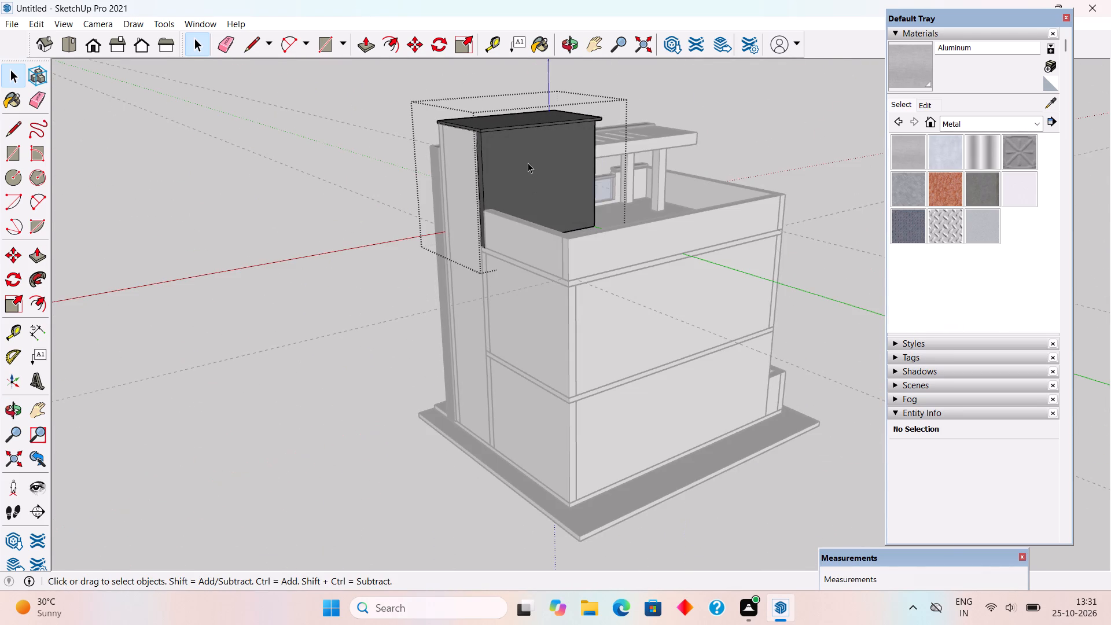
pyautogui.click(528, 163)
pyautogui.click(528, 163)
pyautogui.scroll(4, 528, 163)
pyautogui.click(528, 163)
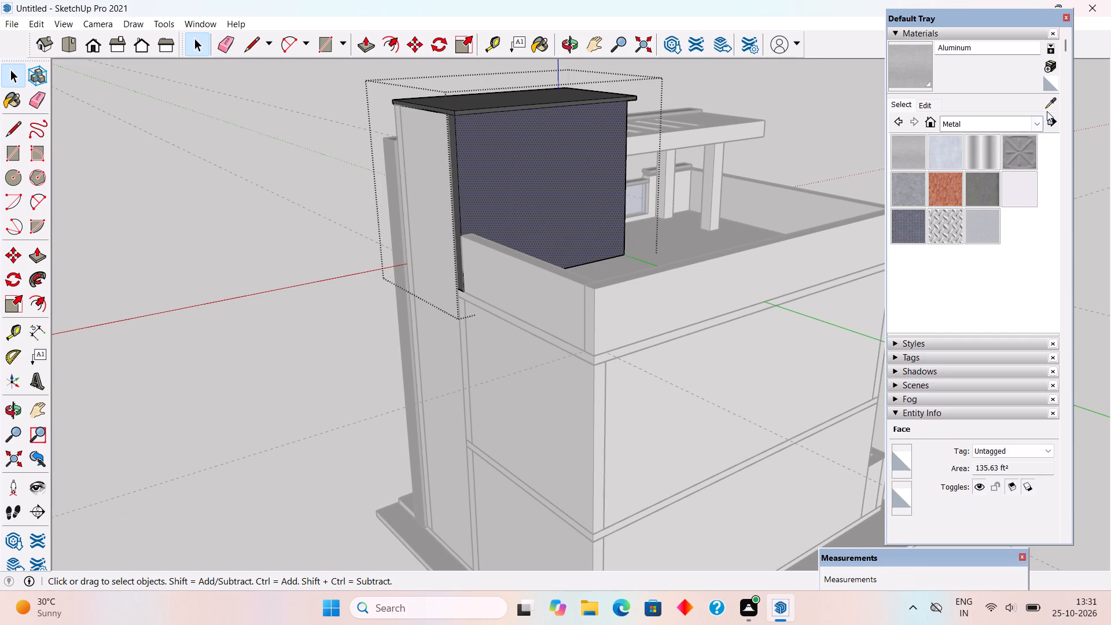
pyautogui.click(947, 123)
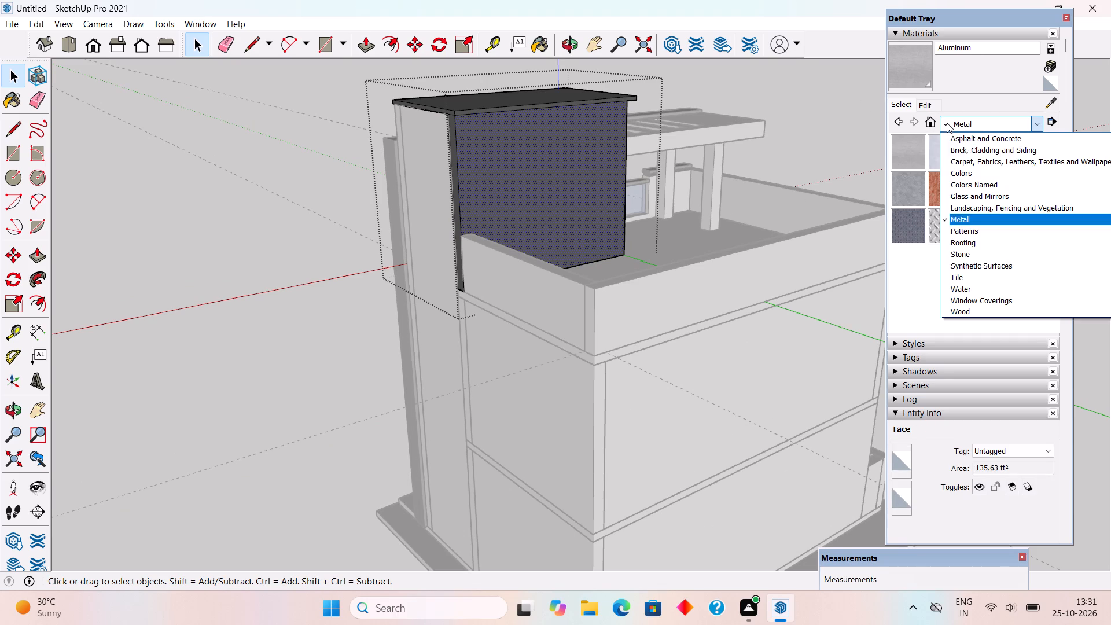
pyautogui.click(965, 175)
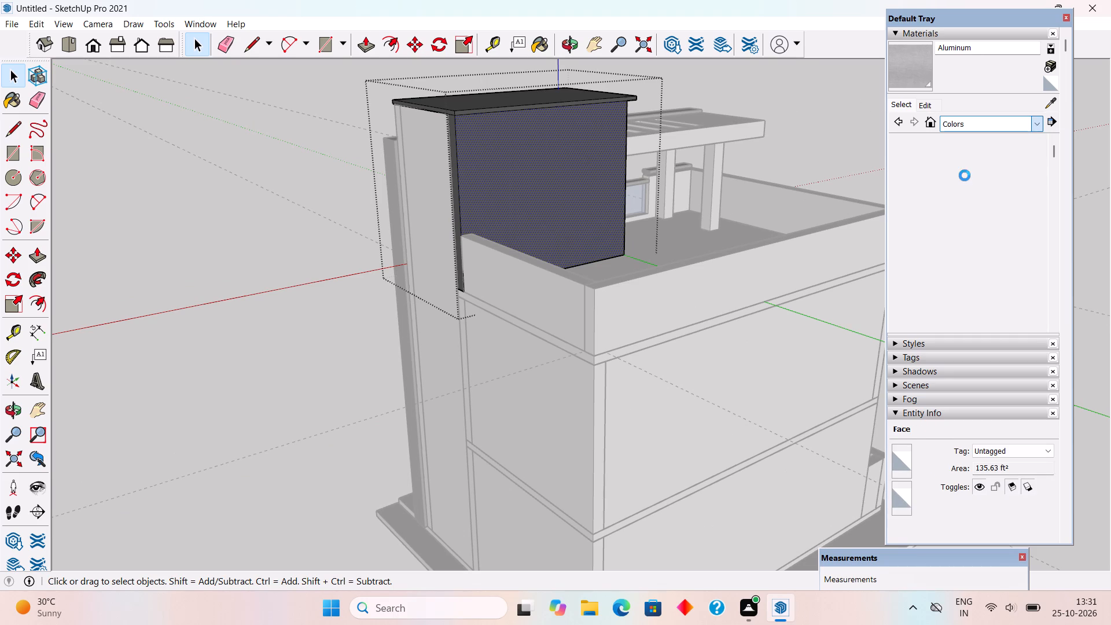
pyautogui.scroll(-11, 965, 175)
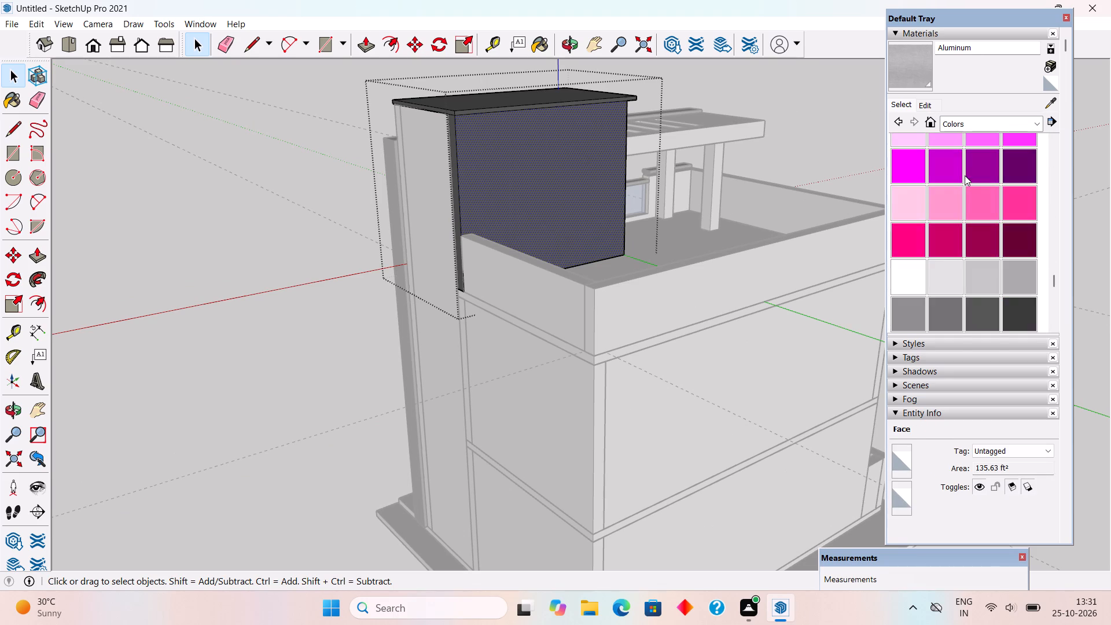
pyautogui.scroll(-1, 965, 175)
pyautogui.click(914, 207)
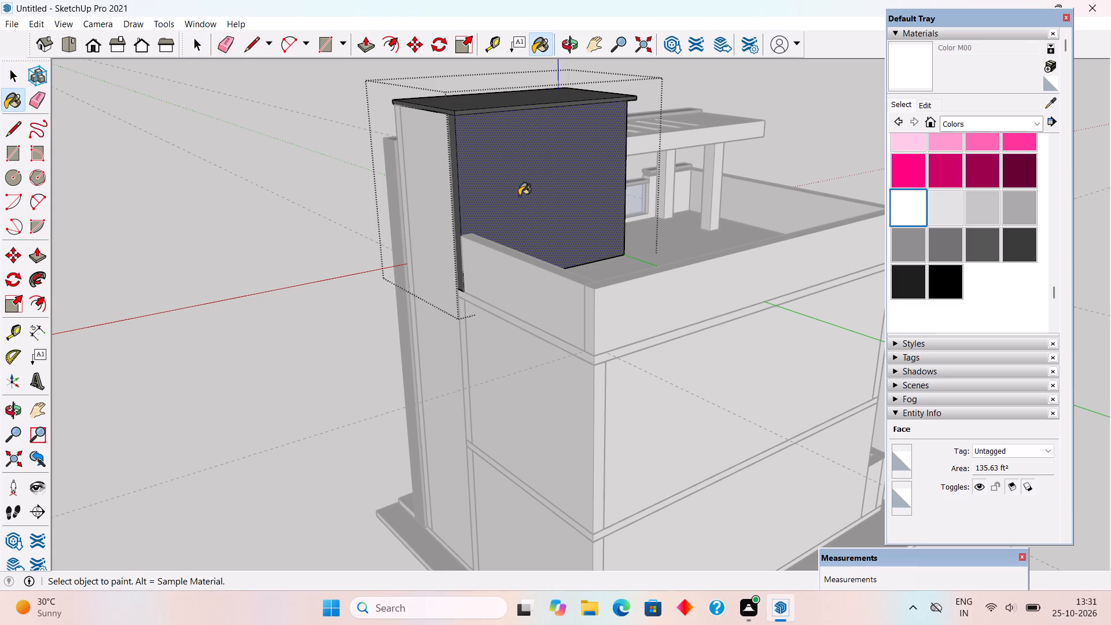
pyautogui.click(519, 196)
# Paint the two narrow dark edge faces beside the stair room's rear wall with Color M00 and close the group.
pyautogui.moveTo(518, 190); pyautogui.dragTo(720, 240, button='middle')
pyautogui.scroll(4, 615, 221)
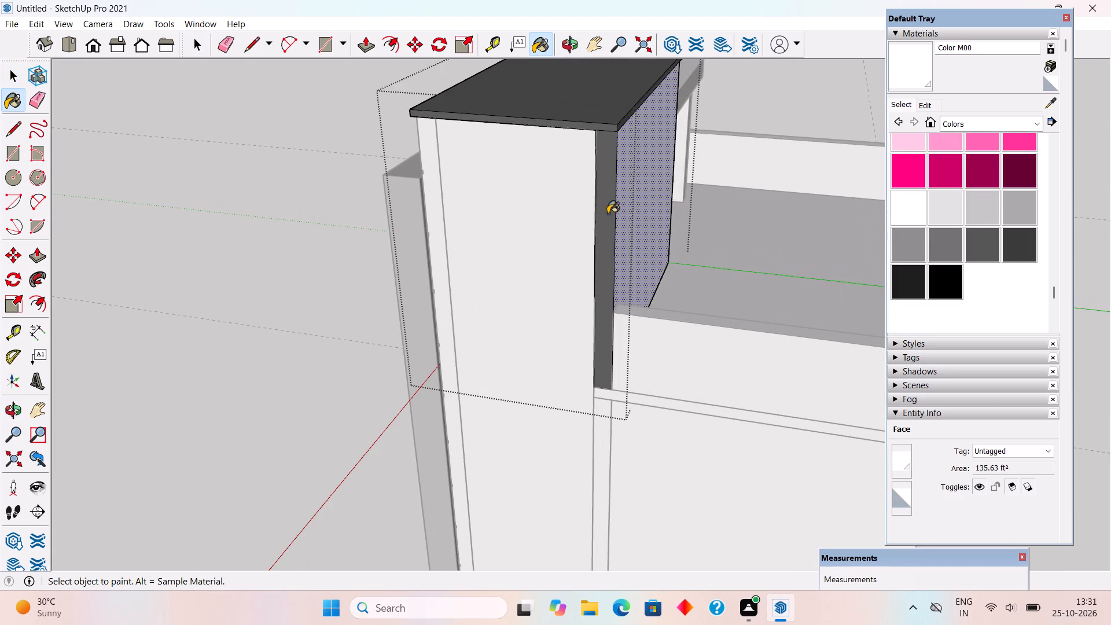
pyautogui.click(604, 200)
pyautogui.moveTo(681, 156); pyautogui.dragTo(107, 238, button='middle')
pyautogui.scroll(2, 450, 183)
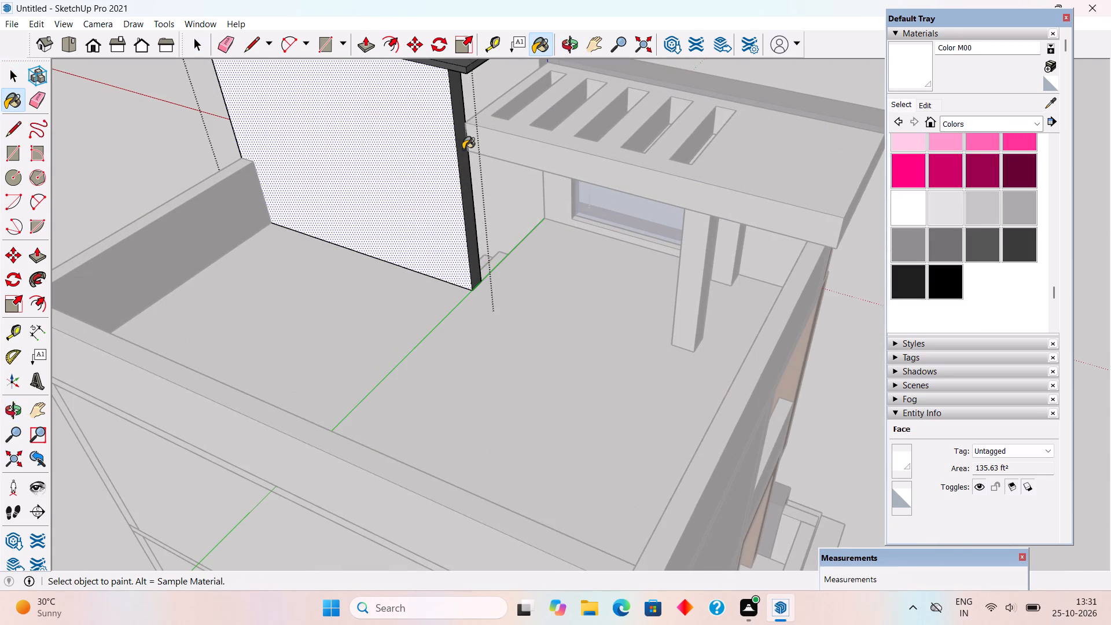
pyautogui.click(463, 149)
pyautogui.scroll(-4, 482, 195)
pyautogui.press('space')
pyautogui.scroll(-6, 500, 230)
pyautogui.click(802, 111)
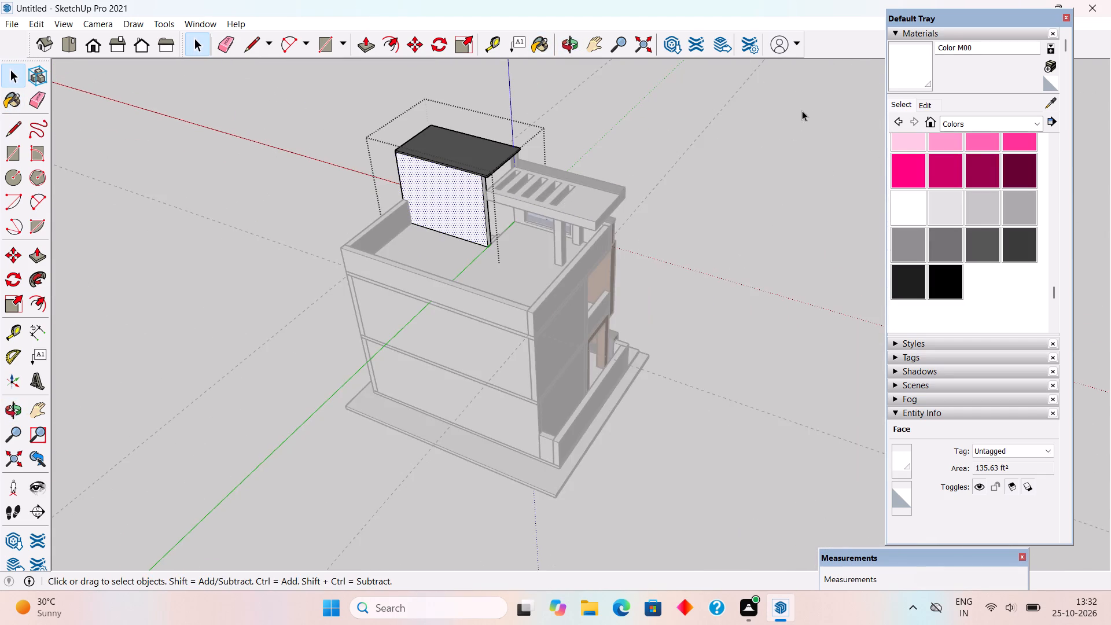
# Examine the repainted stair room and the whole house from the sides and the front.
pyautogui.moveTo(748, 237); pyautogui.dragTo(345, 201, button='middle')
pyautogui.moveTo(903, 335); pyautogui.dragTo(439, 233, button='middle')
pyautogui.moveTo(699, 272); pyautogui.dragTo(395, 236, button='middle')
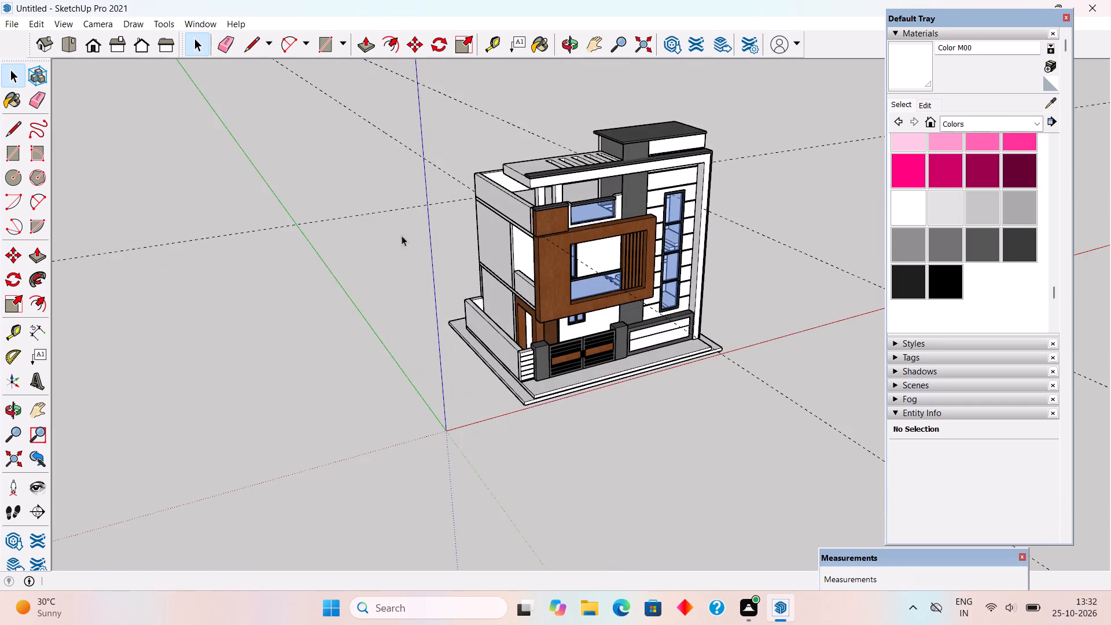
pyautogui.moveTo(615, 292); pyautogui.dragTo(367, 182, button='middle')
pyautogui.scroll(3, 827, 306)
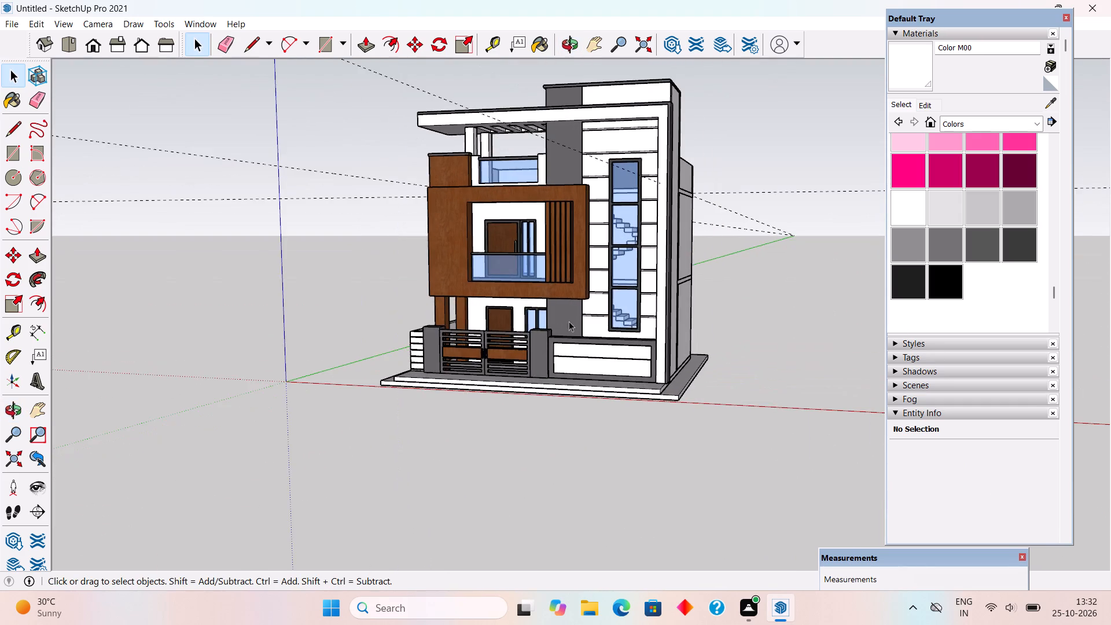
pyautogui.moveTo(568, 321); pyautogui.dragTo(691, 315, button='middle')
pyautogui.scroll(3, 705, 101)
pyautogui.moveTo(704, 97); pyautogui.dragTo(708, 126, button='middle')
pyautogui.scroll(-2, 671, 384)
pyautogui.moveTo(676, 345); pyautogui.dragTo(659, 270, button='middle')
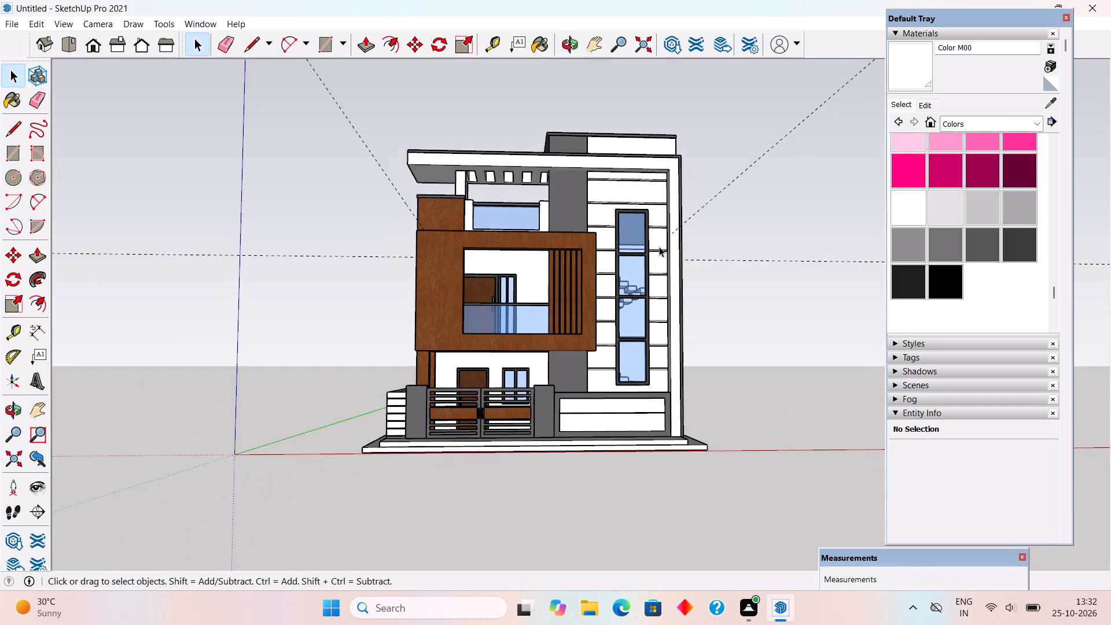
# Freehand-draw a slender downward-curving closed shape and a large C-shaped one below it on the grey facade panel beside the upper terrace.
pyautogui.scroll(3, 645, 162)
pyautogui.scroll(5, 525, 278)
pyautogui.scroll(-1, 545, 237)
pyautogui.moveTo(556, 256); pyautogui.dragTo(564, 277, button='middle')
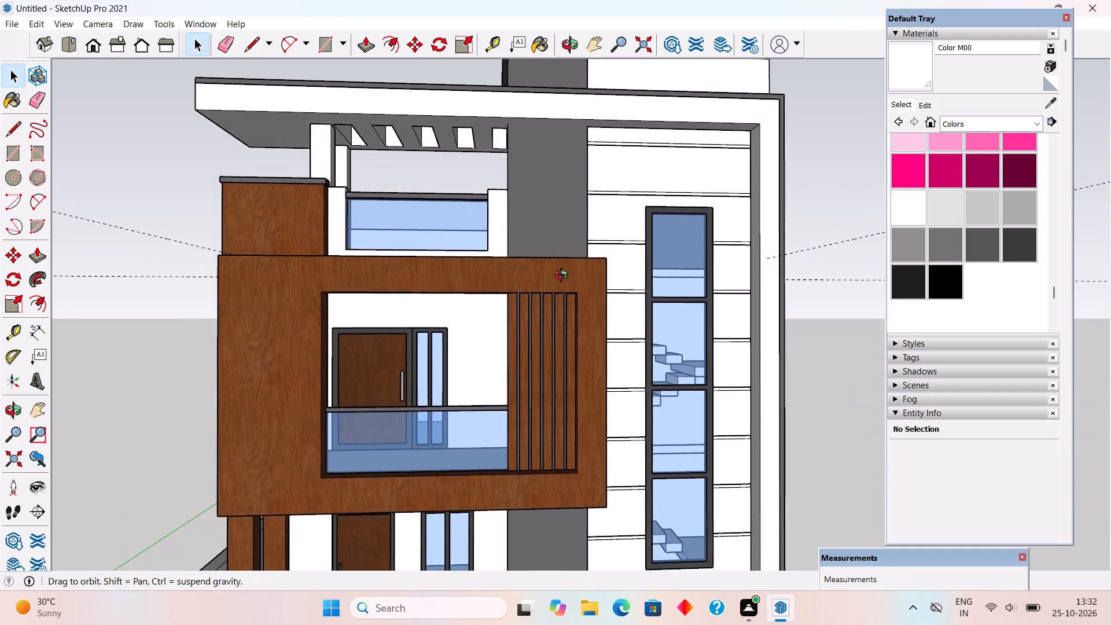
pyautogui.moveTo(564, 277); pyautogui.dragTo(564, 277, button='middle')
pyautogui.scroll(-1, 562, 278)
pyautogui.scroll(8, 567, 148)
pyautogui.moveTo(565, 177); pyautogui.dragTo(558, 196, button='middle')
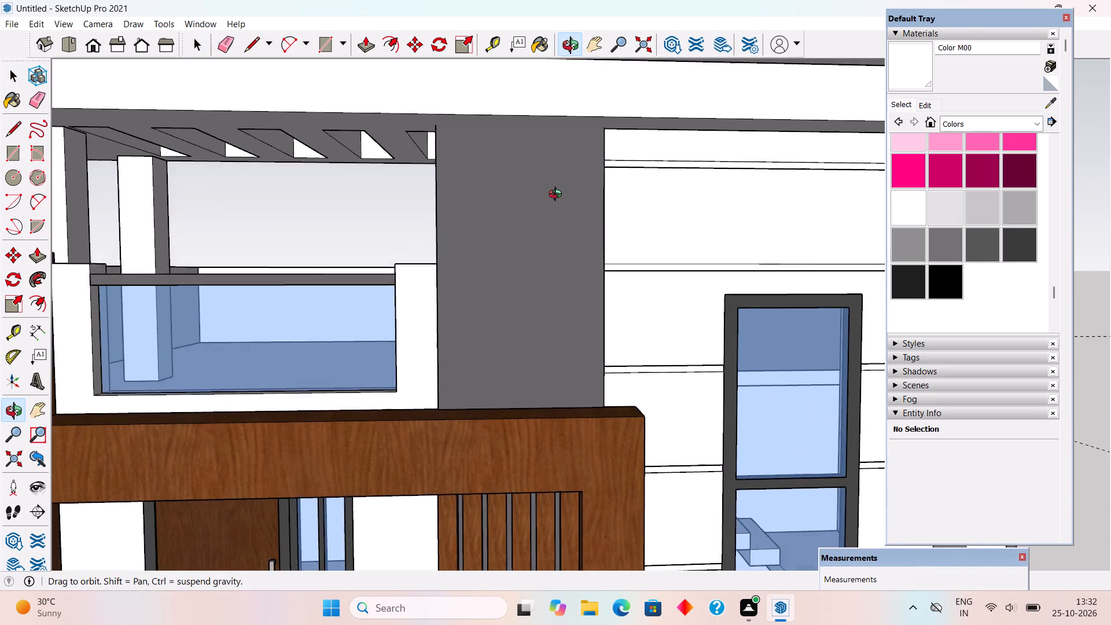
pyautogui.moveTo(558, 196); pyautogui.dragTo(546, 202, button='middle')
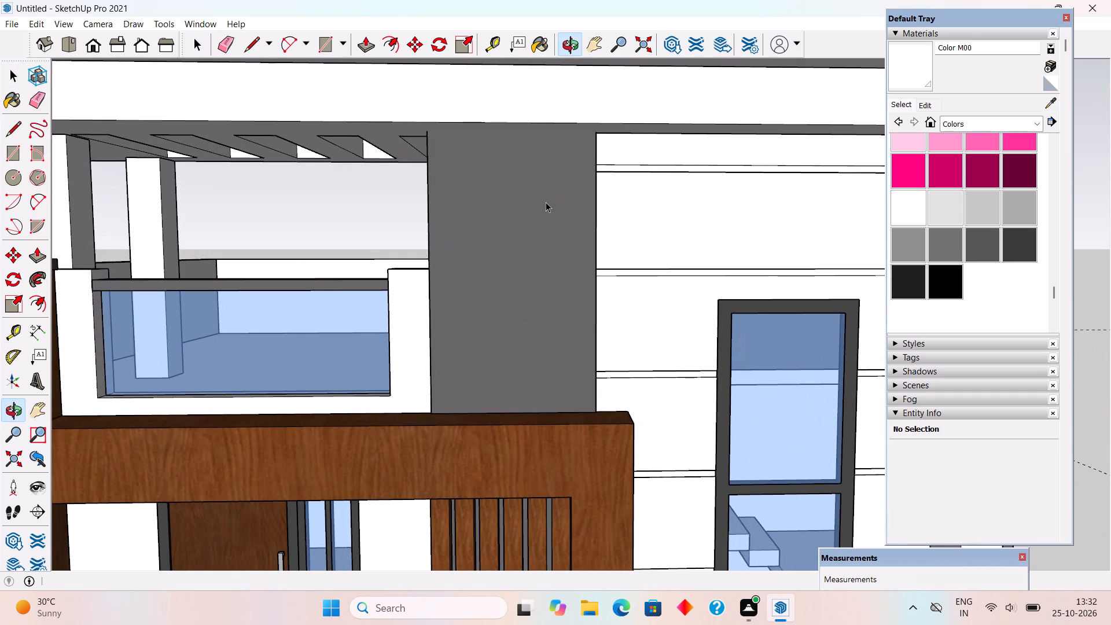
pyautogui.click(31, 135)
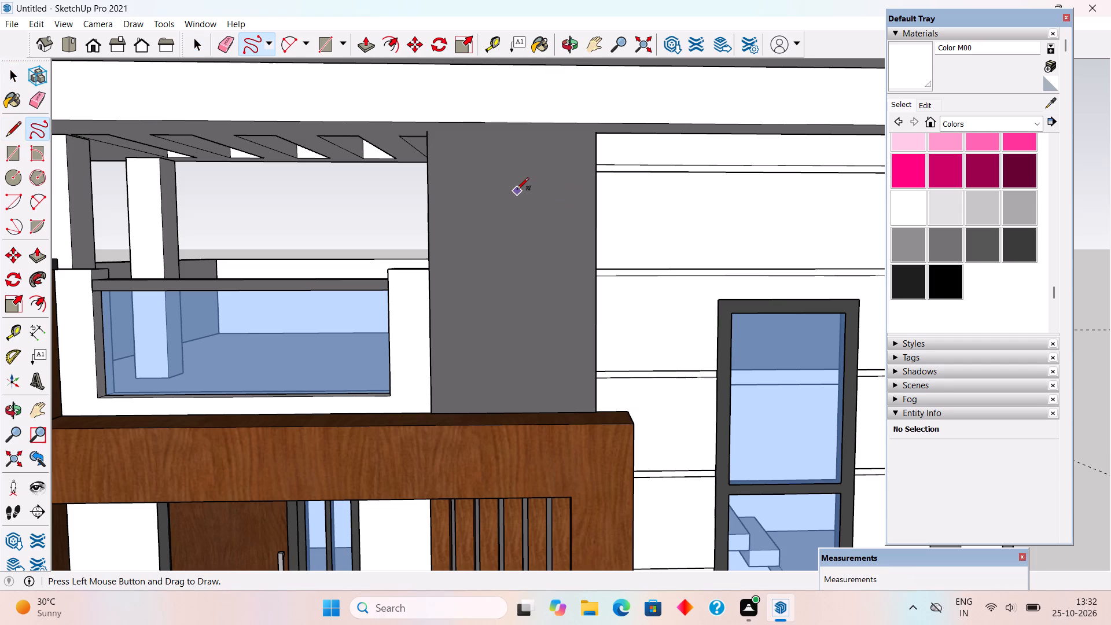
pyautogui.moveTo(517, 190); pyautogui.dragTo(543, 309)
pyautogui.moveTo(543, 309); pyautogui.dragTo(539, 216)
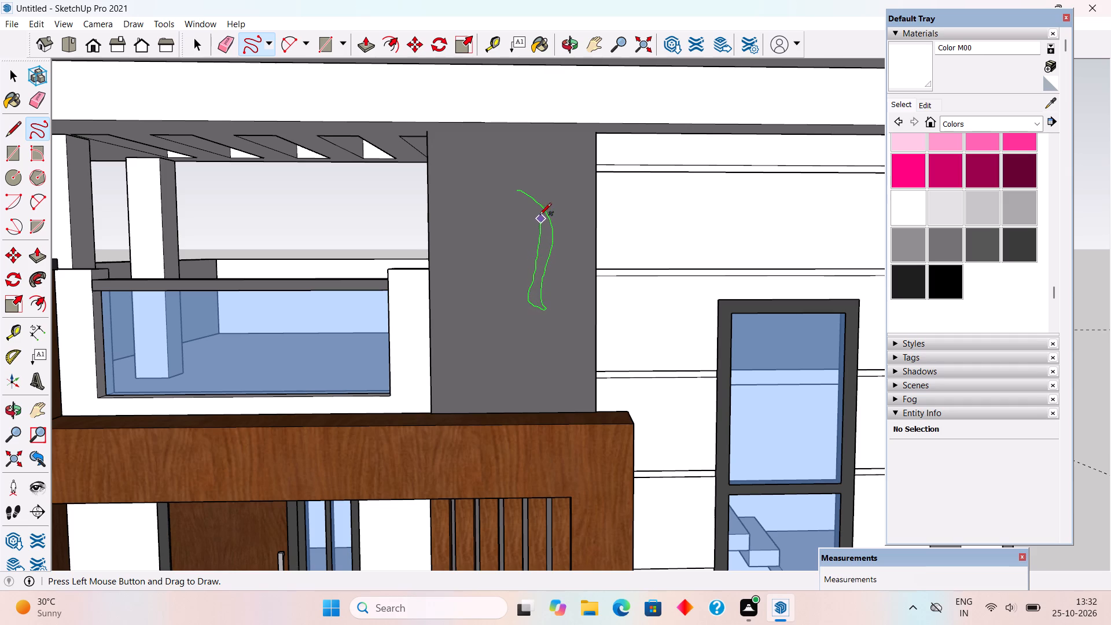
pyautogui.moveTo(539, 216); pyautogui.dragTo(523, 192)
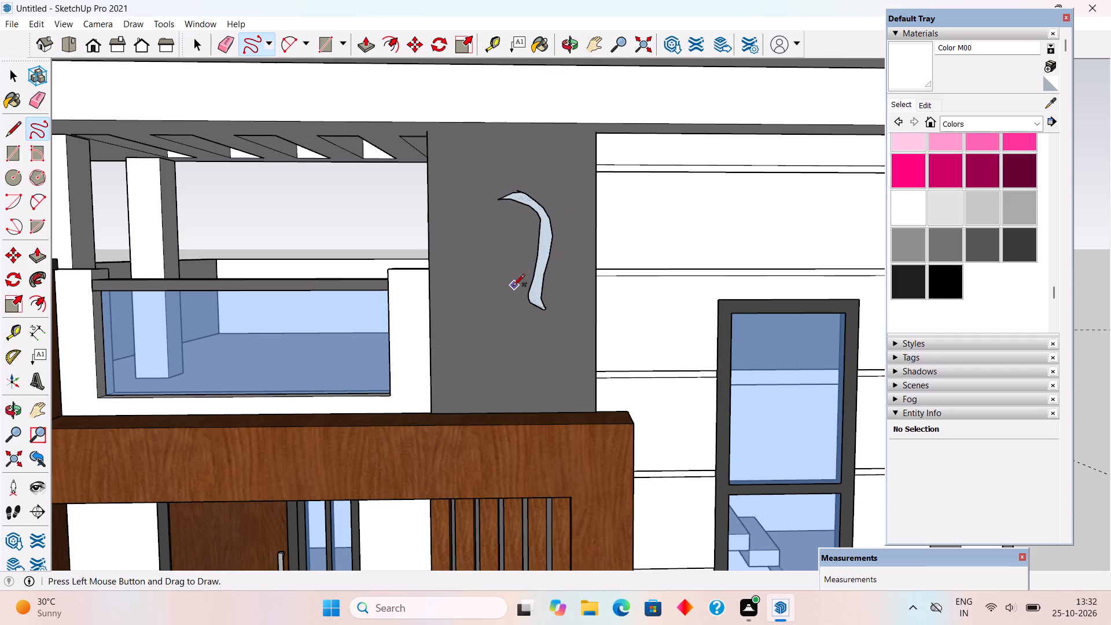
pyautogui.click(518, 286)
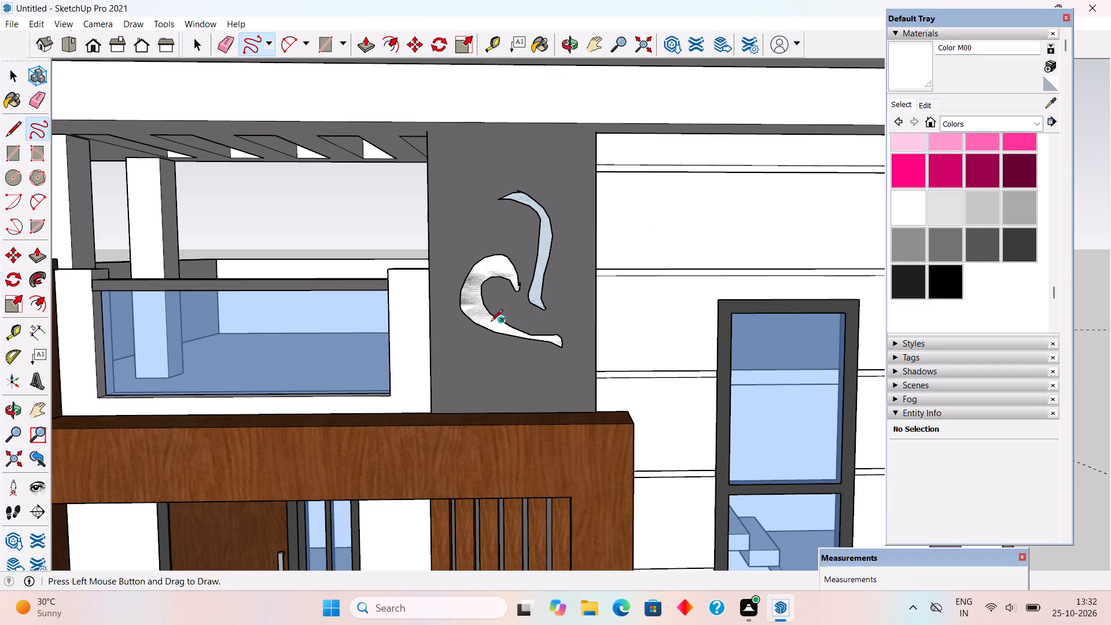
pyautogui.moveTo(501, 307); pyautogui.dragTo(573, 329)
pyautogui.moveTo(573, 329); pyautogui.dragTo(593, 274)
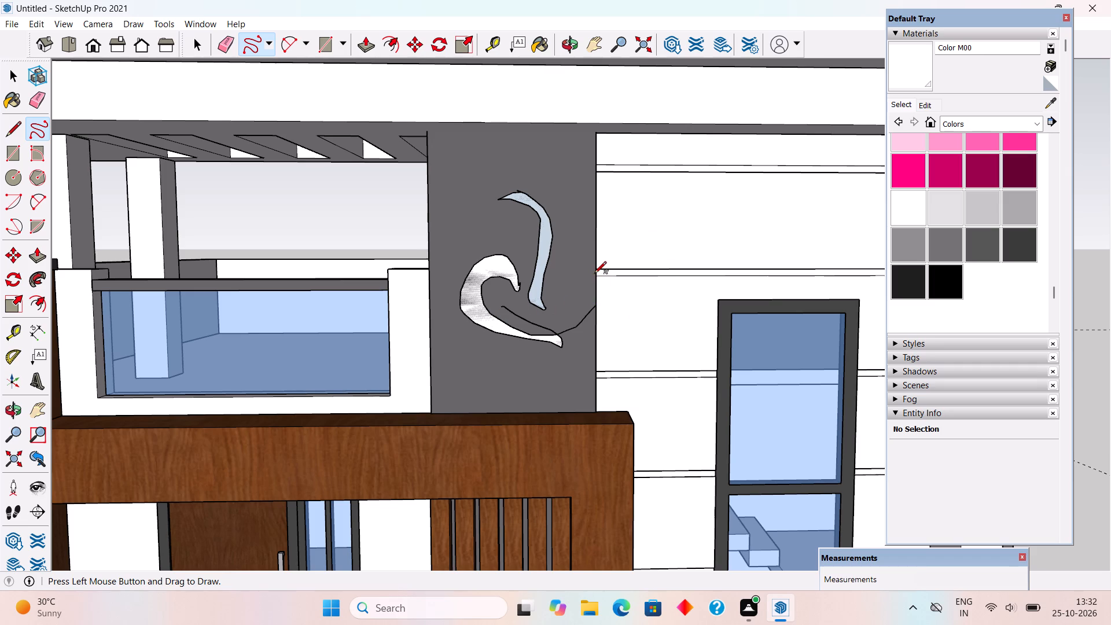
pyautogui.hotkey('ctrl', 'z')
# Add a closed freehand upturned hook inside the C shape's lower end and an S-shaped ribbon above the C shape.
pyautogui.click(503, 312)
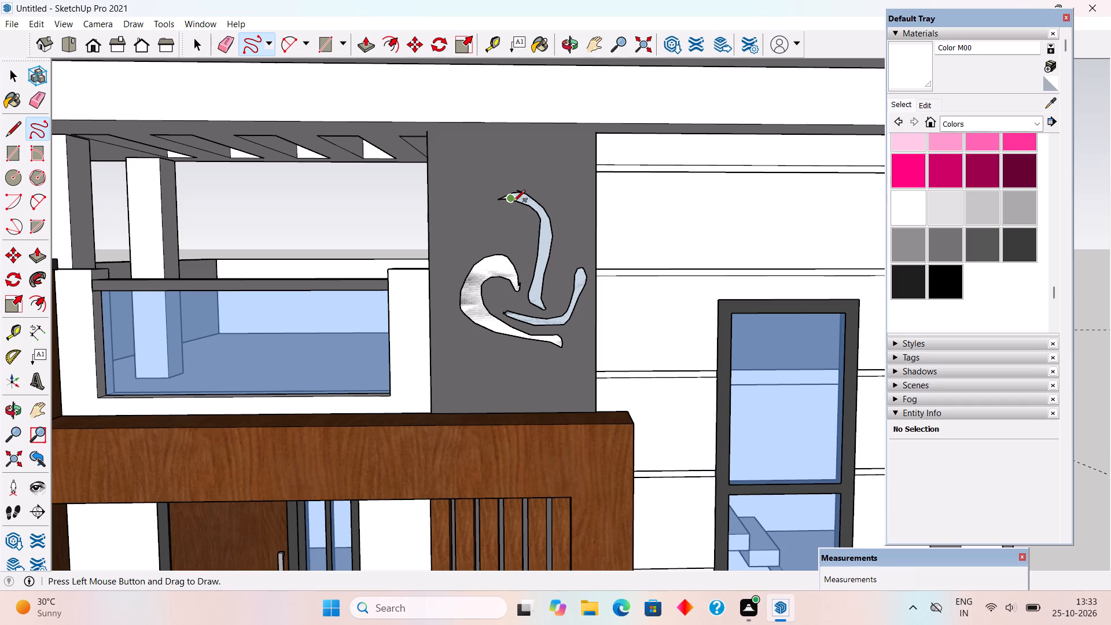
pyautogui.moveTo(491, 201); pyautogui.dragTo(459, 199)
pyautogui.moveTo(459, 199); pyautogui.dragTo(472, 245)
pyautogui.moveTo(472, 245); pyautogui.dragTo(461, 223)
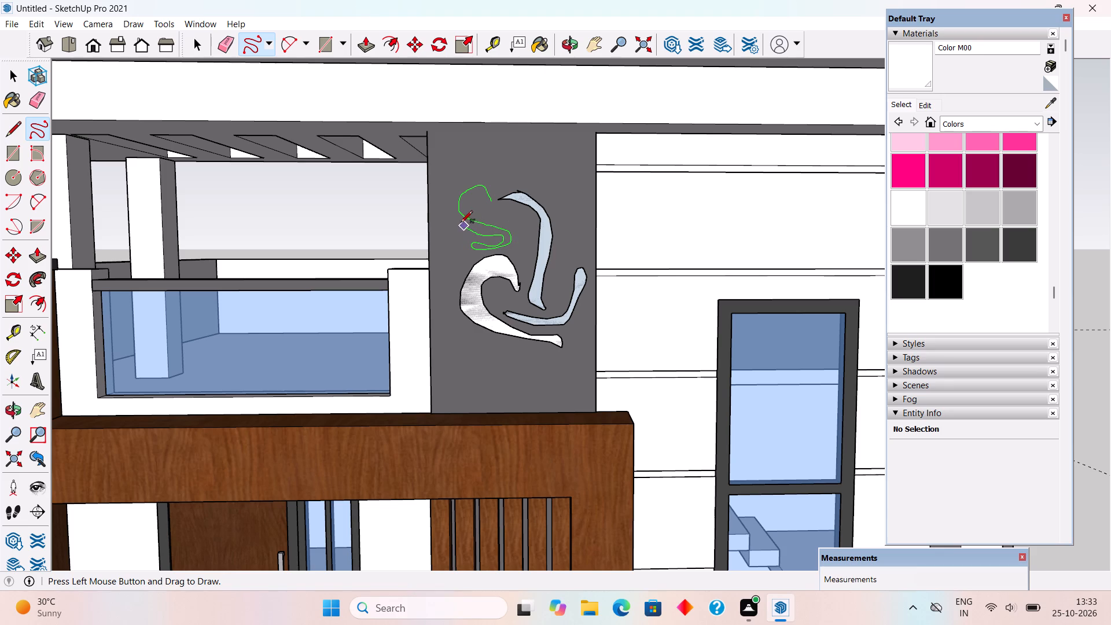
pyautogui.moveTo(461, 223); pyautogui.dragTo(495, 192)
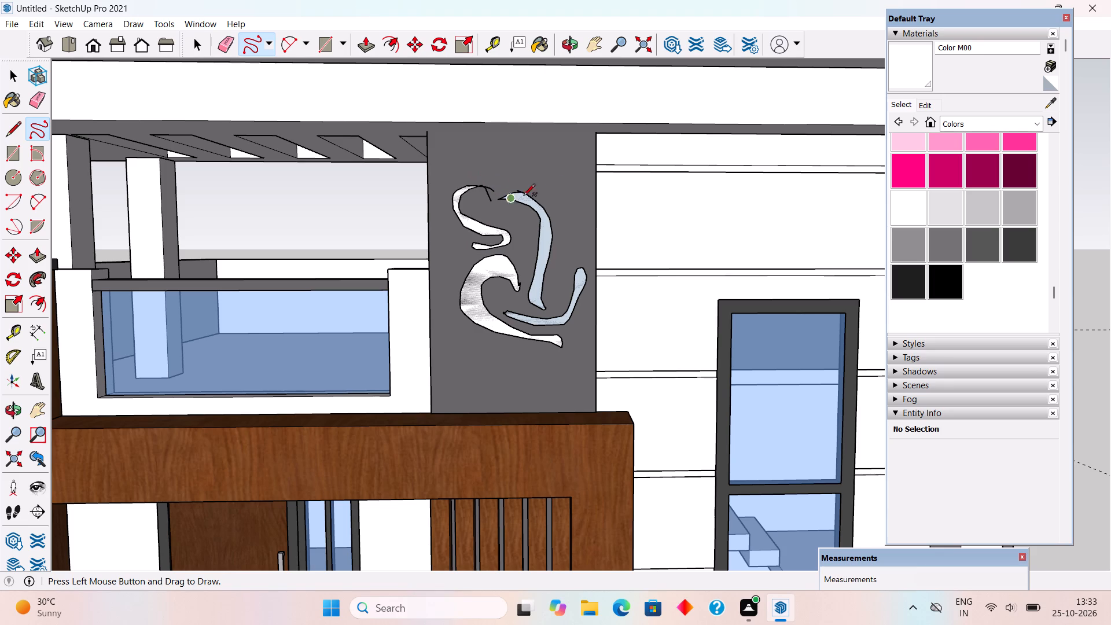
# Draw a pointed leaf-shaped crown at the motif's top and a hooked ear-like curve near the panel's upper right edge, both freehand.
pyautogui.click(506, 186)
pyautogui.click(548, 198)
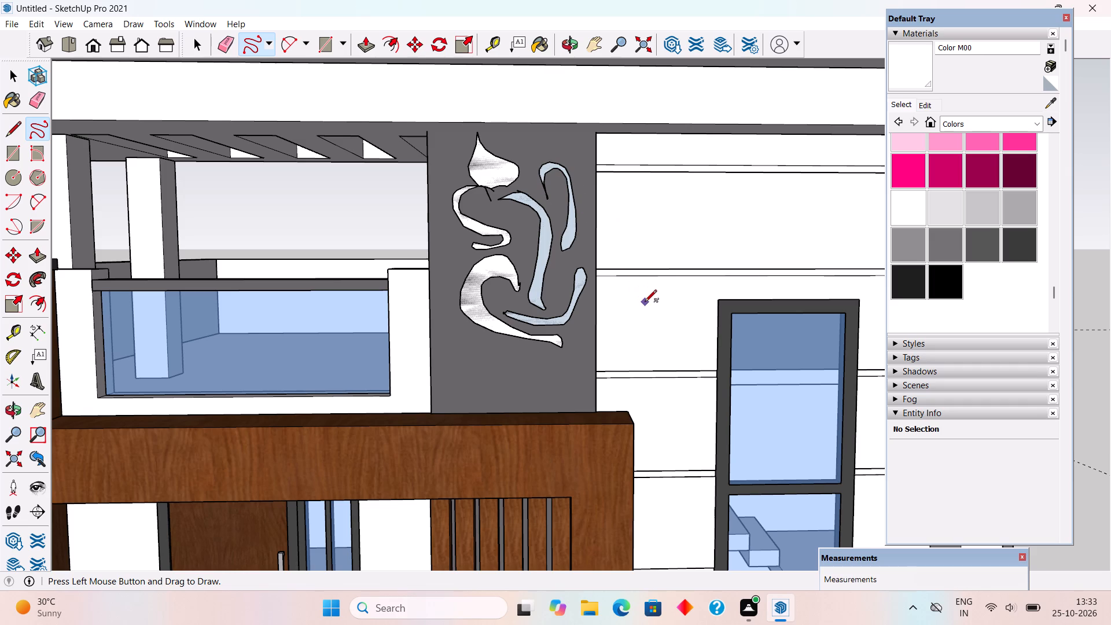
# Freehand-draw a small arched eyebrow and a small closed eye outline between the S-shaped ribbon and the long central curve.
pyautogui.scroll(5, 504, 213)
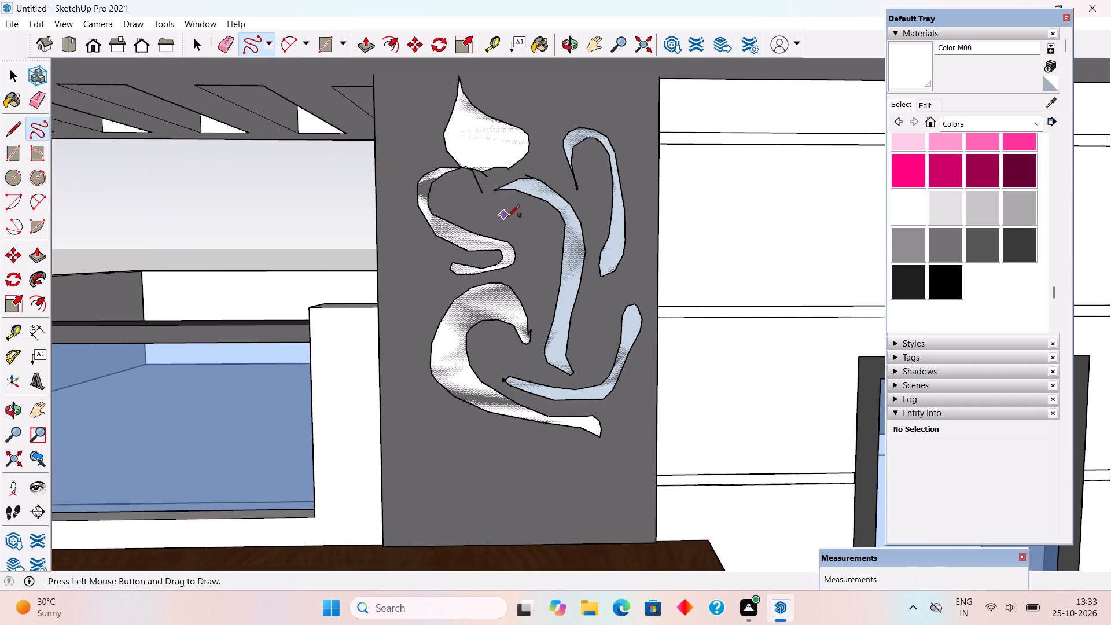
pyautogui.scroll(4, 509, 218)
pyautogui.moveTo(496, 211); pyautogui.dragTo(550, 221)
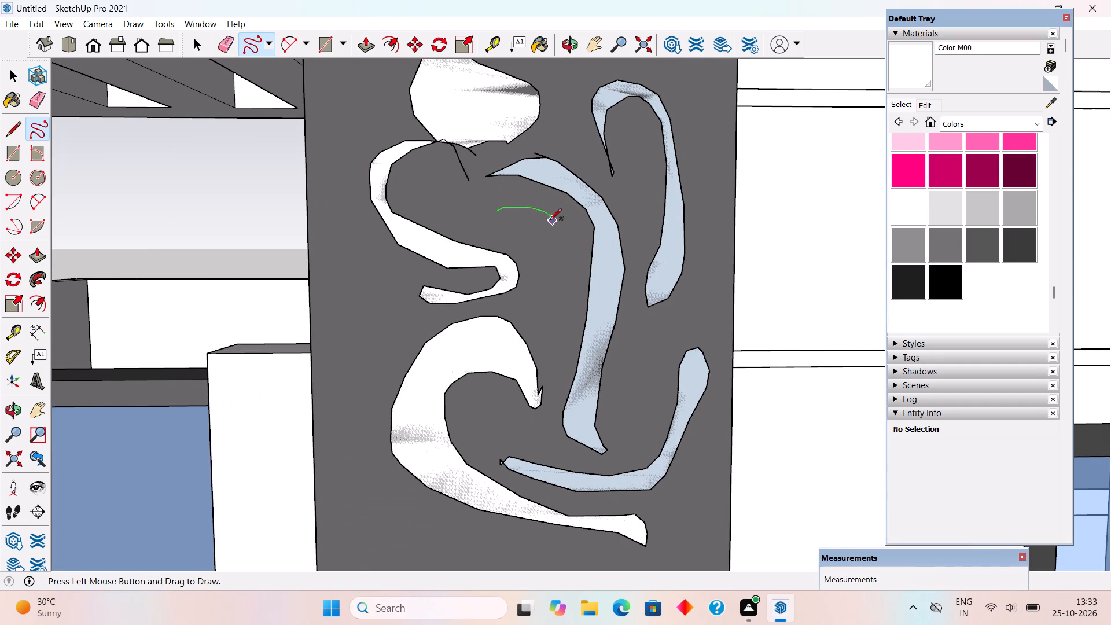
pyautogui.moveTo(550, 221); pyautogui.dragTo(502, 211)
pyautogui.scroll(4, 528, 248)
pyautogui.click(545, 217)
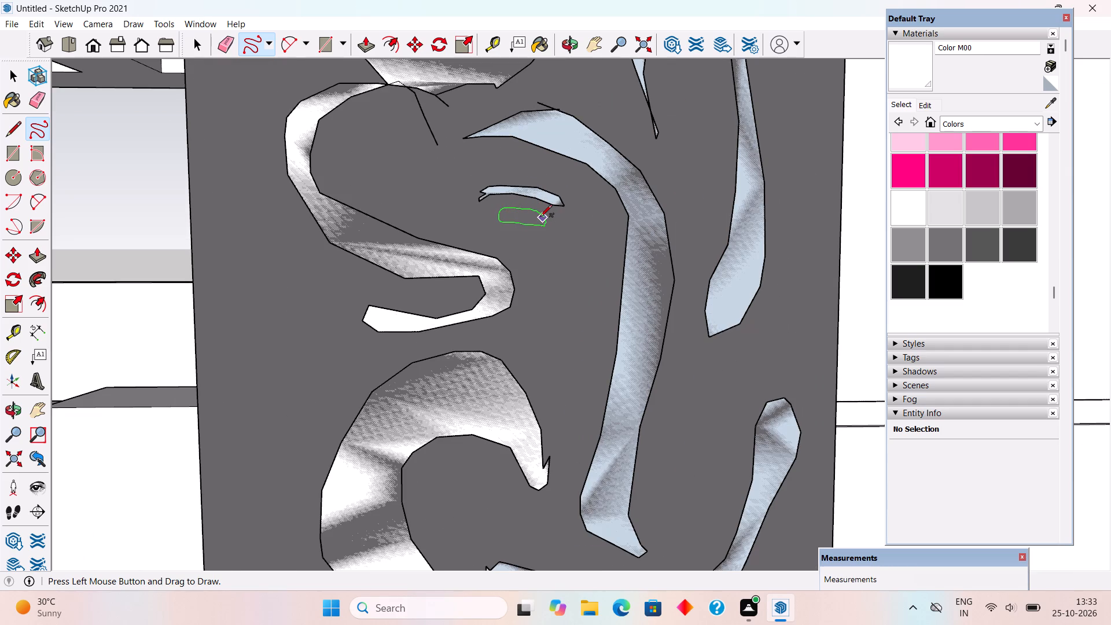
# Examine the freehand motif on the grey panel together with the surrounding upper facade.
pyautogui.scroll(-7, 638, 351)
pyautogui.scroll(1, 637, 363)
pyautogui.scroll(-5, 638, 357)
pyautogui.scroll(-4, 672, 246)
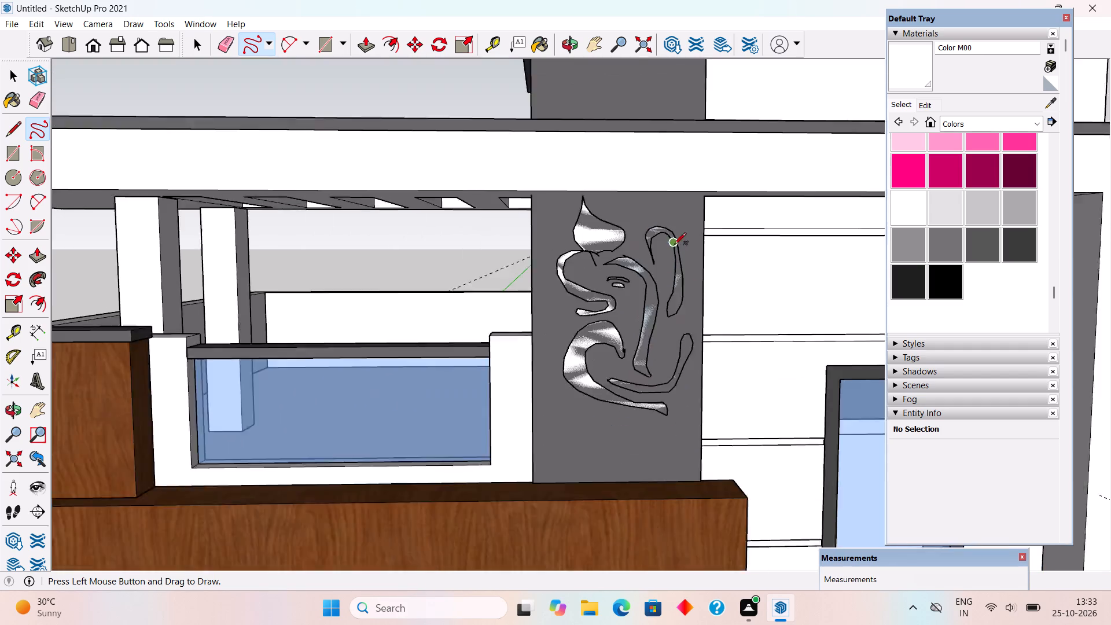
pyautogui.scroll(-2, 674, 245)
pyautogui.moveTo(685, 362); pyautogui.dragTo(692, 420, button='middle')
pyautogui.moveTo(694, 269); pyautogui.dragTo(686, 177, button='middle')
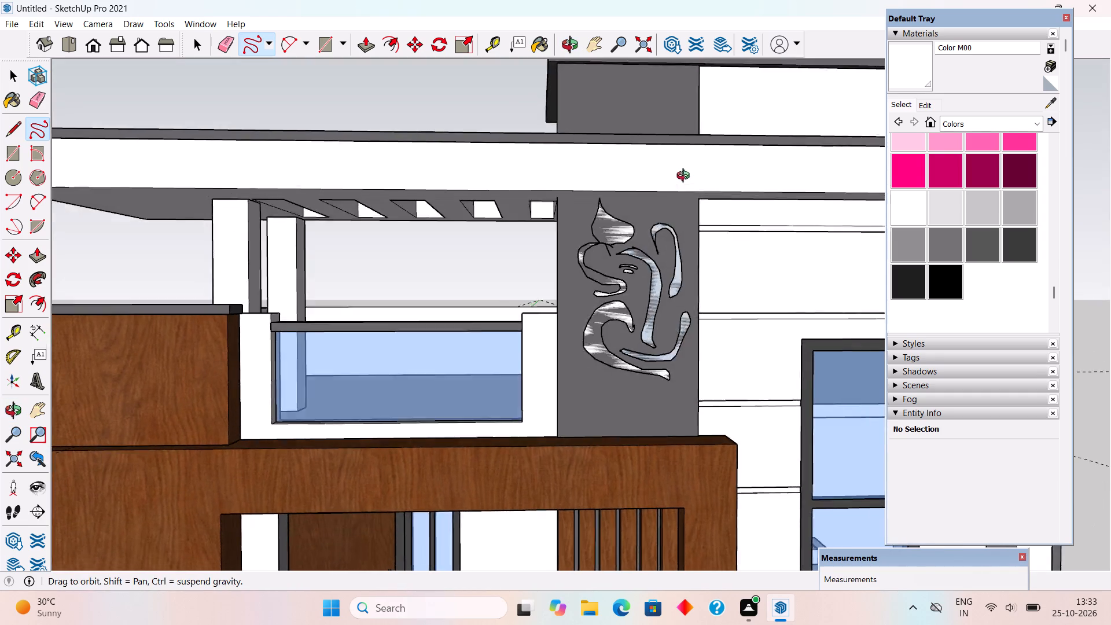
# Extrude the upturned hook shape inside the C shape's lower end outward by 1" with Push/Pull.
pyautogui.moveTo(686, 177); pyautogui.dragTo(667, 137, button='middle')
pyautogui.scroll(2, 731, 251)
pyautogui.press('space')
pyautogui.moveTo(651, 330); pyautogui.dragTo(707, 362, button='middle')
pyautogui.scroll(2, 639, 337)
pyautogui.press('p')
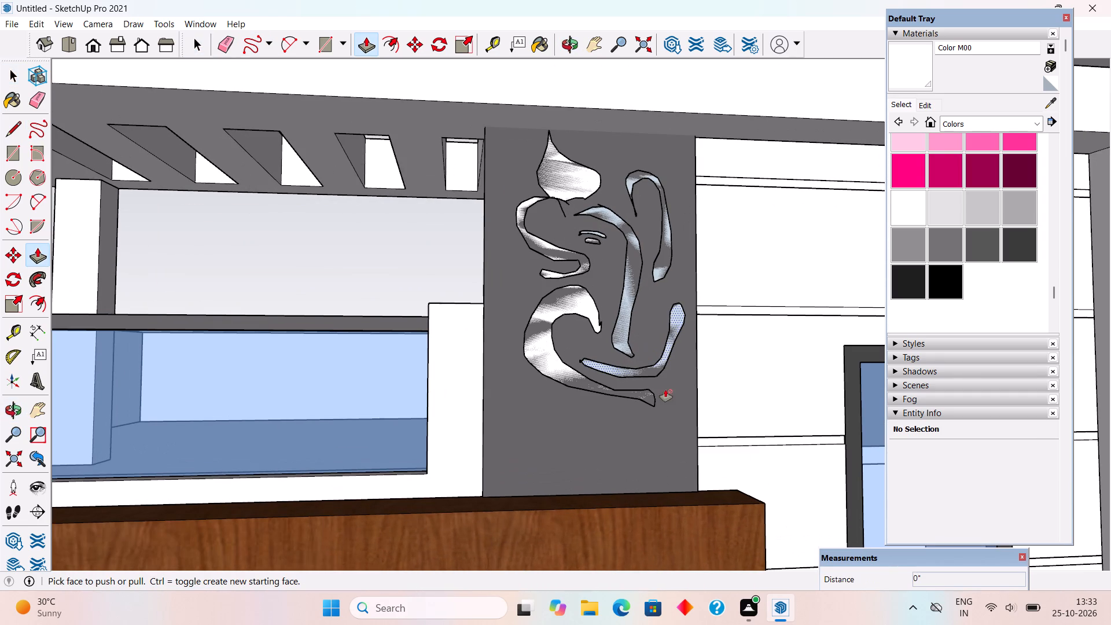
pyautogui.click(665, 359)
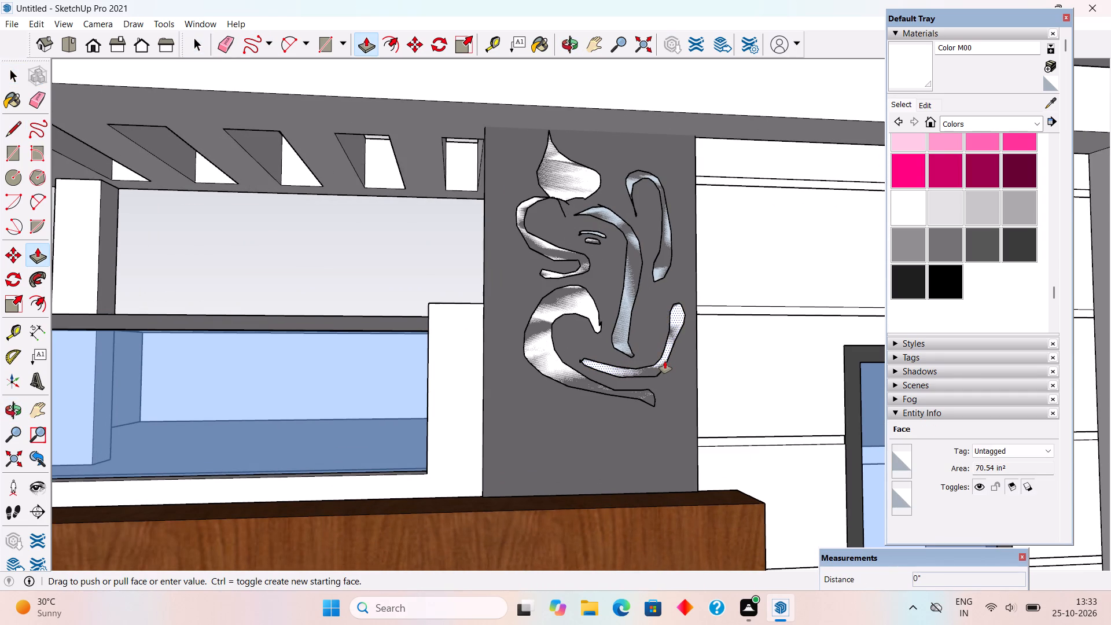
pyautogui.write('1"')
pyautogui.press('Return')
# Extrude the large C shape and the long central curve by 1", level with the raised hook's face.
pyautogui.doubleClick(560, 374)
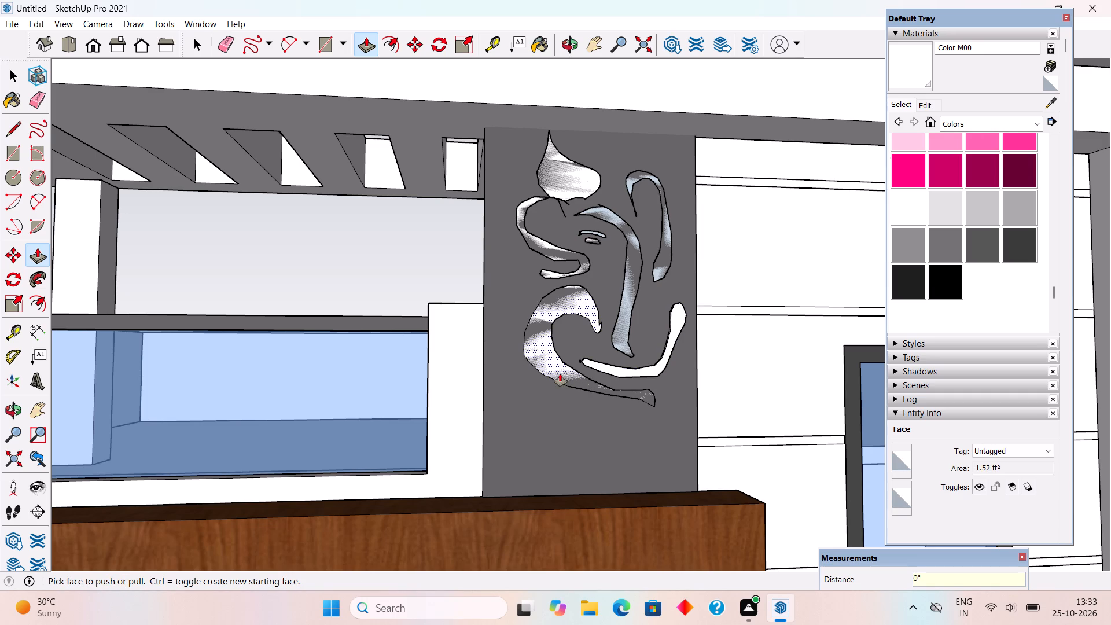
pyautogui.moveTo(567, 384); pyautogui.dragTo(626, 518, button='middle')
pyautogui.scroll(5, 554, 376)
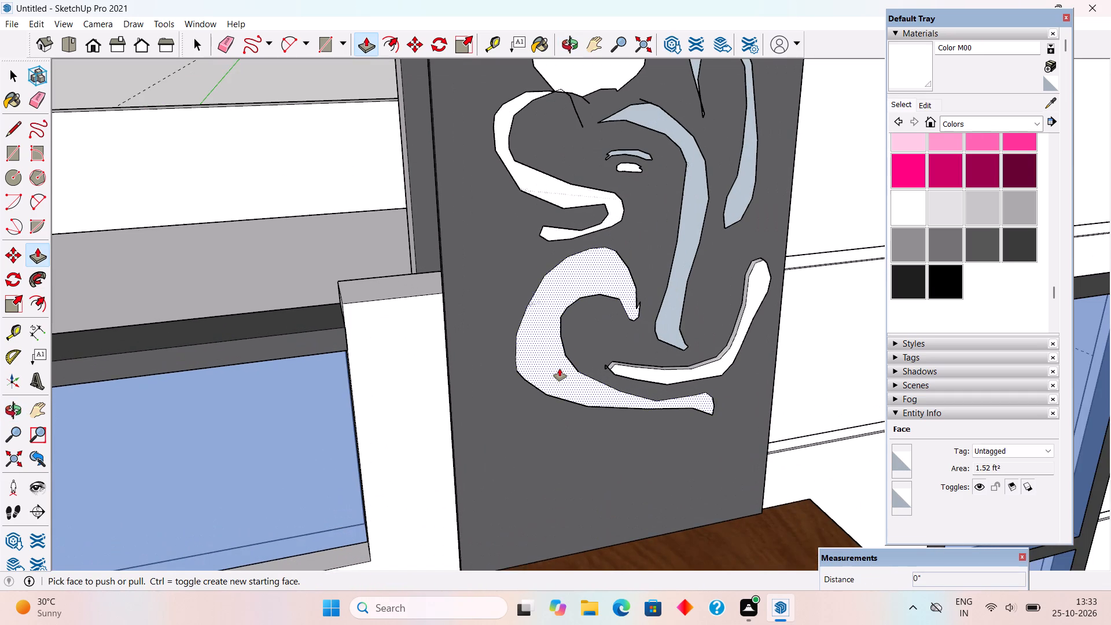
pyautogui.click(560, 369)
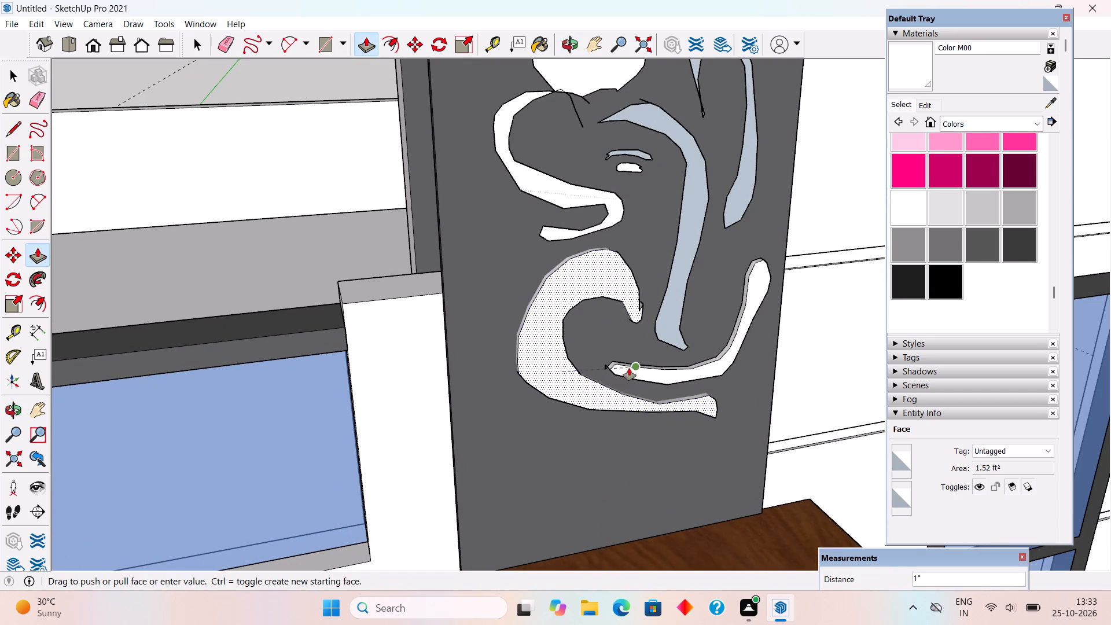
pyautogui.click(629, 368)
pyautogui.click(672, 282)
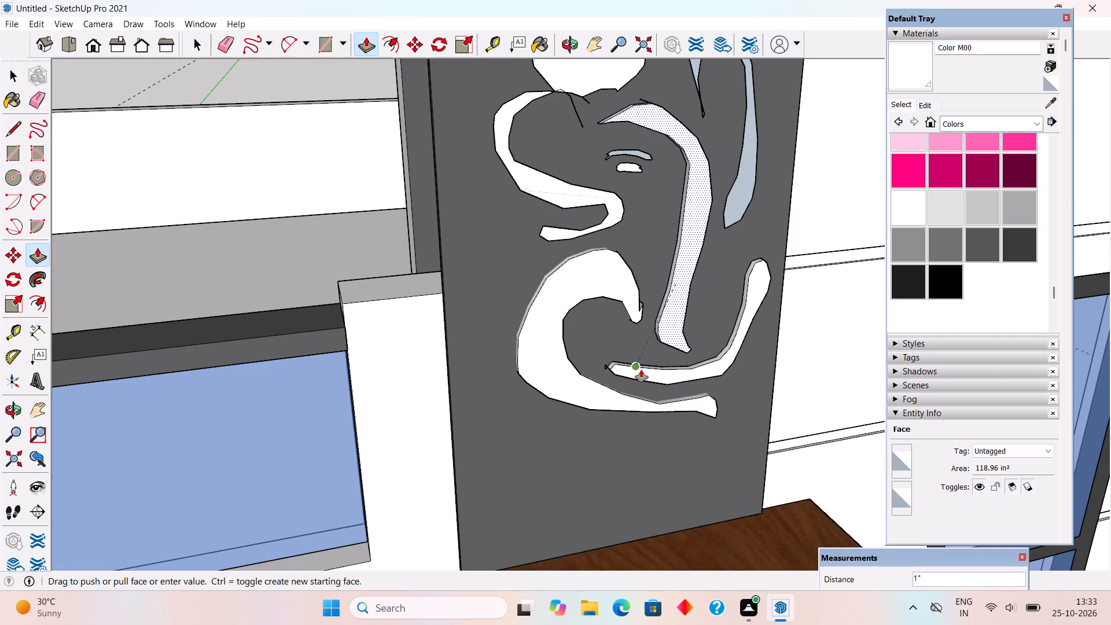
pyautogui.click(641, 370)
# Extrude the S-shaped ribbon, the ear-like curve, the closed eye and the eyebrow to the same 1" depth.
pyautogui.click(564, 230)
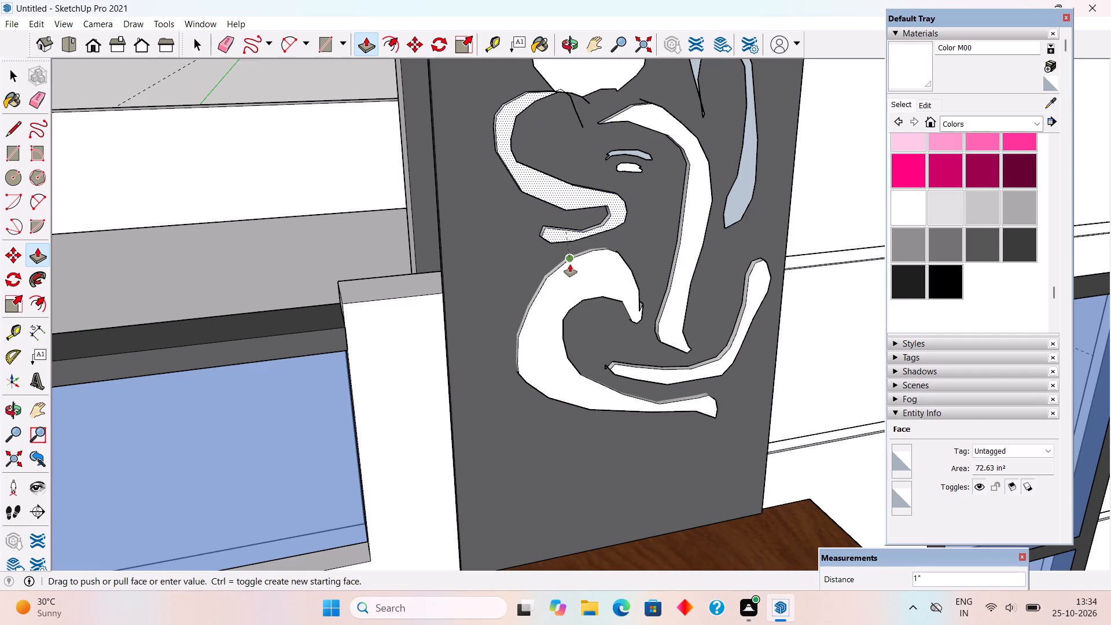
pyautogui.click(570, 264)
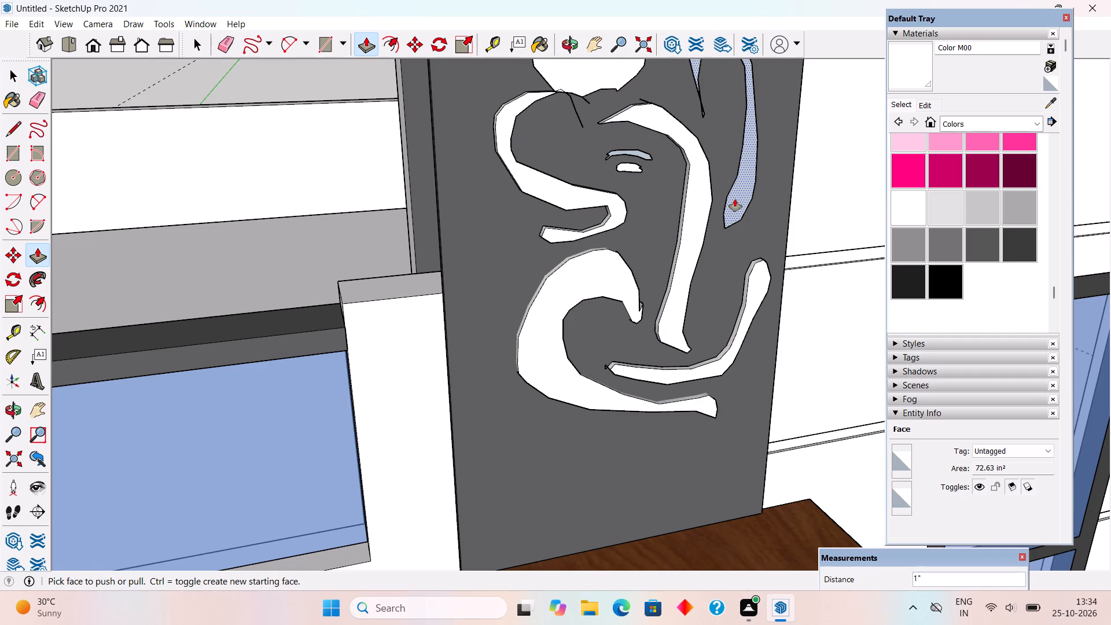
pyautogui.click(735, 199)
pyautogui.click(694, 209)
pyautogui.click(624, 164)
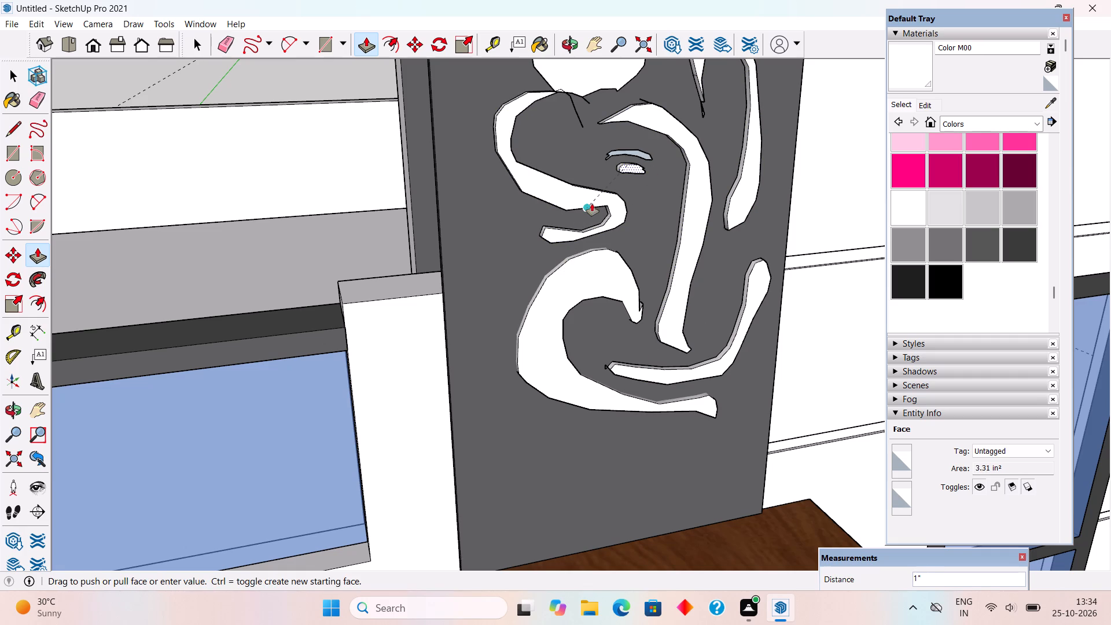
pyautogui.click(592, 204)
pyautogui.click(615, 152)
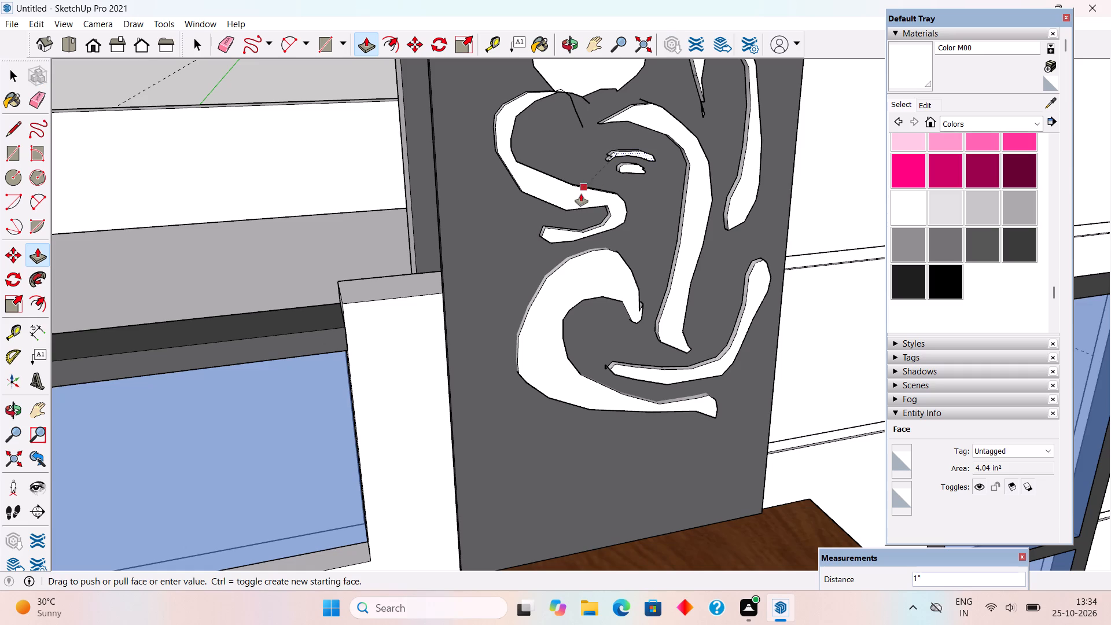
pyautogui.click(576, 200)
# Extrude the leaf-shaped crown at the motif's top level with the raised S-shaped ribbon.
pyautogui.scroll(-4, 545, 212)
pyautogui.scroll(3, 590, 90)
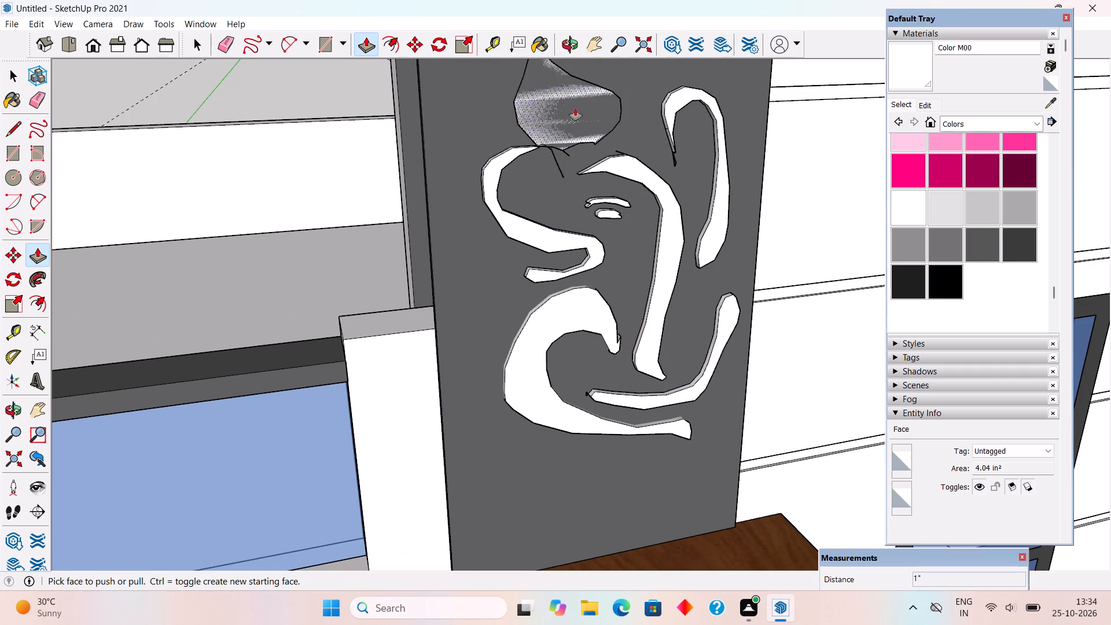
pyautogui.click(562, 119)
pyautogui.click(507, 157)
# Delete the long stray freehand line and the short leftover line hanging beneath the crown.
pyautogui.scroll(3, 696, 119)
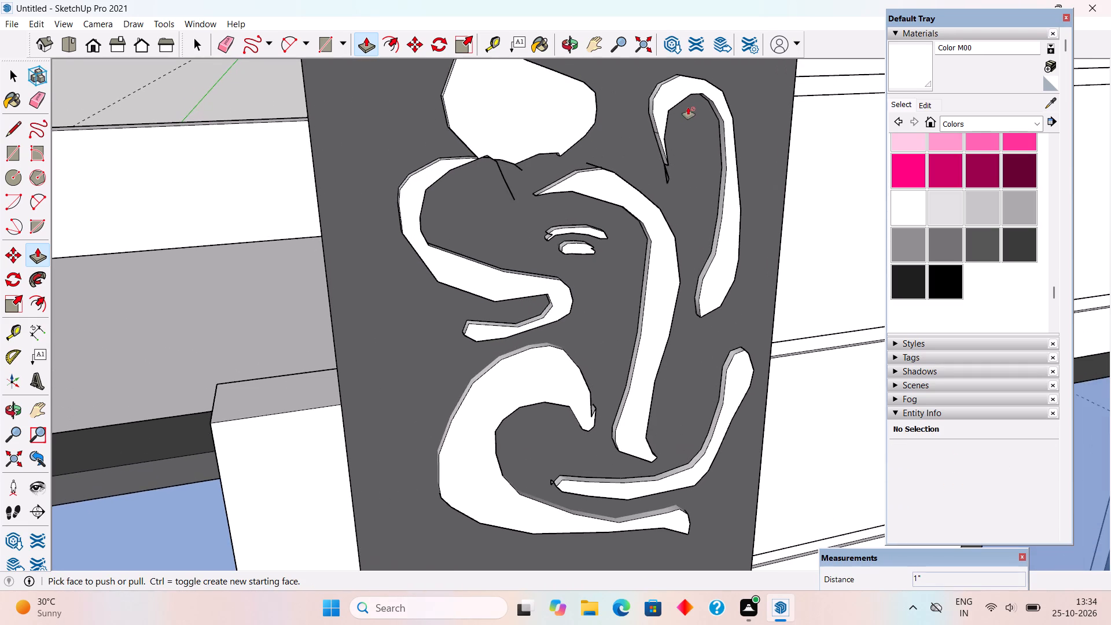
pyautogui.scroll(4, 553, 217)
pyautogui.press('space')
pyautogui.scroll(5, 475, 155)
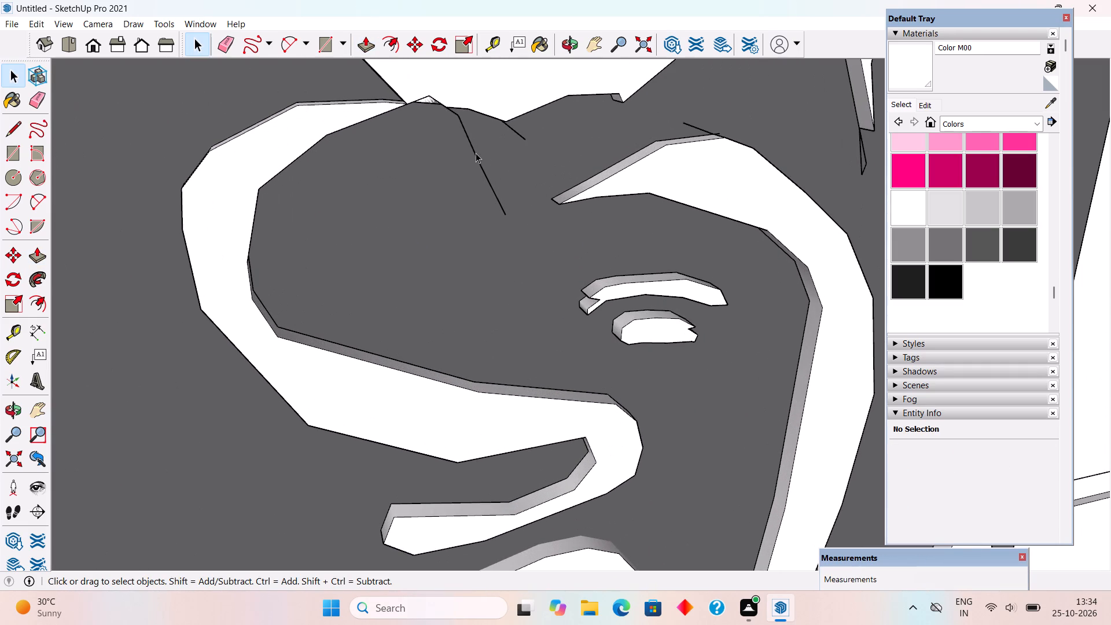
pyautogui.click(476, 159)
pyautogui.press('Delete')
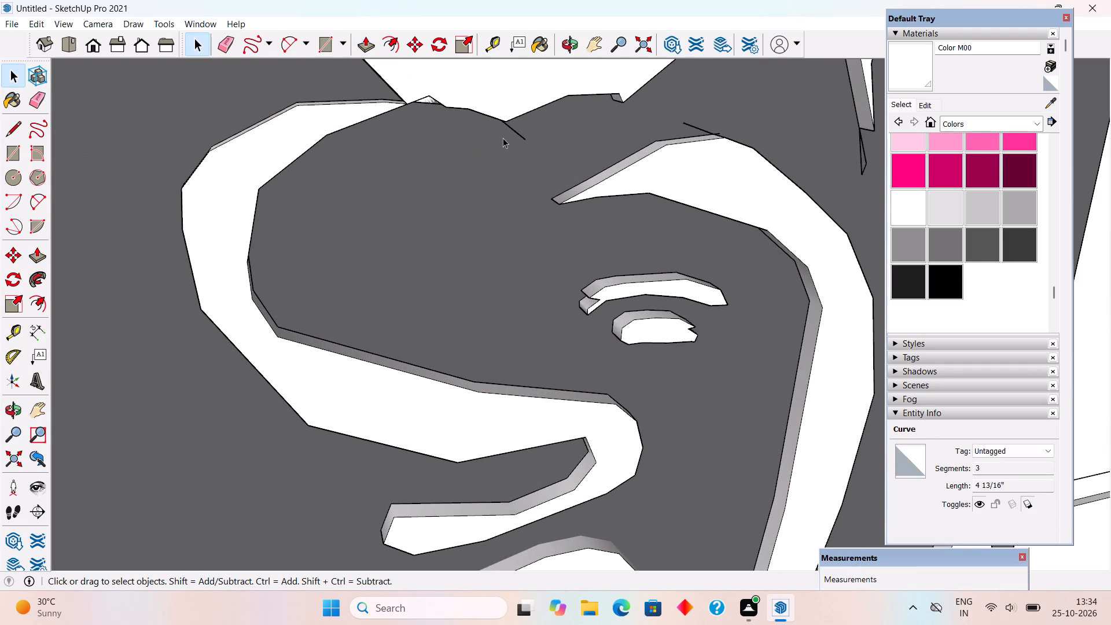
pyautogui.click(513, 133)
pyautogui.press('Delete')
# Delete the stray edge at the junction between the crown's base and the S-shaped ribbon's upper end.
pyautogui.moveTo(434, 123); pyautogui.dragTo(430, 164, button='middle')
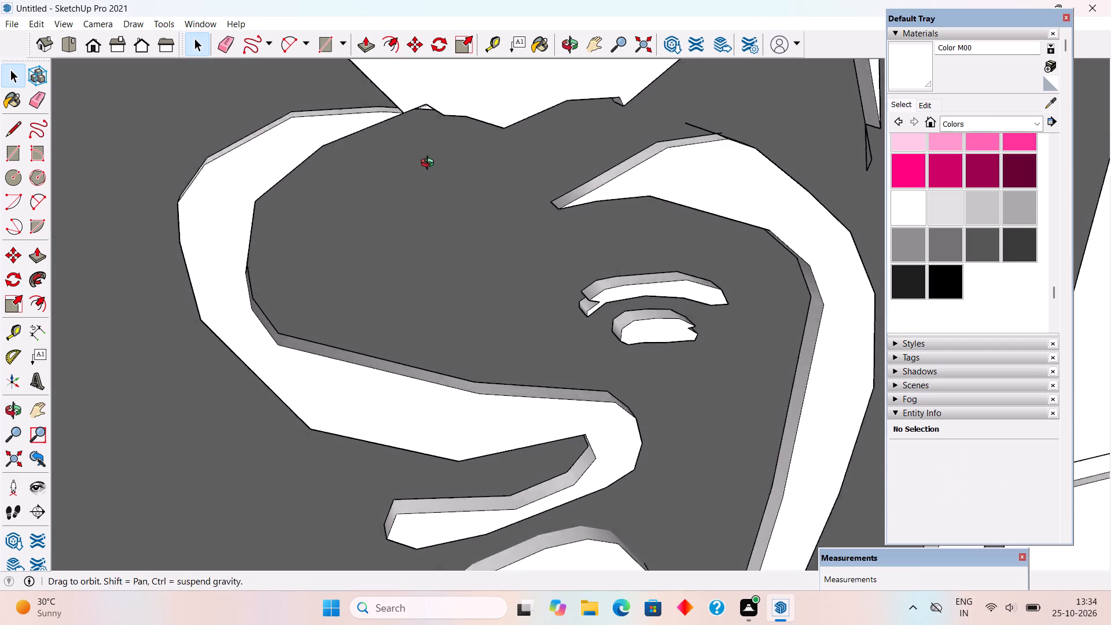
pyautogui.moveTo(430, 164); pyautogui.dragTo(443, 245, button='middle')
pyautogui.scroll(5, 416, 182)
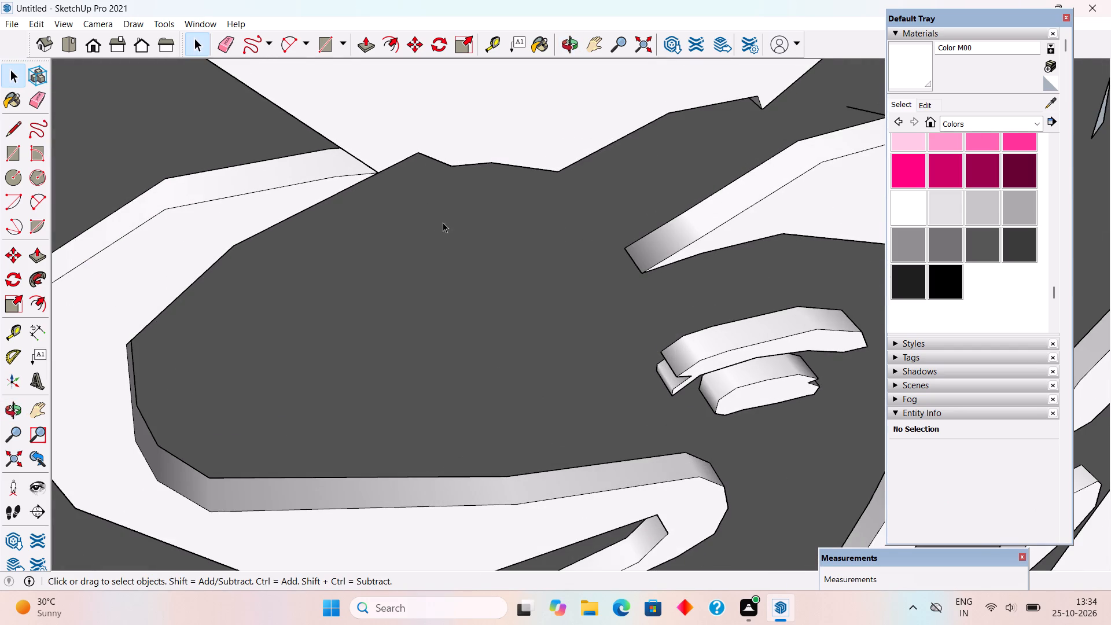
pyautogui.scroll(-9, 443, 223)
pyautogui.moveTo(496, 247); pyautogui.dragTo(458, 87, button='middle')
pyautogui.scroll(3, 439, 112)
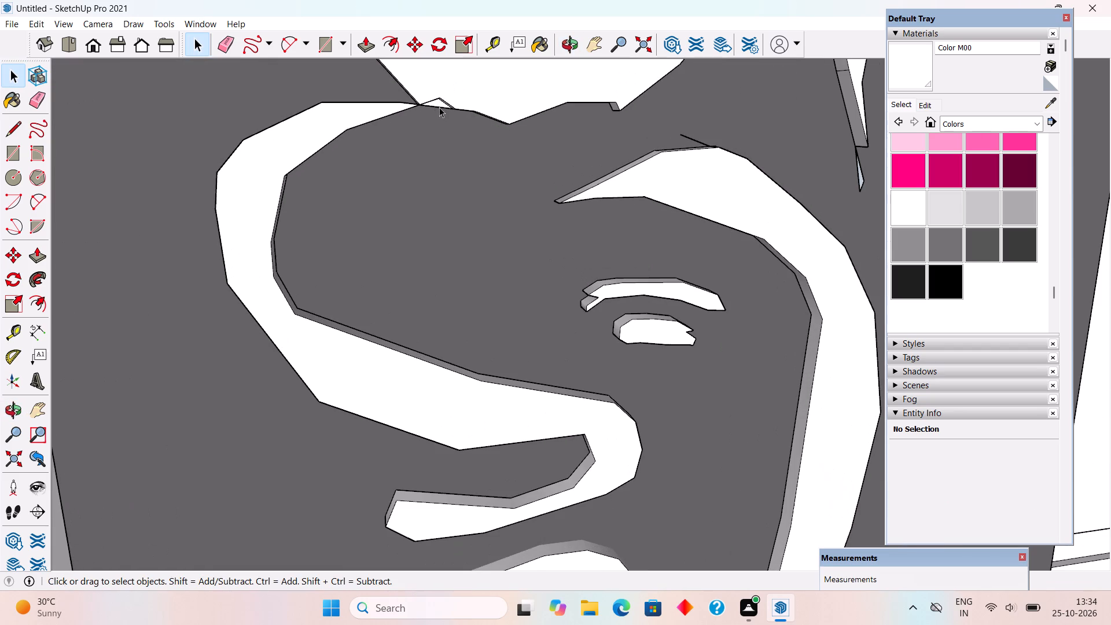
pyautogui.click(439, 107)
pyautogui.press('Delete')
# Delete the short stray line protruding above the top bend of the long central curve.
pyautogui.scroll(-3, 489, 211)
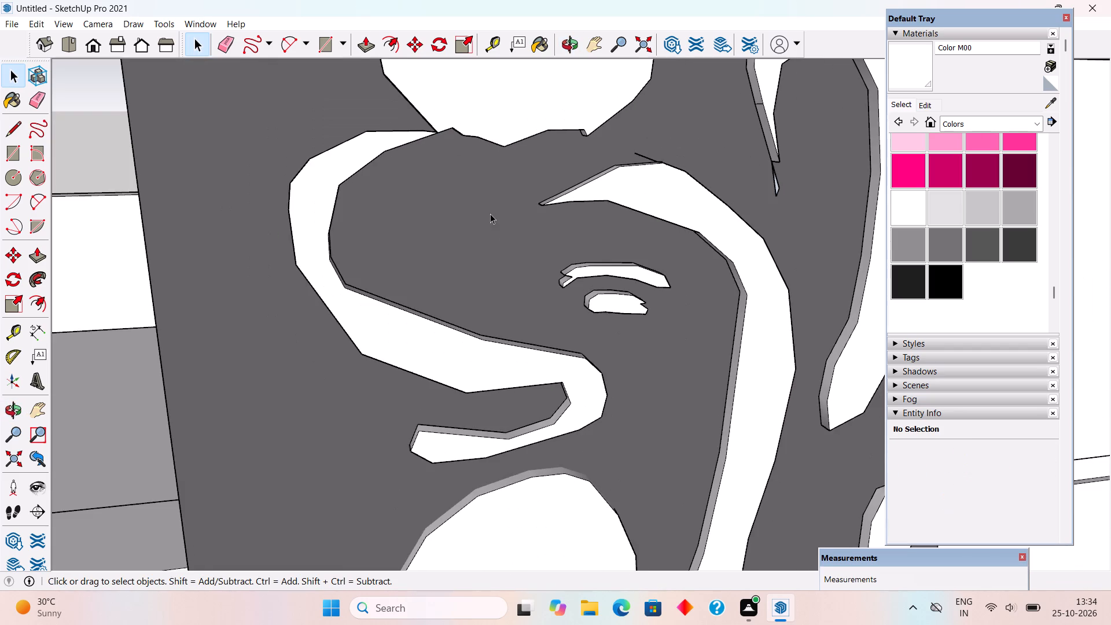
pyautogui.moveTo(503, 189); pyautogui.dragTo(393, 199, button='middle')
pyautogui.scroll(-4, 462, 198)
pyautogui.scroll(9, 615, 147)
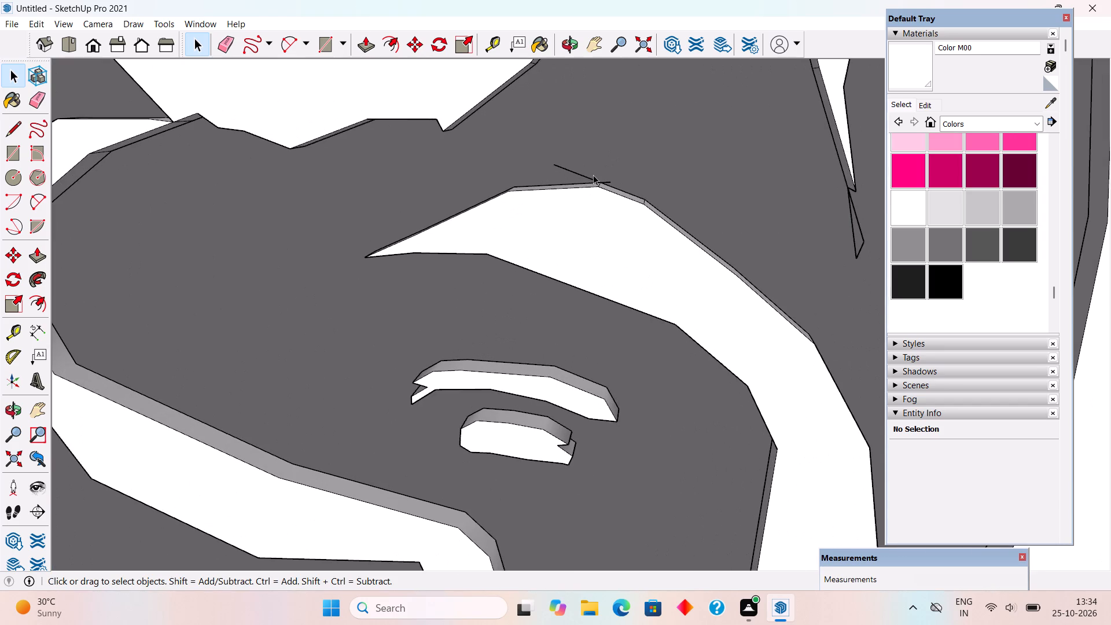
pyautogui.click(586, 175)
pyautogui.press('Delete')
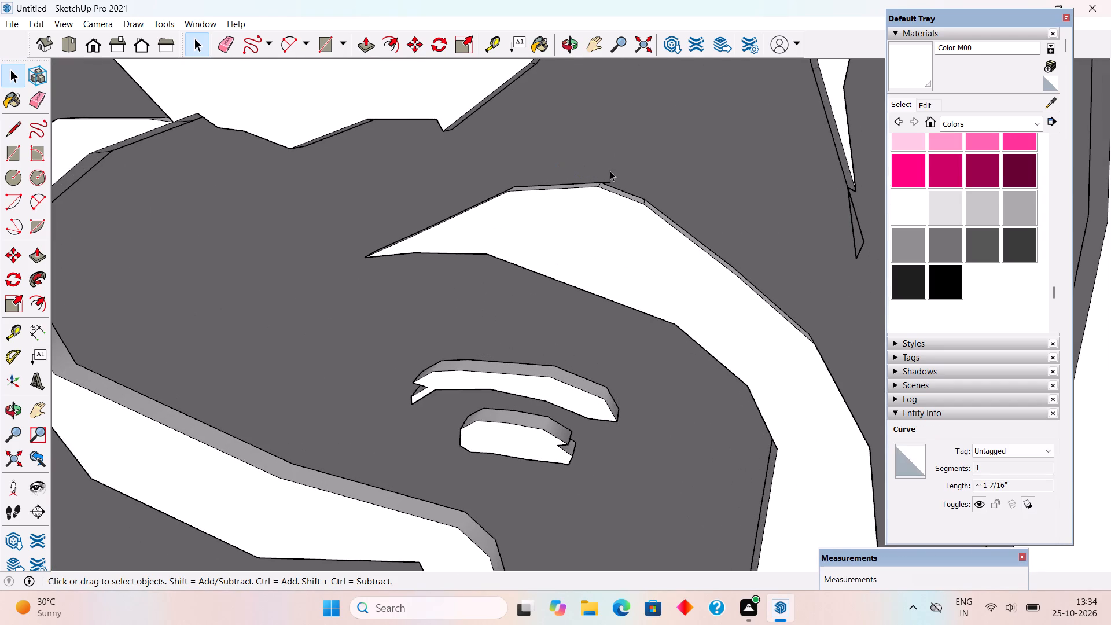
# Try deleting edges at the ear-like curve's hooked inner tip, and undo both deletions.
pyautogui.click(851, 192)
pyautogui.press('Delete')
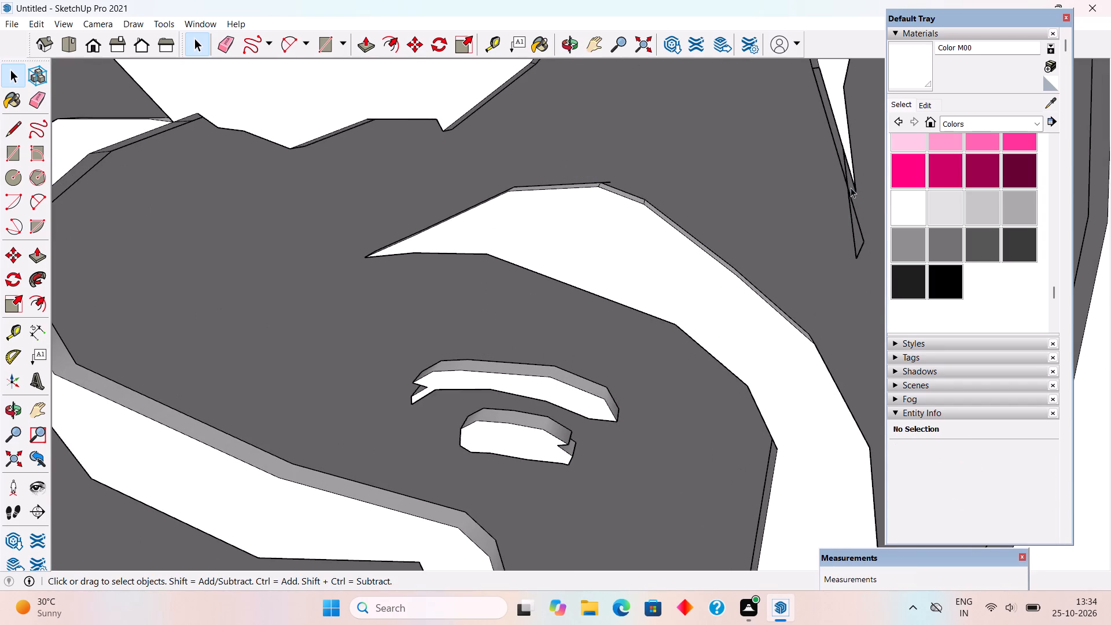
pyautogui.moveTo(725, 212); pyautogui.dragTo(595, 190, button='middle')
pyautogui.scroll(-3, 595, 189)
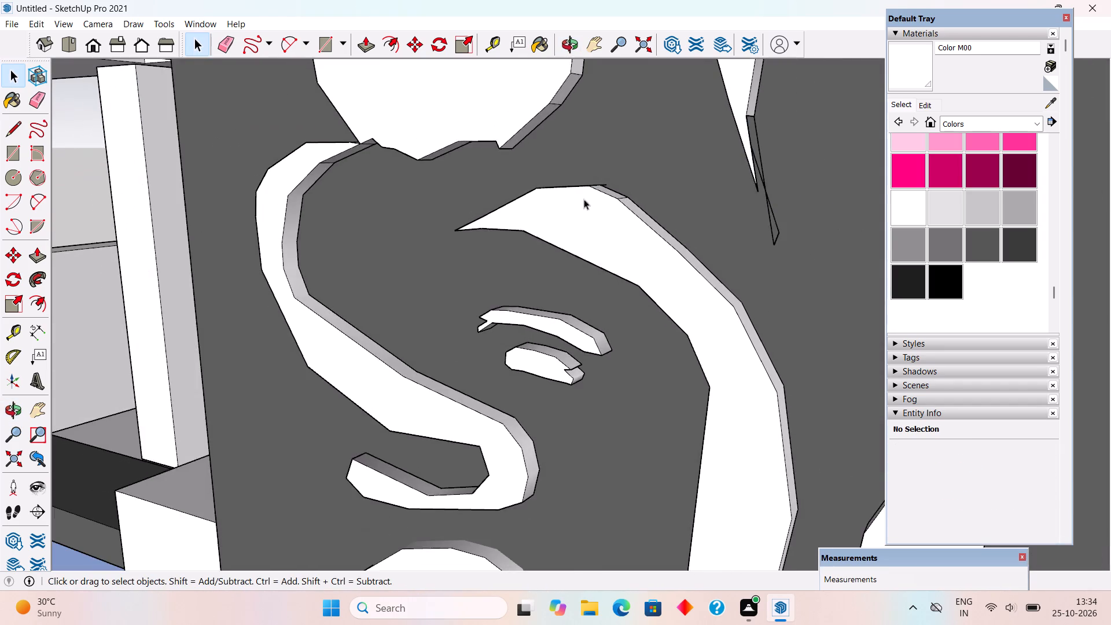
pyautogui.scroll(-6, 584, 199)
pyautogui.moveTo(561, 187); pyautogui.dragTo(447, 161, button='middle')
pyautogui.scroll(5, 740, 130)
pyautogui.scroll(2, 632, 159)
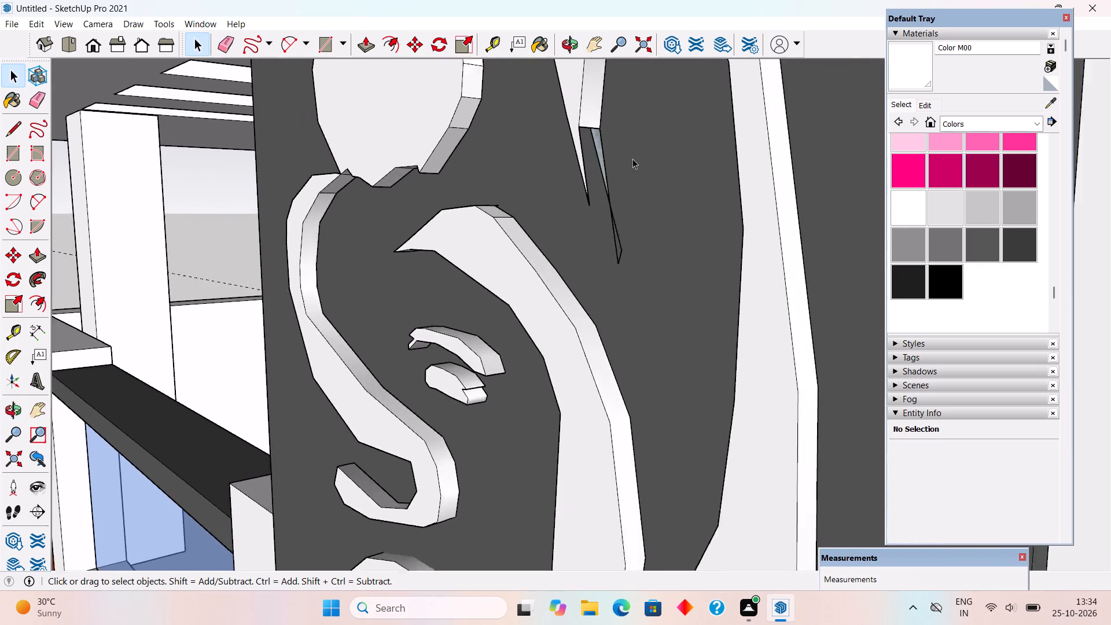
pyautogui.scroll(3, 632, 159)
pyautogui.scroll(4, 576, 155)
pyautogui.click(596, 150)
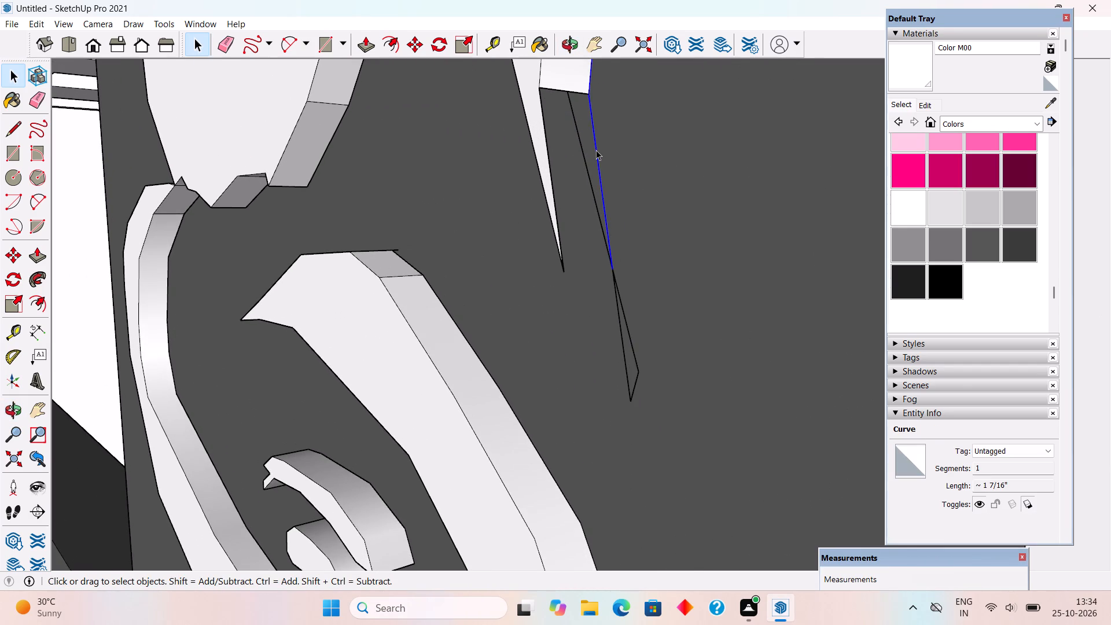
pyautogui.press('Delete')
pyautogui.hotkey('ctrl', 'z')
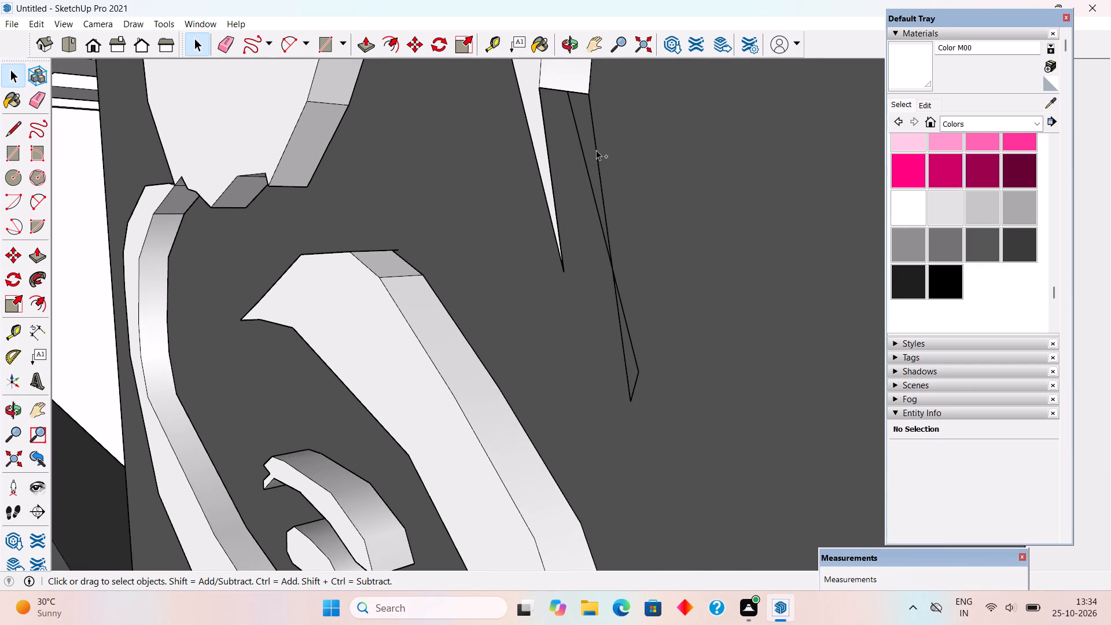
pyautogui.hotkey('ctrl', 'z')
# Delete the leftover V-shaped lines extending below the ear-like curve's hooked tip.
pyautogui.click(626, 321)
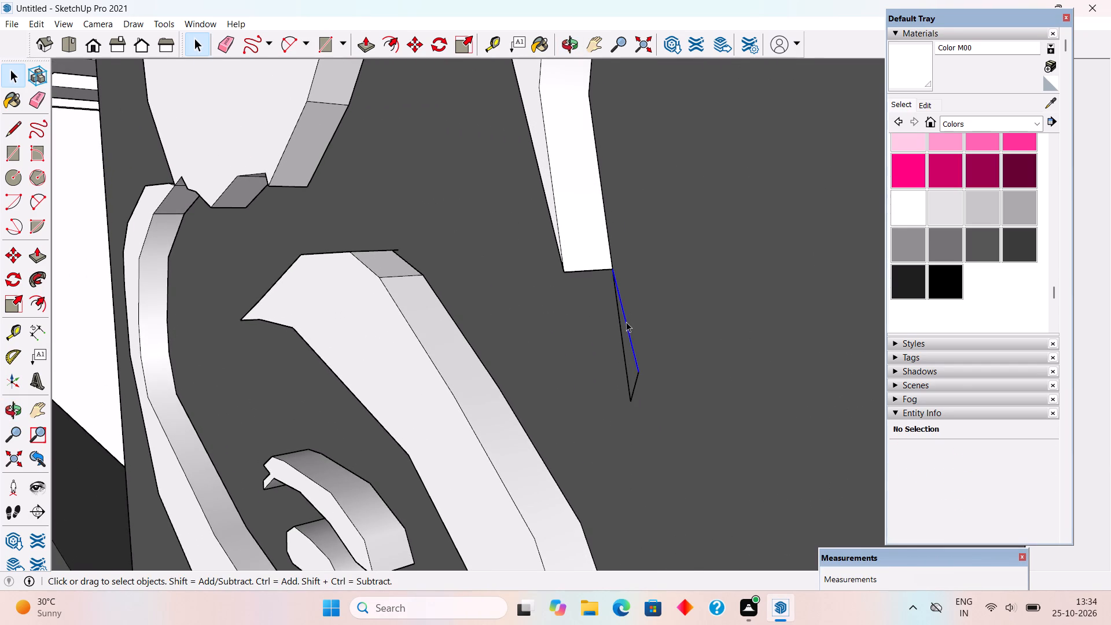
pyautogui.press('Delete')
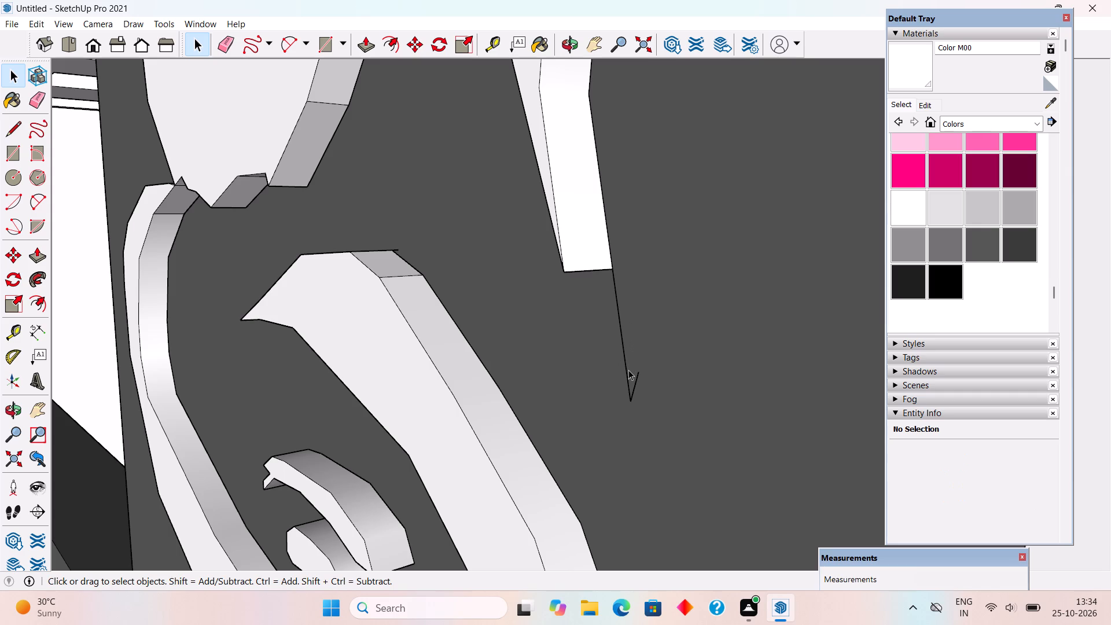
pyautogui.click(627, 376)
pyautogui.press('Delete')
# Examine the raised motif from several angles and within the whole front elevation.
pyautogui.scroll(-11, 631, 366)
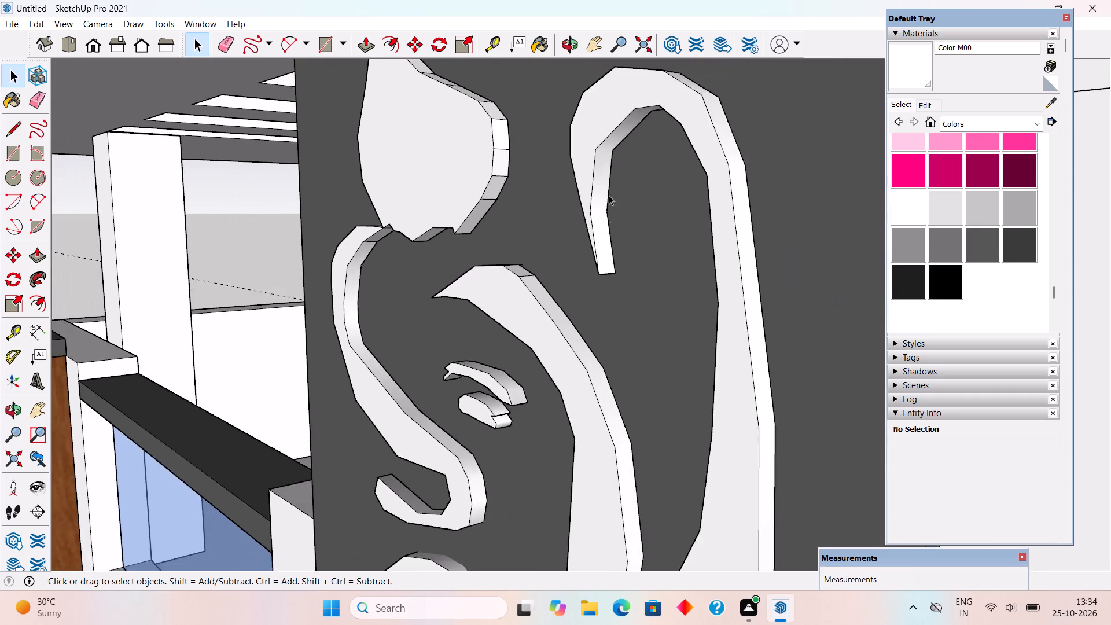
pyautogui.scroll(-8, 609, 195)
pyautogui.scroll(1, 610, 202)
pyautogui.scroll(-1, 610, 202)
pyautogui.scroll(-9, 612, 292)
pyautogui.moveTo(614, 295); pyautogui.dragTo(624, 285, button='middle')
pyautogui.moveTo(590, 334); pyautogui.dragTo(653, 353, button='middle')
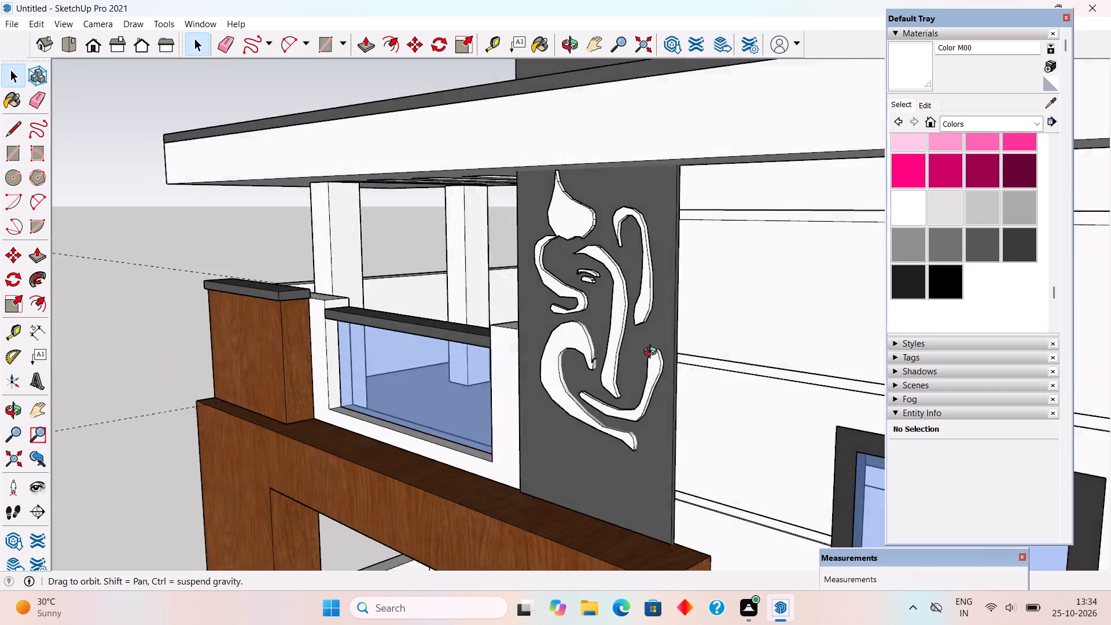
pyautogui.moveTo(653, 353); pyautogui.dragTo(878, 323, button='middle')
pyautogui.moveTo(637, 298); pyautogui.dragTo(634, 337, button='middle')
pyautogui.scroll(-3, 634, 337)
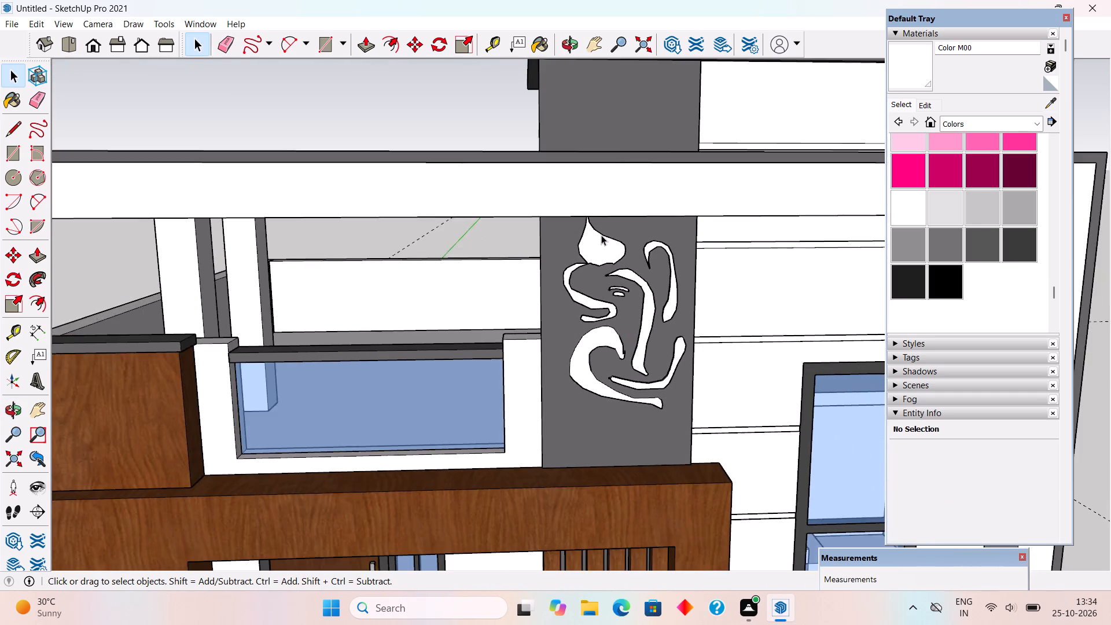
pyautogui.scroll(-10, 601, 230)
pyautogui.scroll(-7, 635, 167)
pyautogui.moveTo(637, 197); pyautogui.dragTo(635, 228, button='middle')
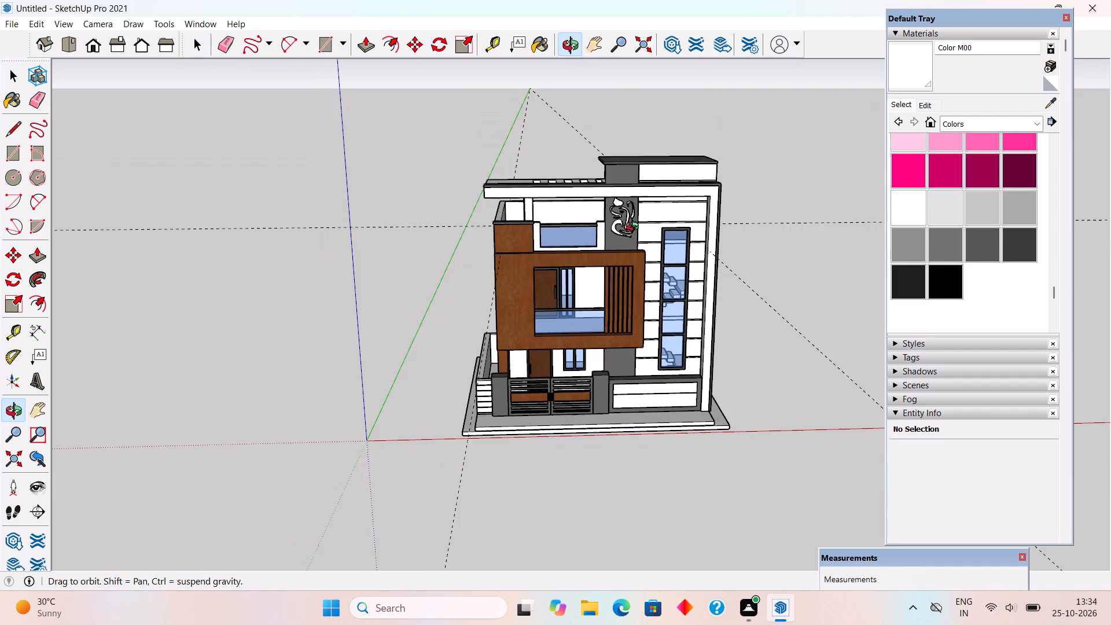
pyautogui.moveTo(635, 228); pyautogui.dragTo(633, 228, button='middle')
# Select all the raised motif pieces on the grey facade panel, including the two small eye strokes, and make them one group.
pyautogui.scroll(6, 624, 184)
pyautogui.scroll(9, 645, 253)
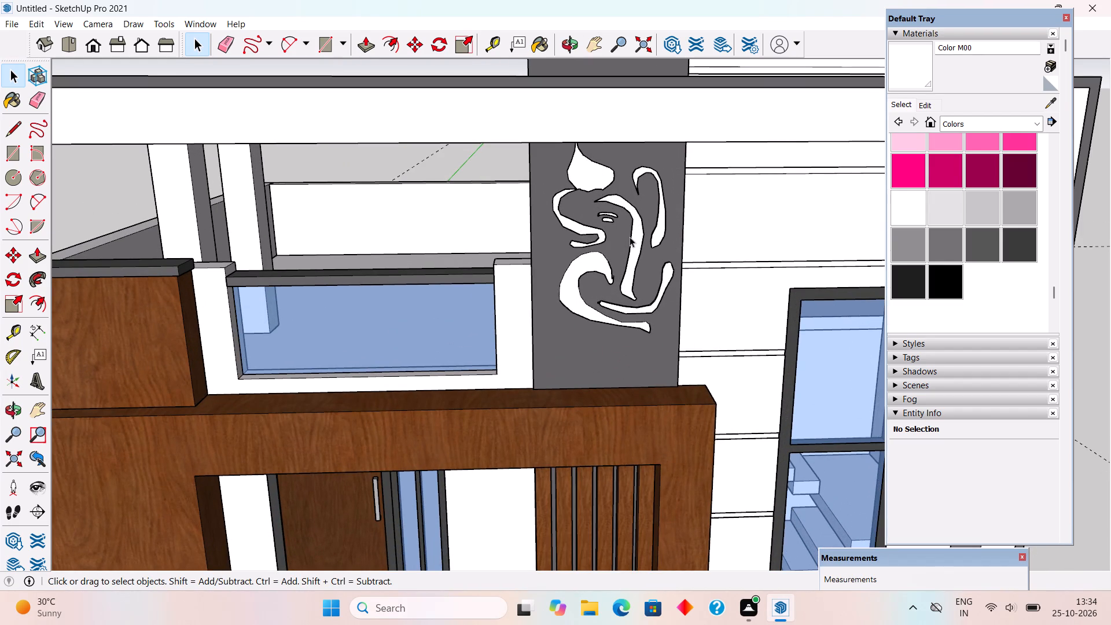
pyautogui.click(635, 238)
pyautogui.doubleClick(635, 238)
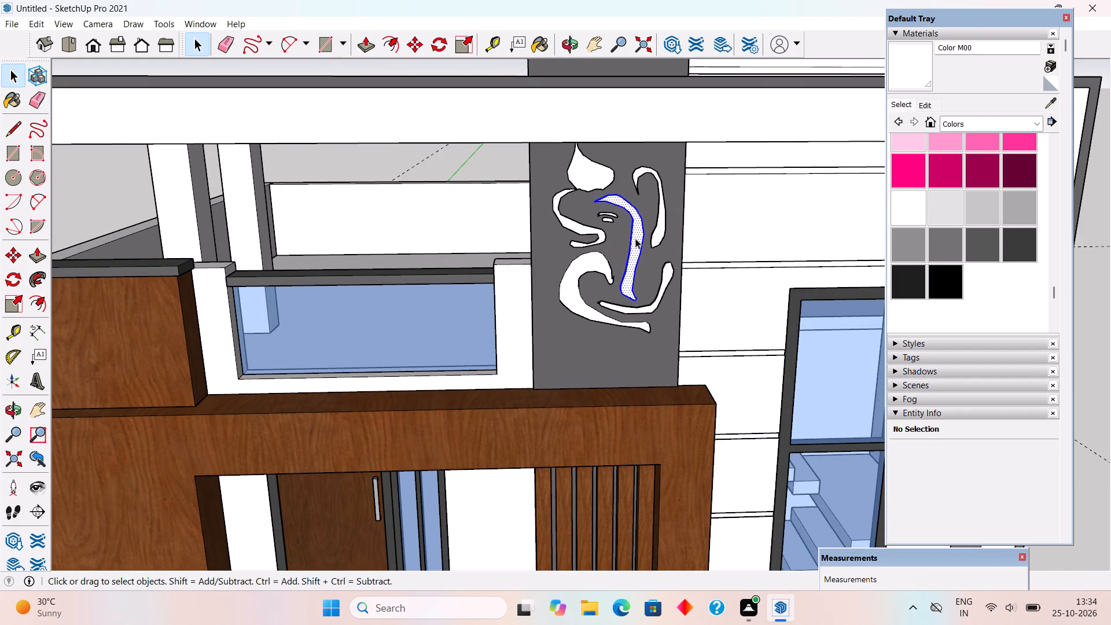
pyautogui.keyDown('ctrl'); pyautogui.scroll(5, 635, 238); pyautogui.keyUp('ctrl')
pyautogui.keyDown('ctrl'); pyautogui.scroll(4, 601, 199); pyautogui.keyUp('ctrl')
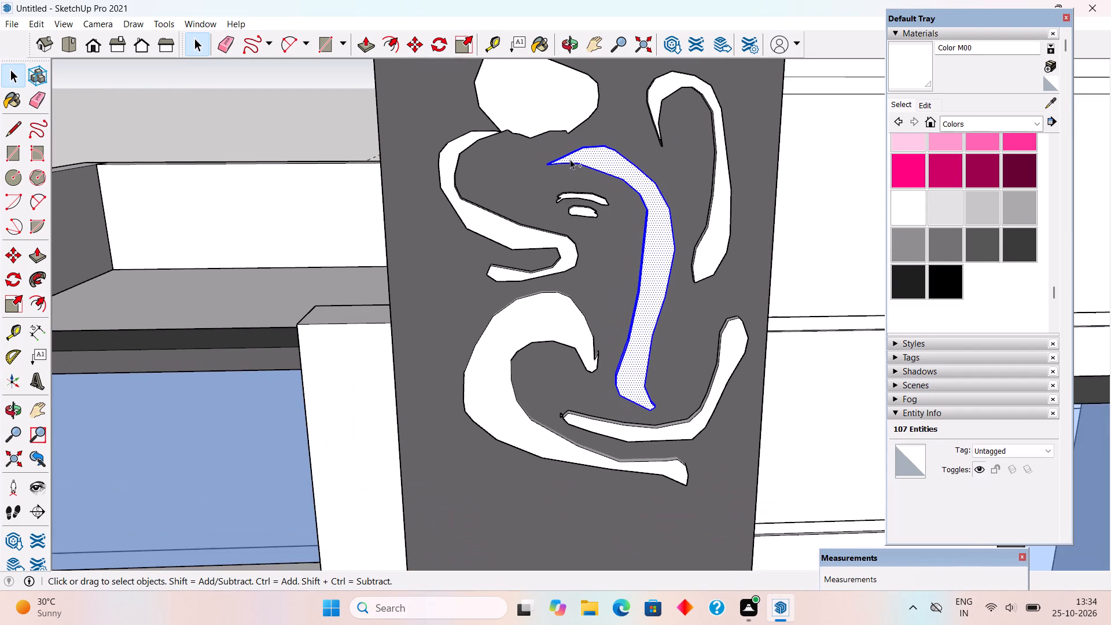
pyautogui.keyDown('ctrl'); pyautogui.tripleClick(547, 119); pyautogui.keyUp('ctrl')
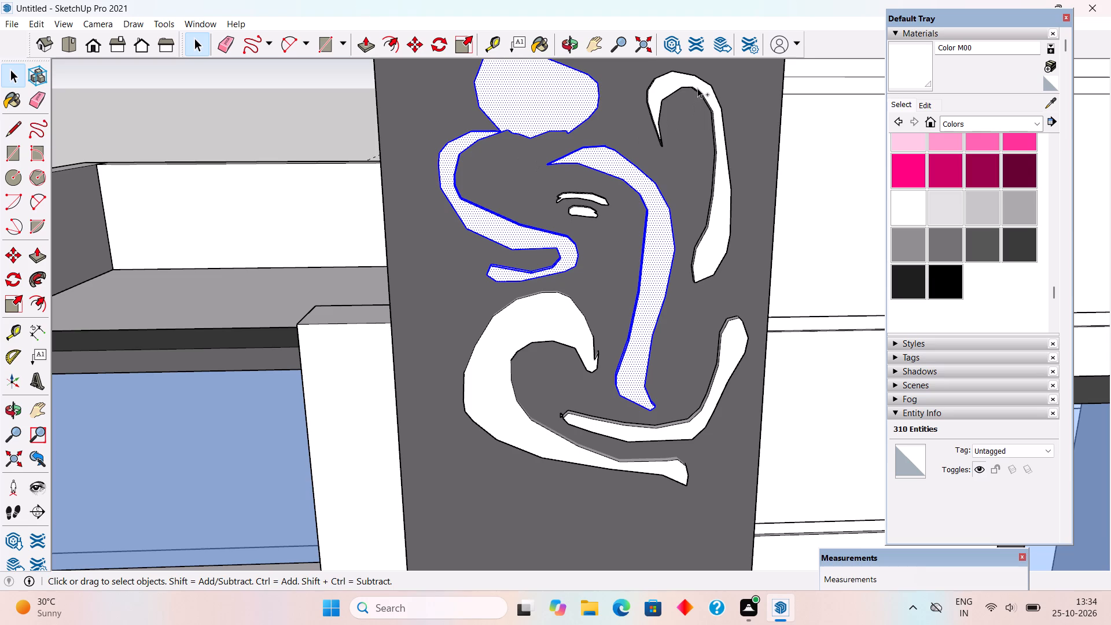
pyautogui.keyDown('ctrl'); pyautogui.tripleClick(697, 86); pyautogui.keyUp('ctrl')
pyautogui.keyDown('ctrl'); pyautogui.tripleClick(733, 357); pyautogui.keyUp('ctrl')
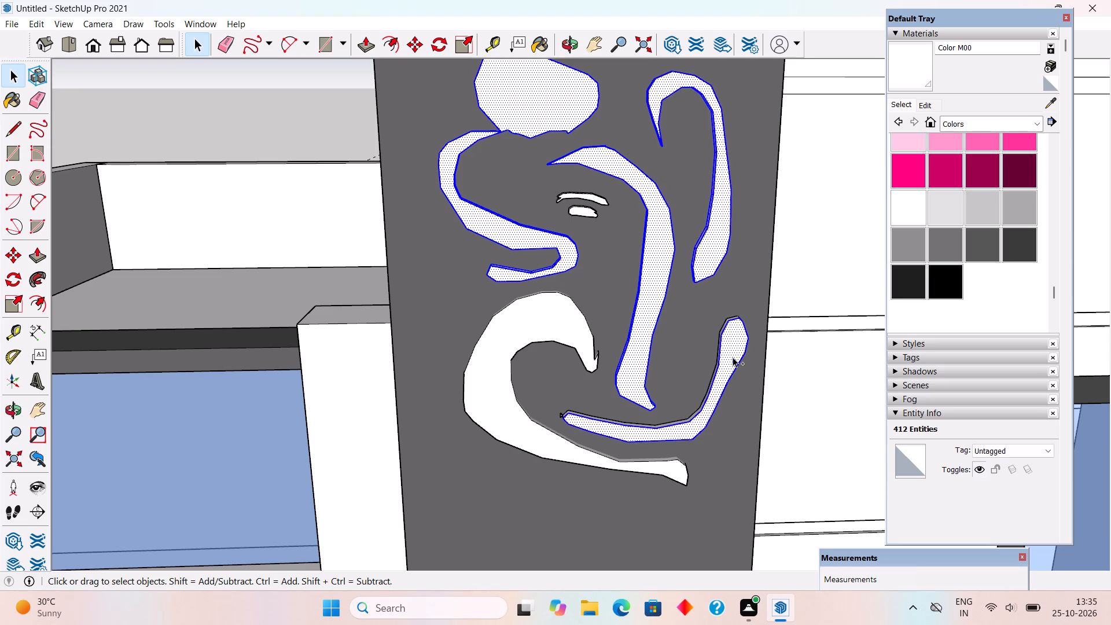
pyautogui.keyDown('ctrl'); pyautogui.tripleClick(573, 333); pyautogui.keyUp('ctrl')
pyautogui.keyDown('ctrl'); pyautogui.moveTo(579, 262); pyautogui.dragTo(505, 304, button='middle'); pyautogui.keyUp('ctrl')
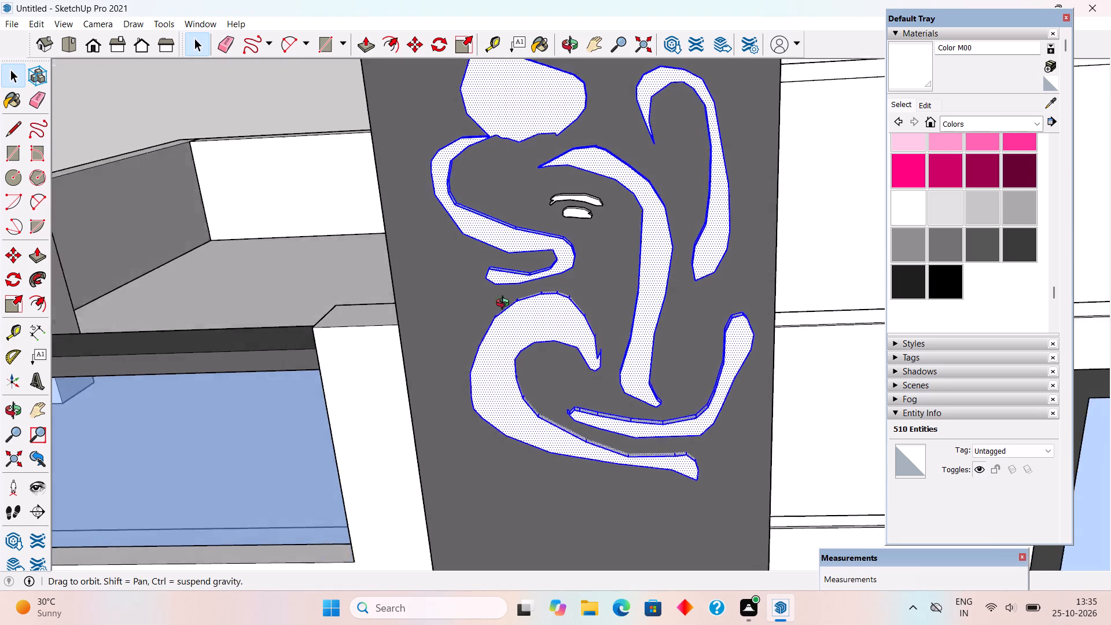
pyautogui.keyDown('ctrl'); pyautogui.moveTo(505, 304); pyautogui.dragTo(355, 376, button='middle'); pyautogui.keyUp('ctrl')
pyautogui.keyDown('ctrl'); pyautogui.scroll(-2, 501, 209); pyautogui.keyUp('ctrl')
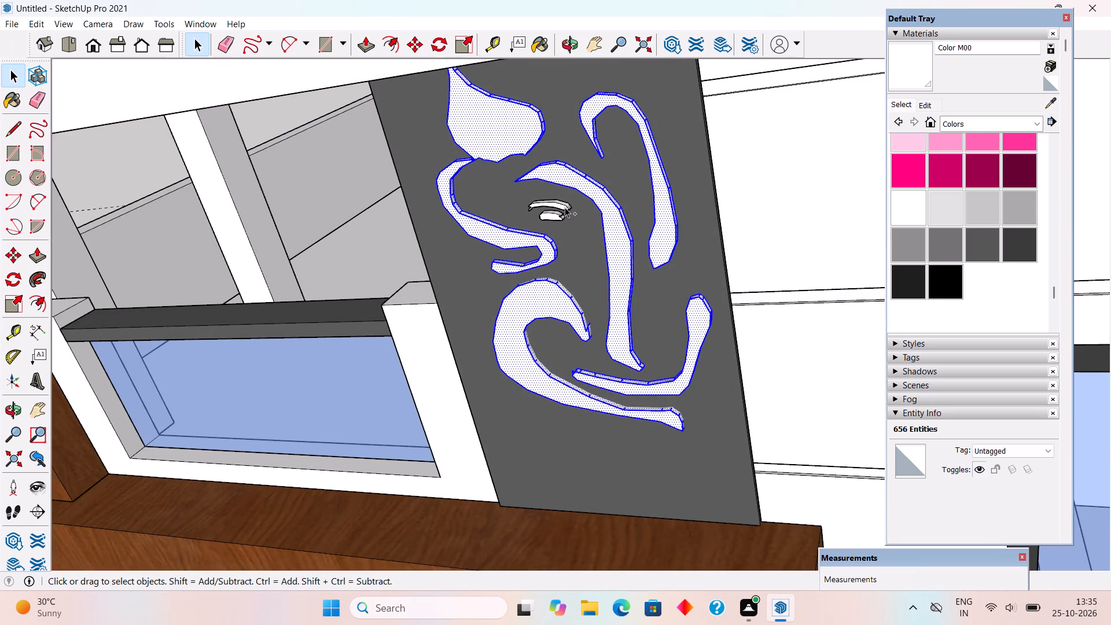
pyautogui.keyDown('ctrl'); pyautogui.scroll(9, 561, 210); pyautogui.keyUp('ctrl')
pyautogui.keyDown('ctrl'); pyautogui.tripleClick(554, 204); pyautogui.keyUp('ctrl')
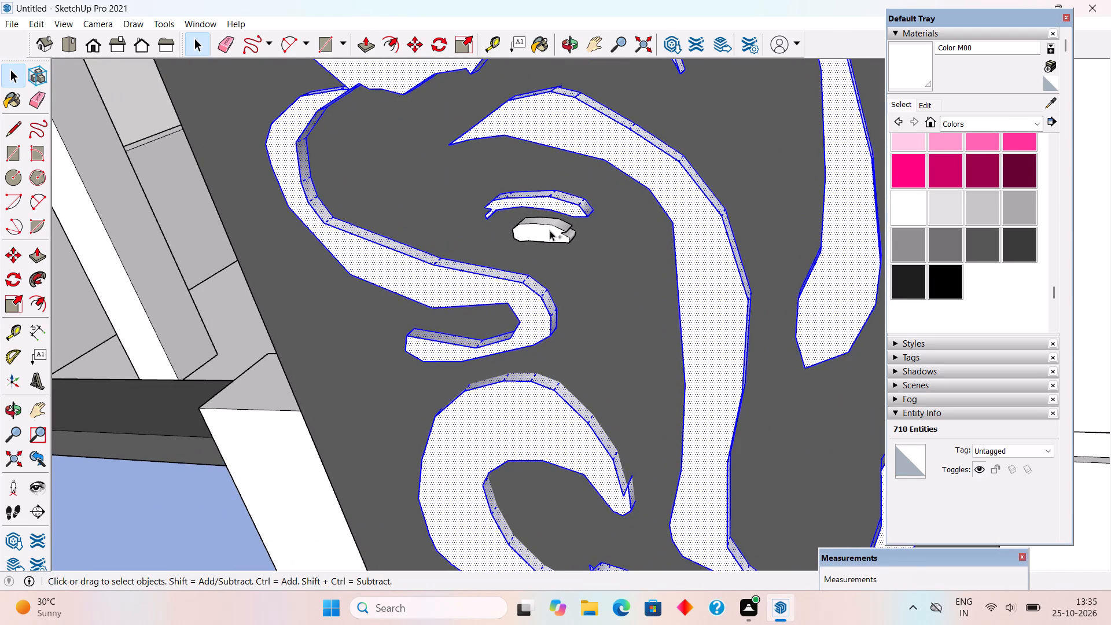
pyautogui.keyDown('ctrl'); pyautogui.tripleClick(550, 230); pyautogui.keyUp('ctrl')
pyautogui.keyDown('ctrl'); pyautogui.rightClick(550, 230); pyautogui.keyUp('ctrl')
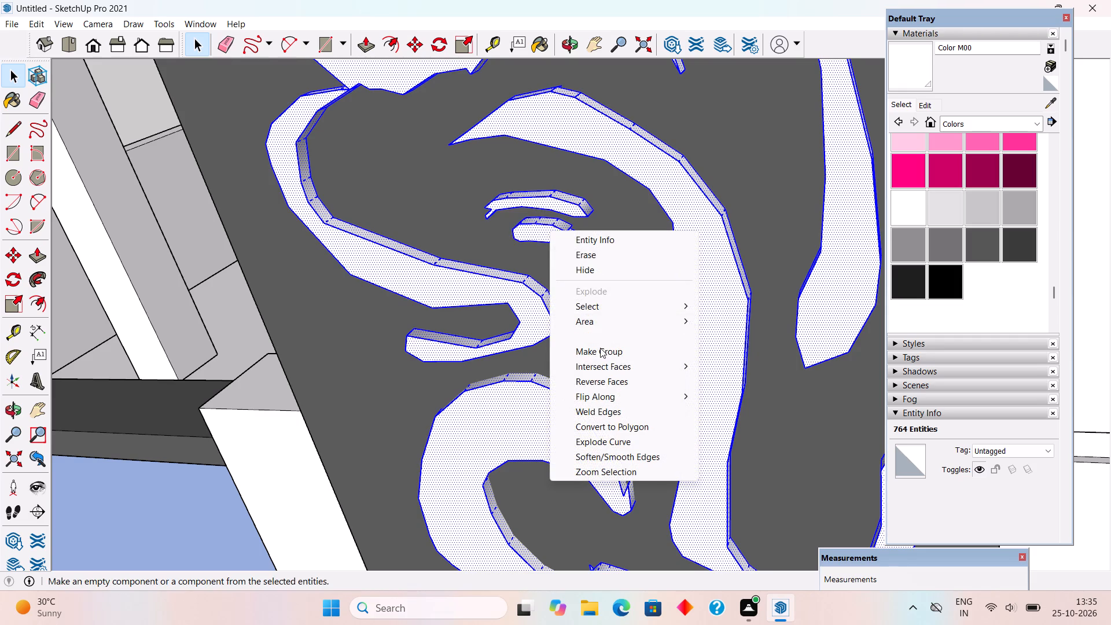
pyautogui.keyDown('ctrl'); pyautogui.click(600, 348); pyautogui.keyUp('ctrl')
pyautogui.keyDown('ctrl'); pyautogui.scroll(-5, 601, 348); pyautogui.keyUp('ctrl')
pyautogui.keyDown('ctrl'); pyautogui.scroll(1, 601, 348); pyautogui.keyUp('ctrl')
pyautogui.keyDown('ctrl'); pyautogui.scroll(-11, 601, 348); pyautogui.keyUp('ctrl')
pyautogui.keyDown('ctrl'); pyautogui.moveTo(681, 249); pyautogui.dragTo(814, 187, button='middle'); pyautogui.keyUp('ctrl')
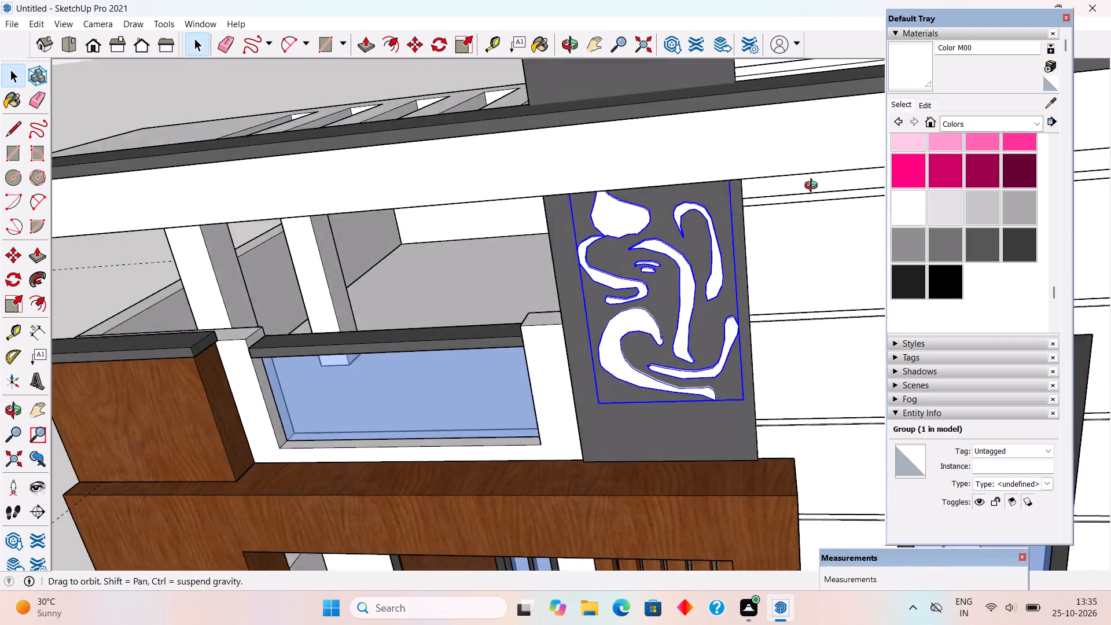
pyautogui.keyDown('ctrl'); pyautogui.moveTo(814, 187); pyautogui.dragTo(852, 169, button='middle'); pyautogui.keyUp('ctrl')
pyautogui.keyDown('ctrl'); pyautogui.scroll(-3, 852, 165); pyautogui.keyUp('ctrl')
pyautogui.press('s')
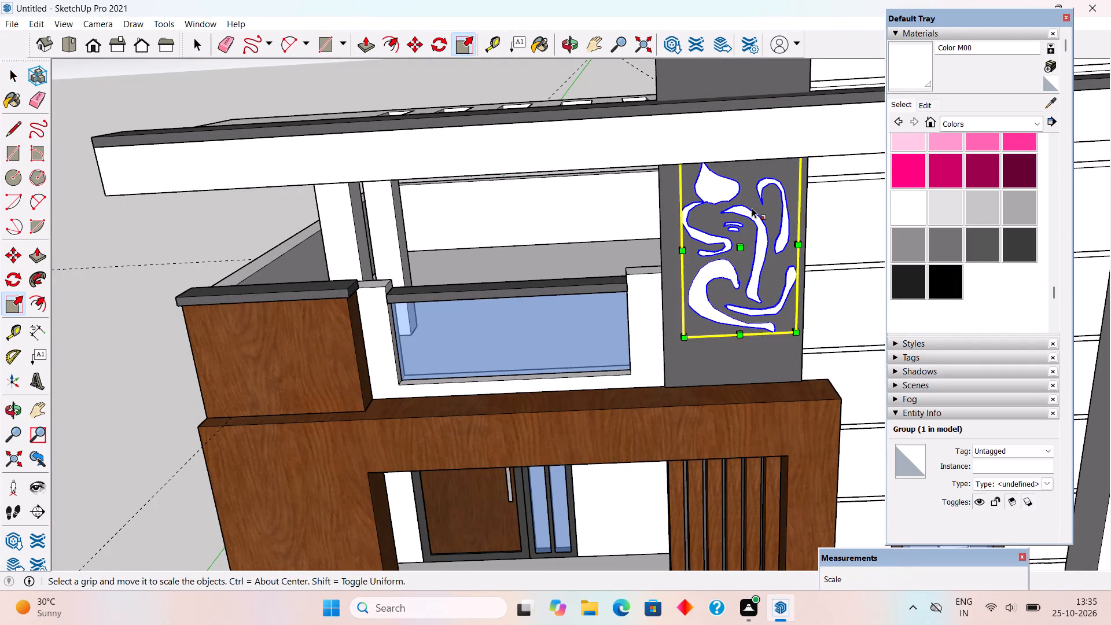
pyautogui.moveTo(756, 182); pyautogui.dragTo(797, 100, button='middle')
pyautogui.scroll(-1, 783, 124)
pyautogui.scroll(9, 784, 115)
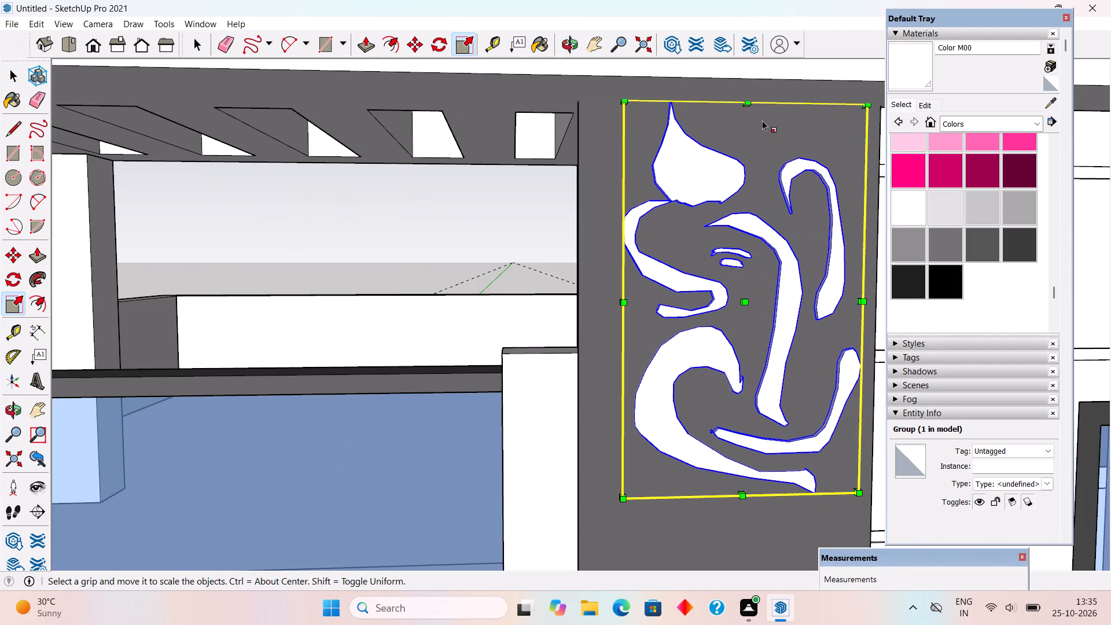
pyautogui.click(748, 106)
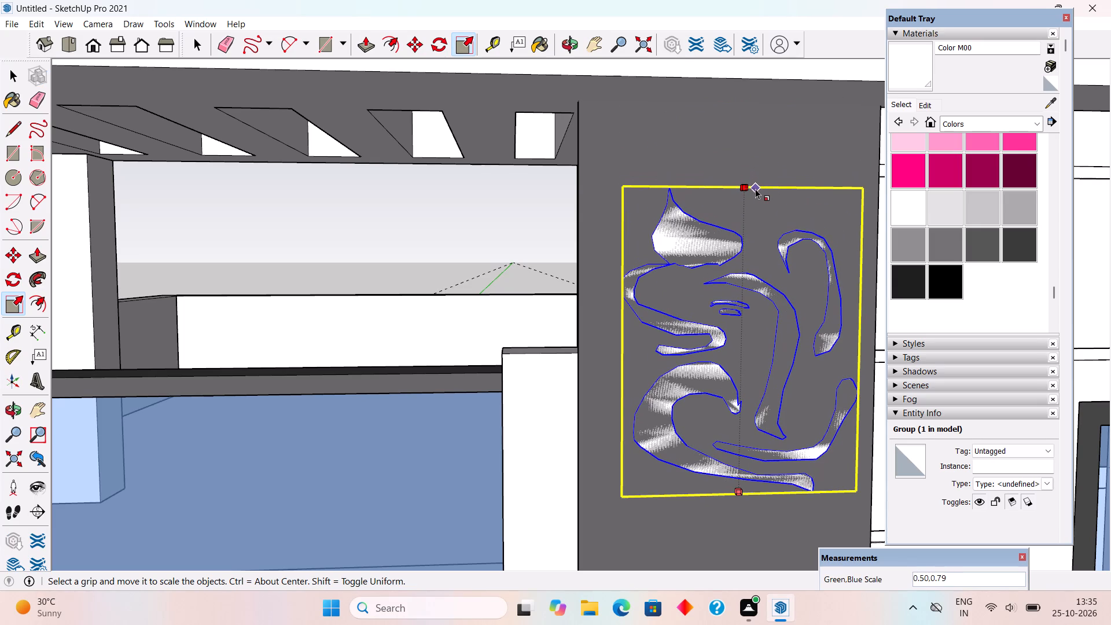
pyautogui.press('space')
# Scale the motif group's height to about 0.84 by lowering its upper edge away from the slab above.
pyautogui.moveTo(785, 221); pyautogui.dragTo(870, 300, button='middle')
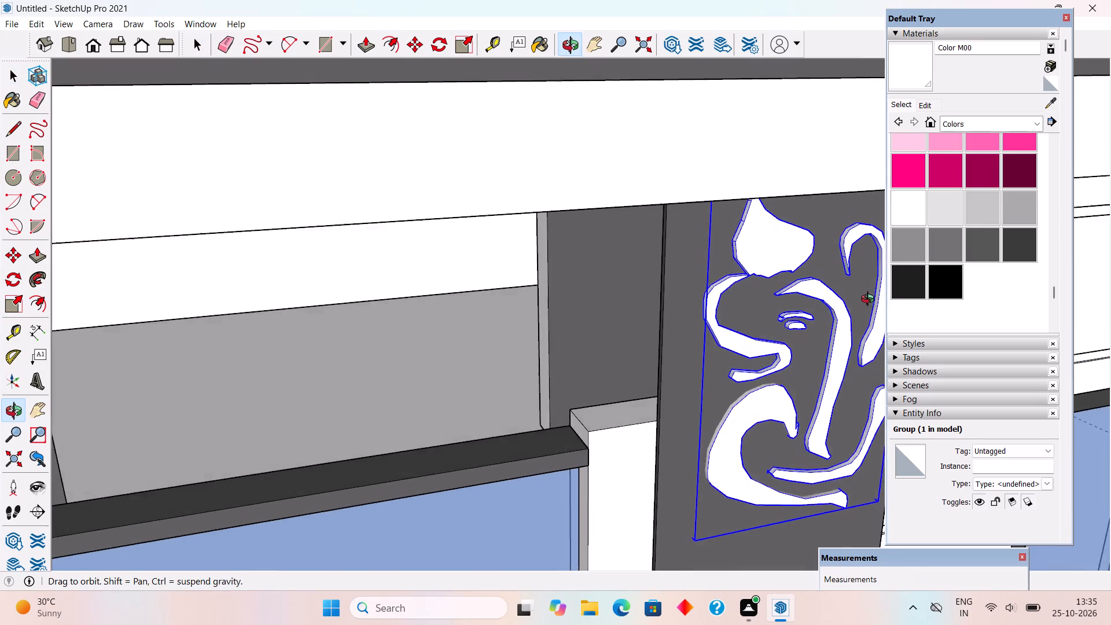
pyautogui.moveTo(870, 300); pyautogui.dragTo(897, 161, button='middle')
pyautogui.scroll(-4, 897, 161)
pyautogui.scroll(-9, 713, 175)
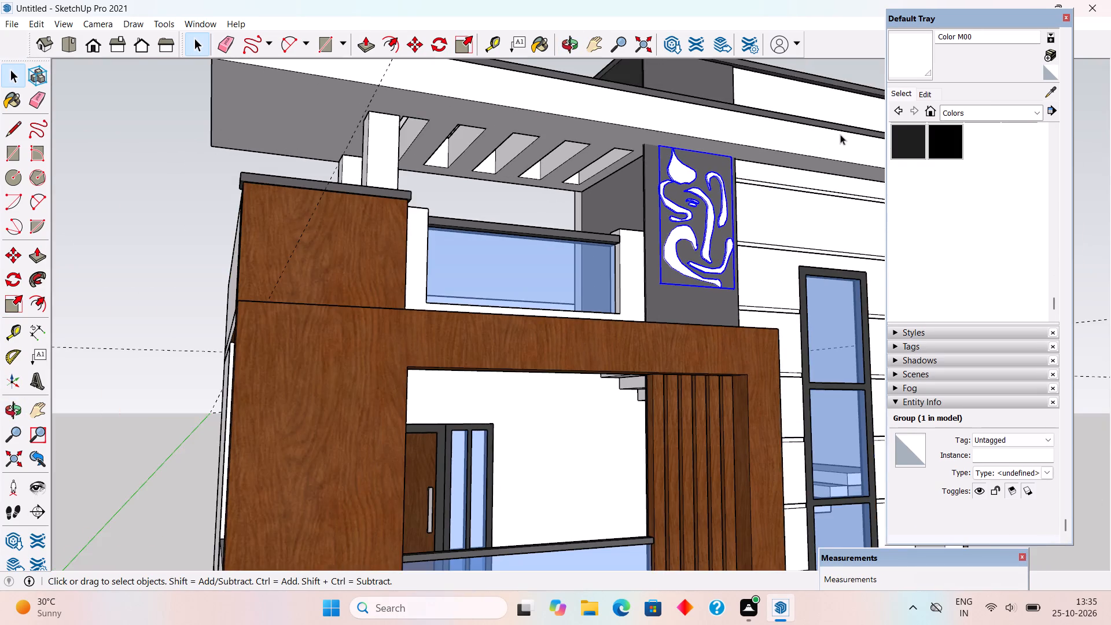
pyautogui.scroll(6, 843, 129)
pyautogui.moveTo(650, 171); pyautogui.dragTo(877, 204, button='middle')
pyautogui.scroll(5, 737, 188)
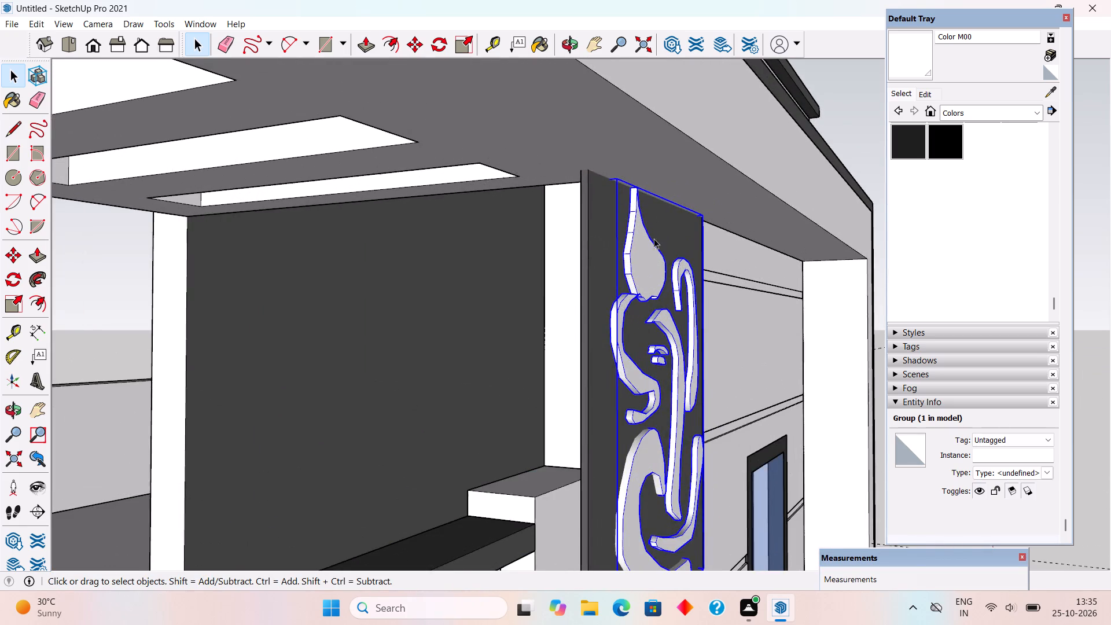
pyautogui.moveTo(653, 239); pyautogui.dragTo(682, 238, button='middle')
pyautogui.scroll(6, 677, 212)
pyautogui.scroll(4, 611, 204)
pyautogui.moveTo(591, 168); pyautogui.dragTo(616, 199, button='middle')
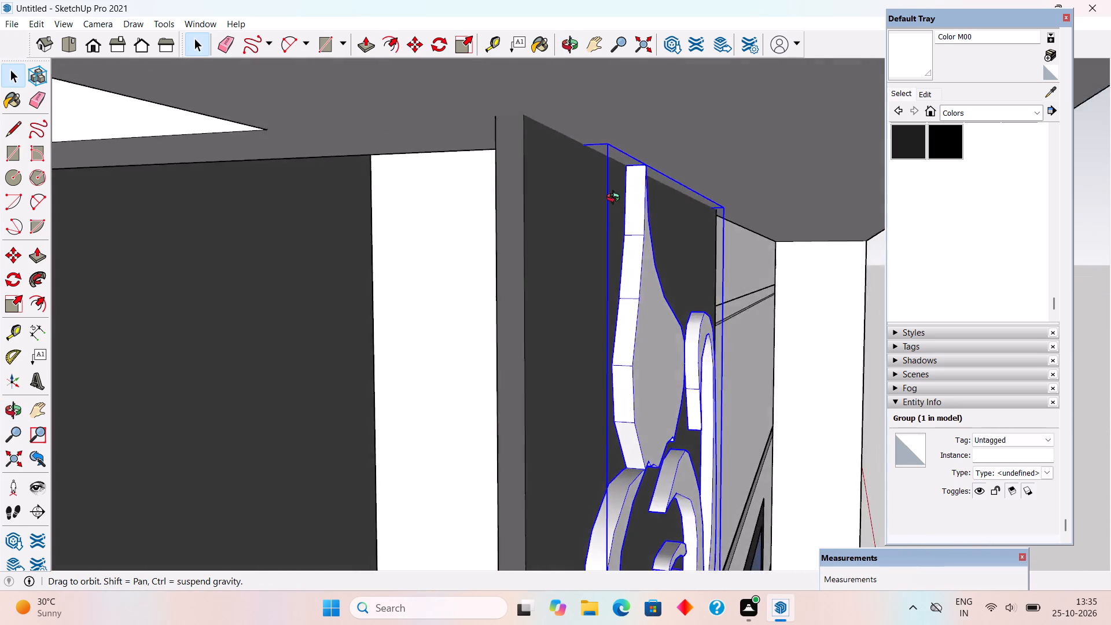
pyautogui.moveTo(616, 199); pyautogui.dragTo(602, 220, button='middle')
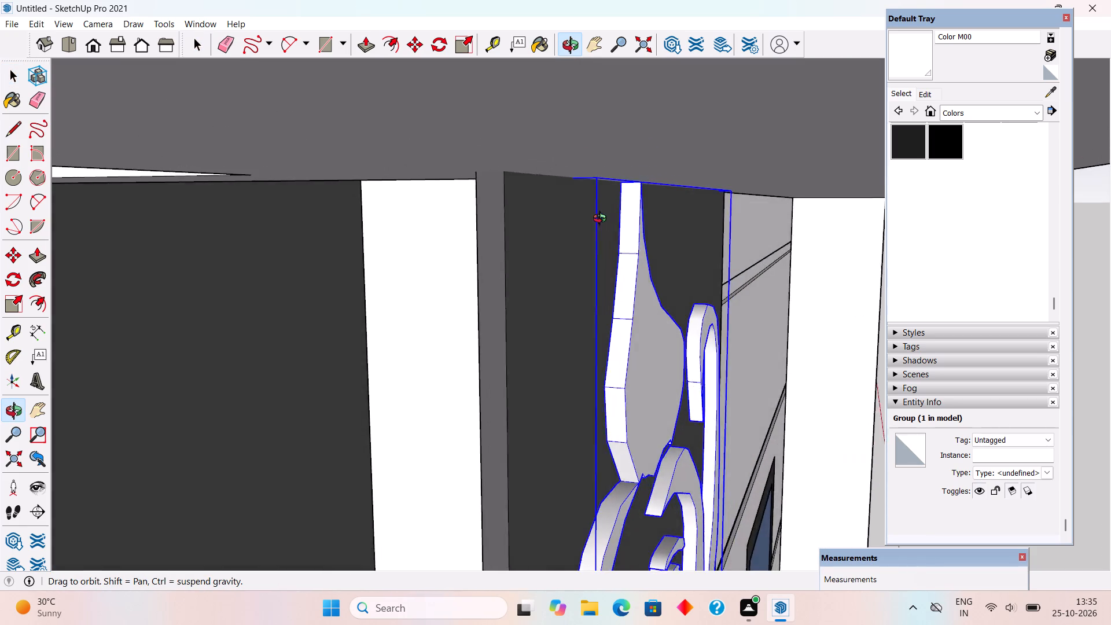
pyautogui.moveTo(602, 220); pyautogui.dragTo(617, 208, button='middle')
pyautogui.press('s')
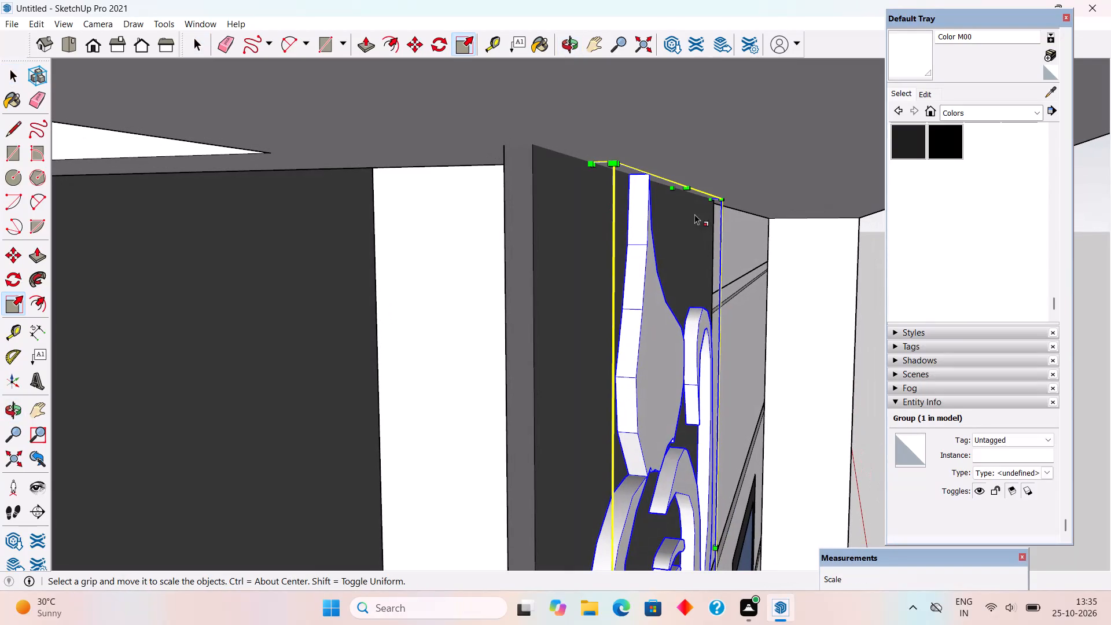
pyautogui.click(669, 187)
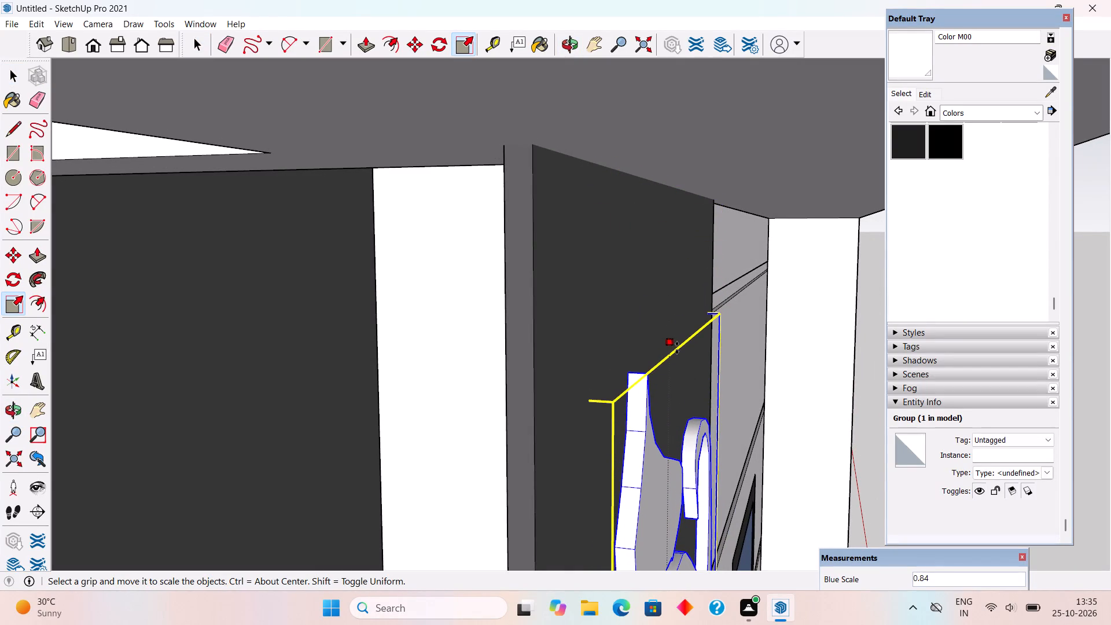
pyautogui.click(677, 348)
# Scale the motif group's height to about 0.96 by raising its lower edge along the grey panel.
pyautogui.scroll(-9, 682, 299)
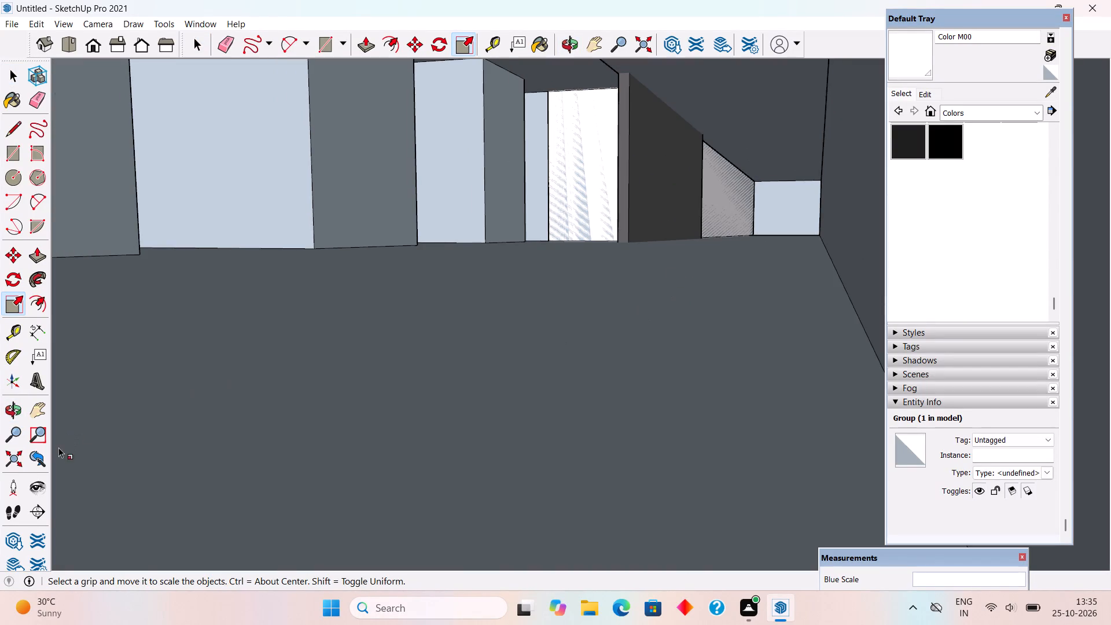
pyautogui.click(24, 456)
pyautogui.moveTo(742, 370); pyautogui.dragTo(371, 362, button='middle')
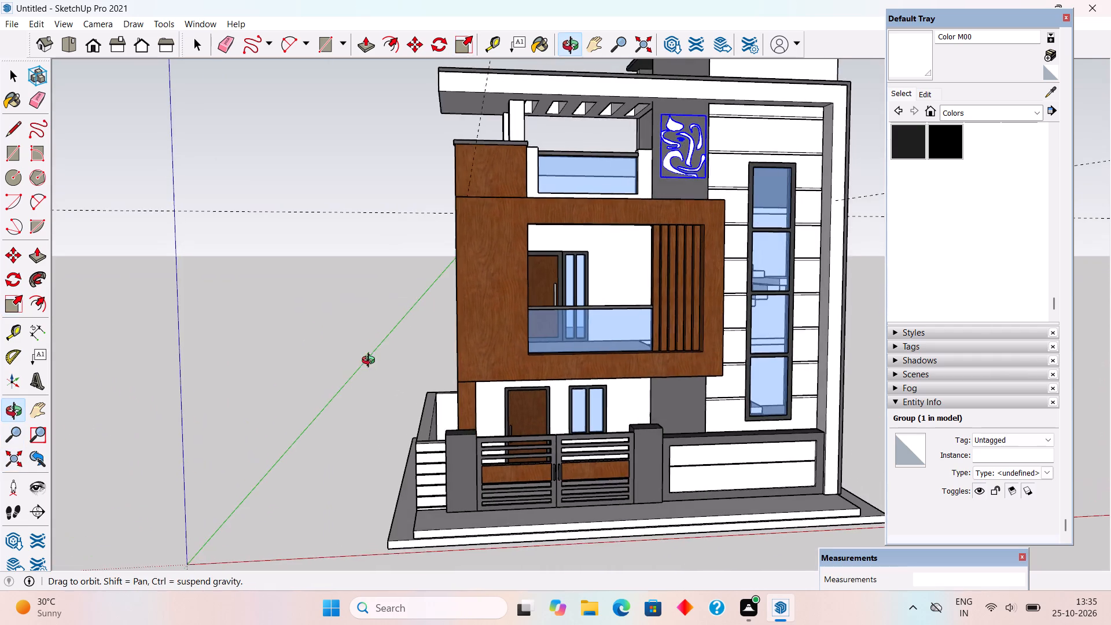
pyautogui.moveTo(371, 362); pyautogui.dragTo(374, 361, button='middle')
pyautogui.scroll(5, 688, 185)
pyautogui.moveTo(633, 143); pyautogui.dragTo(564, 180, button='middle')
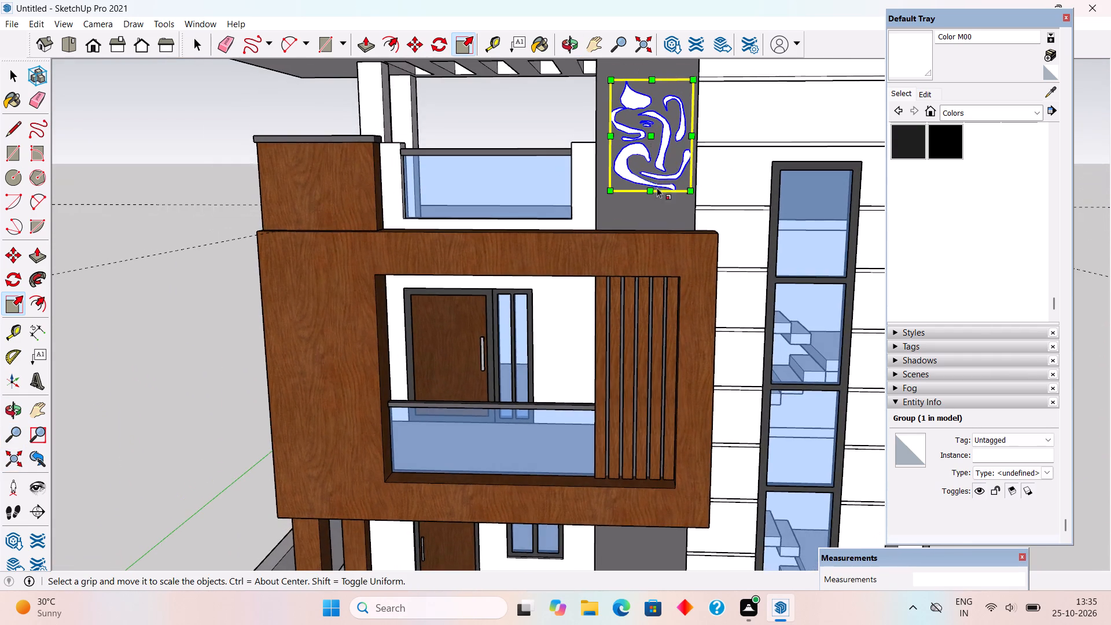
pyautogui.scroll(5, 650, 191)
pyautogui.moveTo(696, 189); pyautogui.dragTo(871, 174, button='middle')
pyautogui.scroll(11, 787, 199)
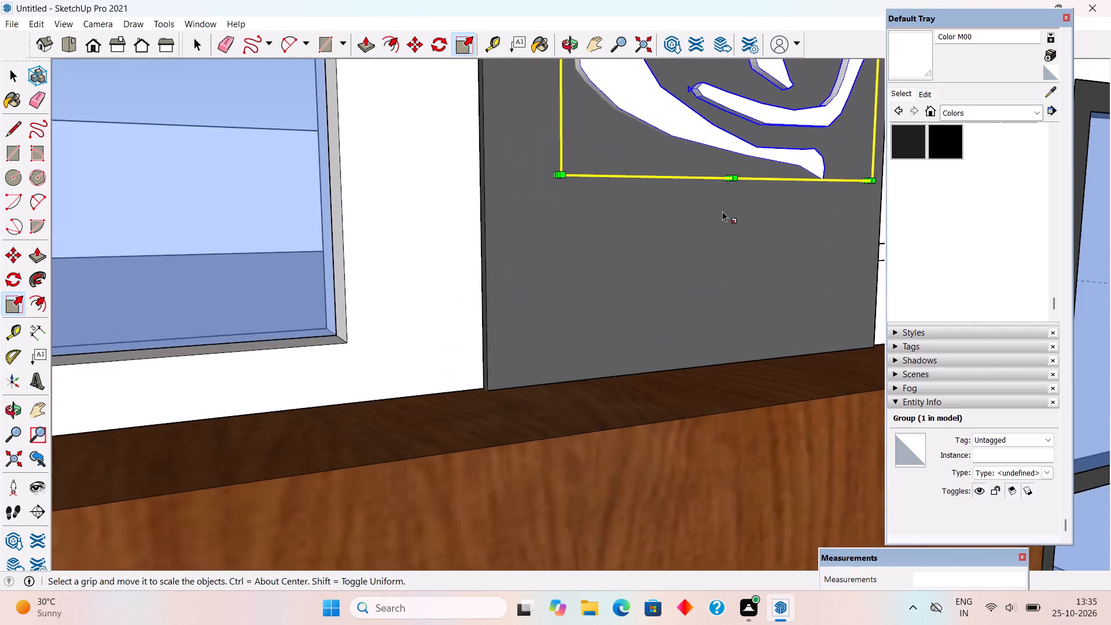
pyautogui.scroll(3, 722, 211)
pyautogui.moveTo(727, 149); pyautogui.dragTo(811, 121, button='middle')
pyautogui.scroll(4, 808, 153)
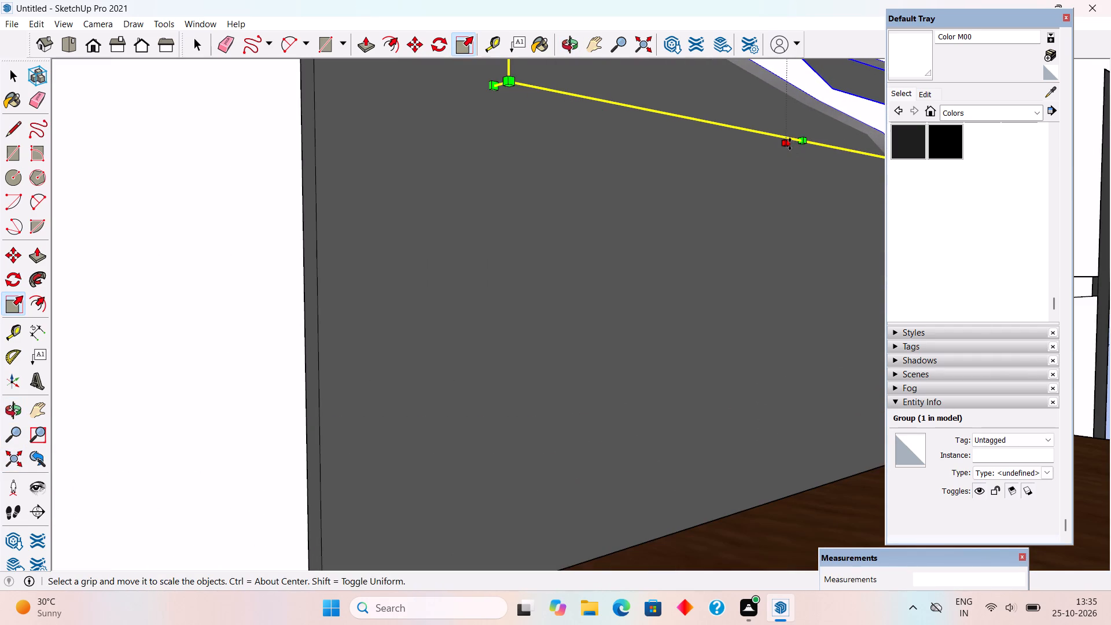
pyautogui.click(790, 144)
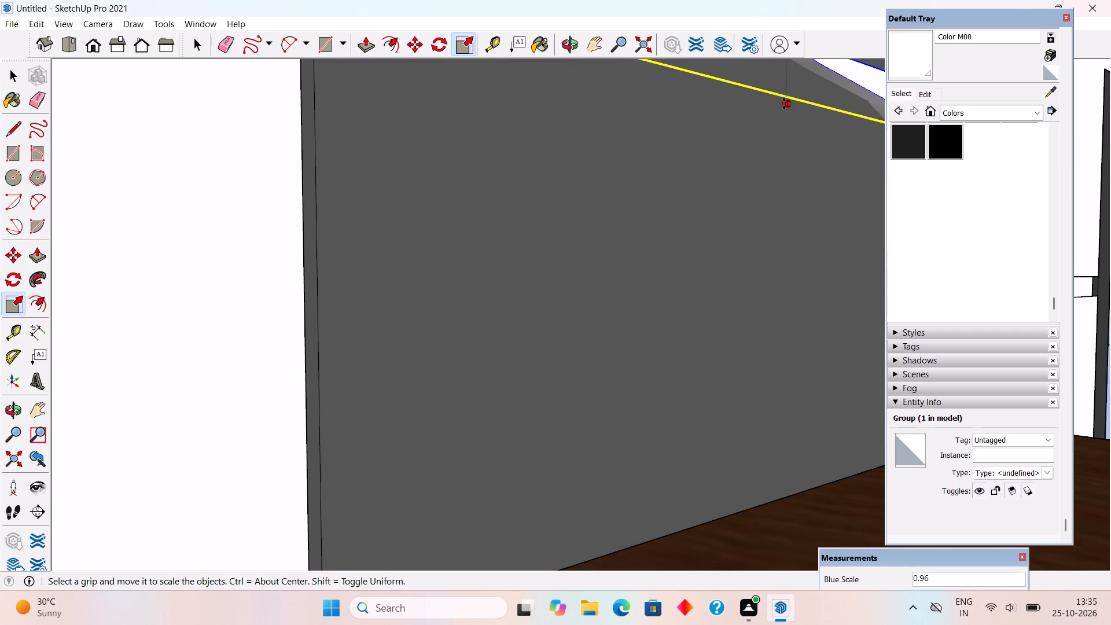
pyautogui.click(784, 104)
# Scale the motif group's width to about 0.93 by bringing its right edge inward from the panel's side.
pyautogui.scroll(-20, 757, 174)
pyautogui.scroll(-2, 757, 174)
pyautogui.moveTo(765, 208); pyautogui.dragTo(708, 238, button='middle')
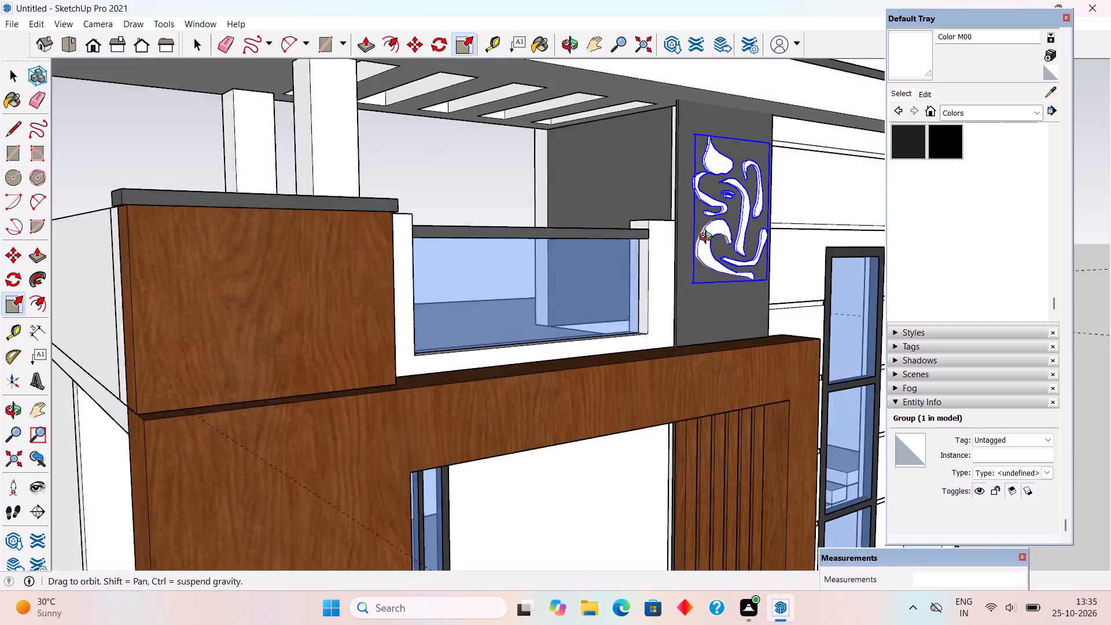
pyautogui.moveTo(708, 238); pyautogui.dragTo(450, 253, button='middle')
pyautogui.scroll(5, 653, 239)
pyautogui.moveTo(564, 223); pyautogui.dragTo(423, 261, button='middle')
pyautogui.scroll(5, 445, 274)
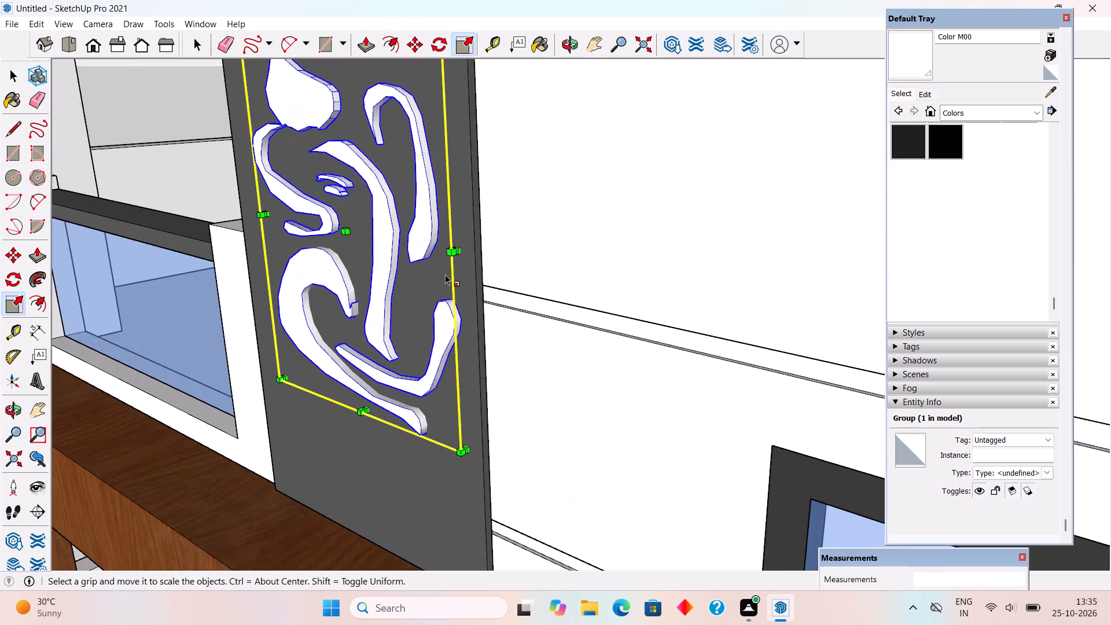
pyautogui.scroll(5, 465, 260)
pyautogui.click(455, 241)
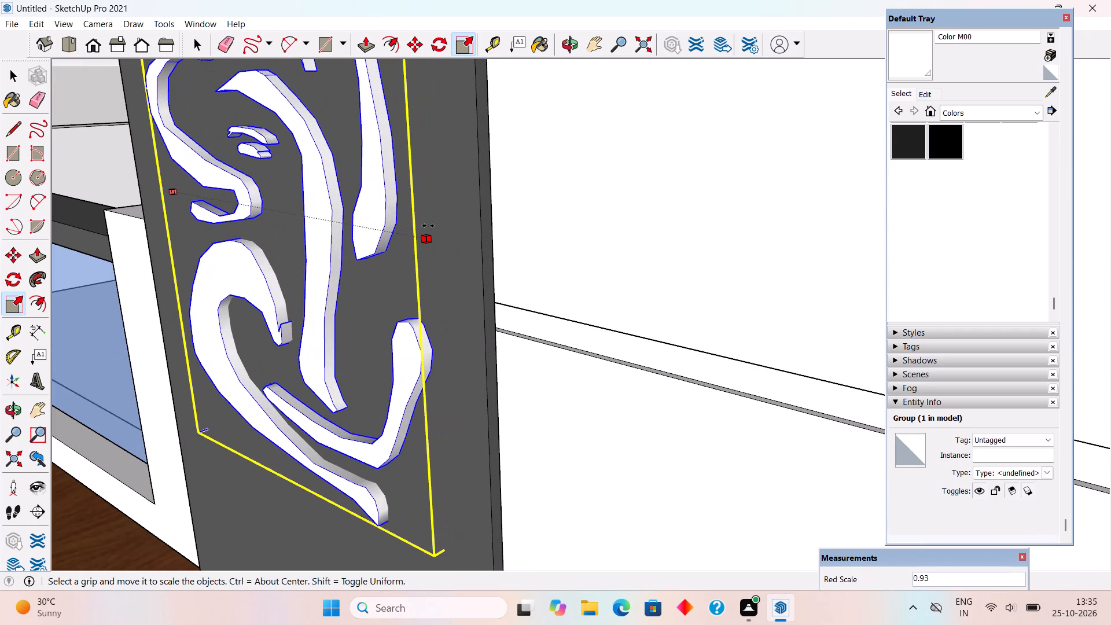
pyautogui.click(420, 220)
# Scale the motif group's width to about 0.96 by bringing its left edge inward from the panel's side.
pyautogui.scroll(-9, 465, 267)
pyautogui.scroll(-1, 375, 282)
pyautogui.moveTo(476, 283); pyautogui.dragTo(593, 284, button='middle')
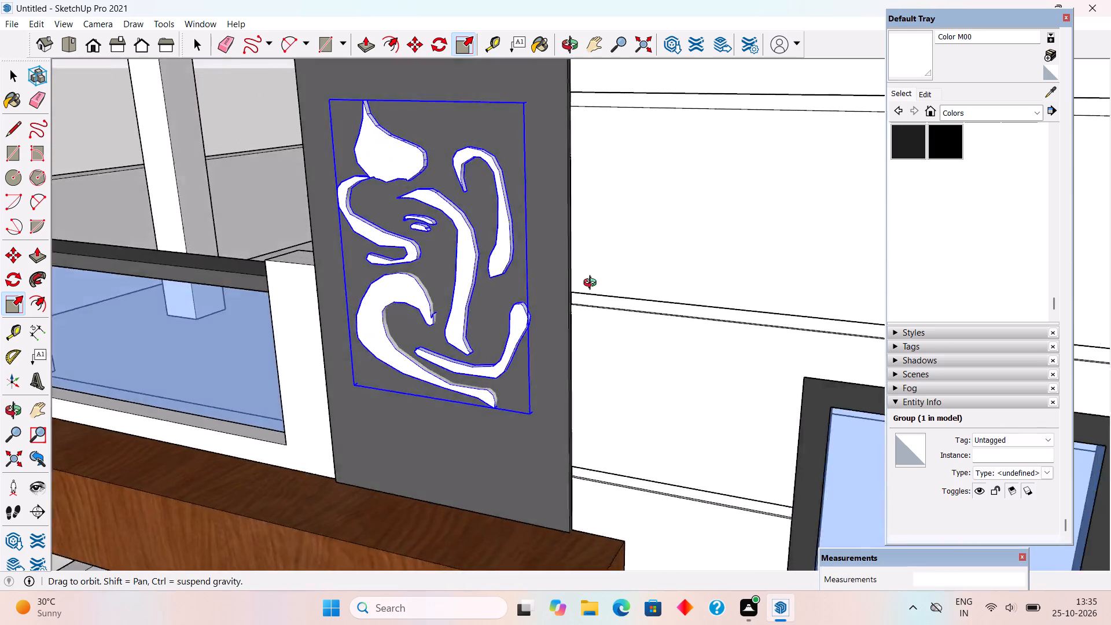
pyautogui.moveTo(593, 284); pyautogui.dragTo(761, 297, button='middle')
pyautogui.moveTo(498, 288); pyautogui.dragTo(583, 288, button='middle')
pyautogui.scroll(5, 591, 290)
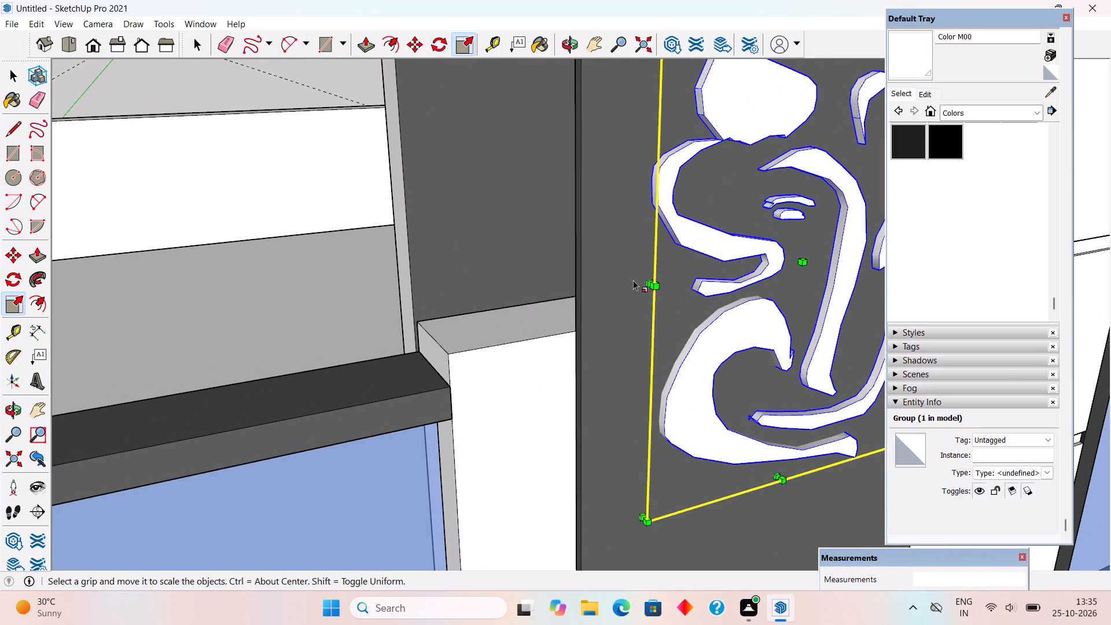
pyautogui.click(645, 285)
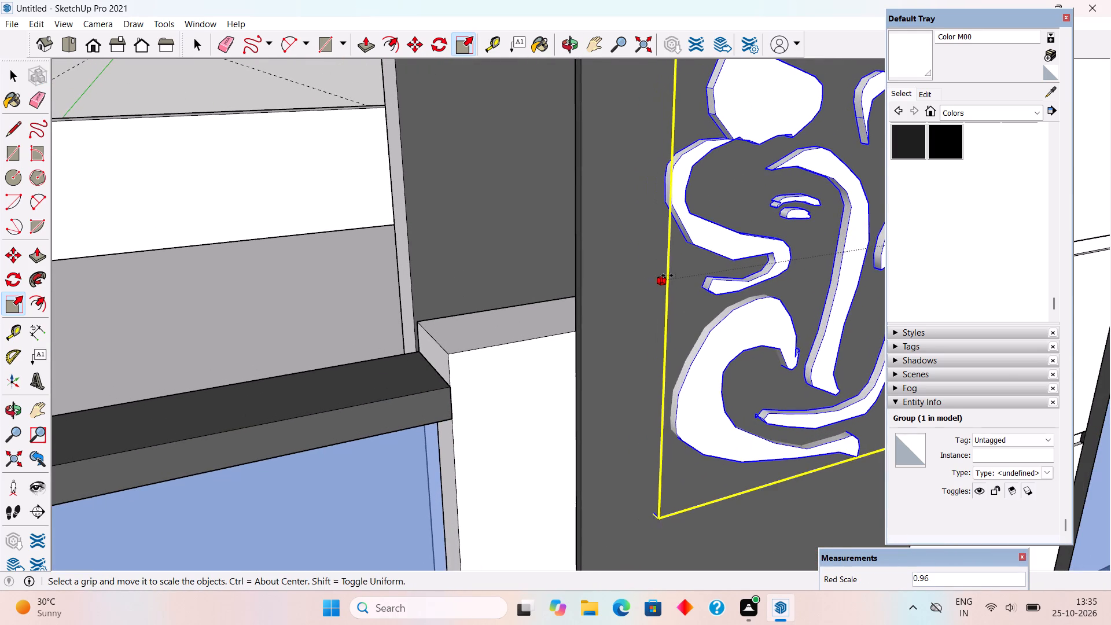
pyautogui.click(679, 271)
# Deselect the scaled motif group on the grey panel.
pyautogui.scroll(-14, 568, 330)
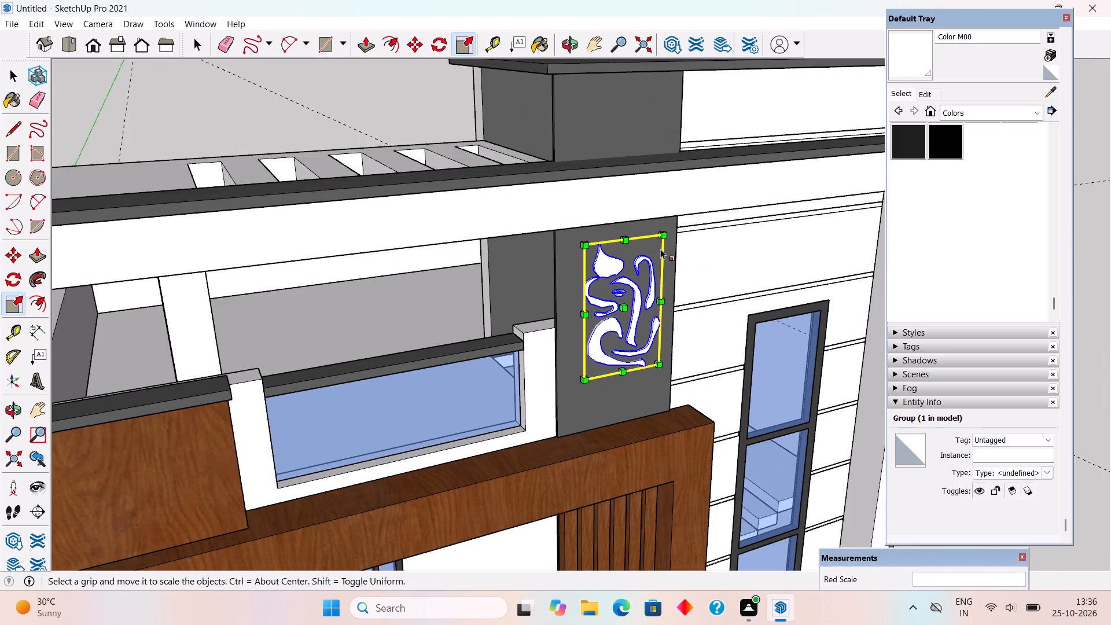
pyautogui.moveTo(674, 237); pyautogui.dragTo(675, 270, button='middle')
pyautogui.scroll(5, 626, 258)
pyautogui.scroll(-4, 676, 296)
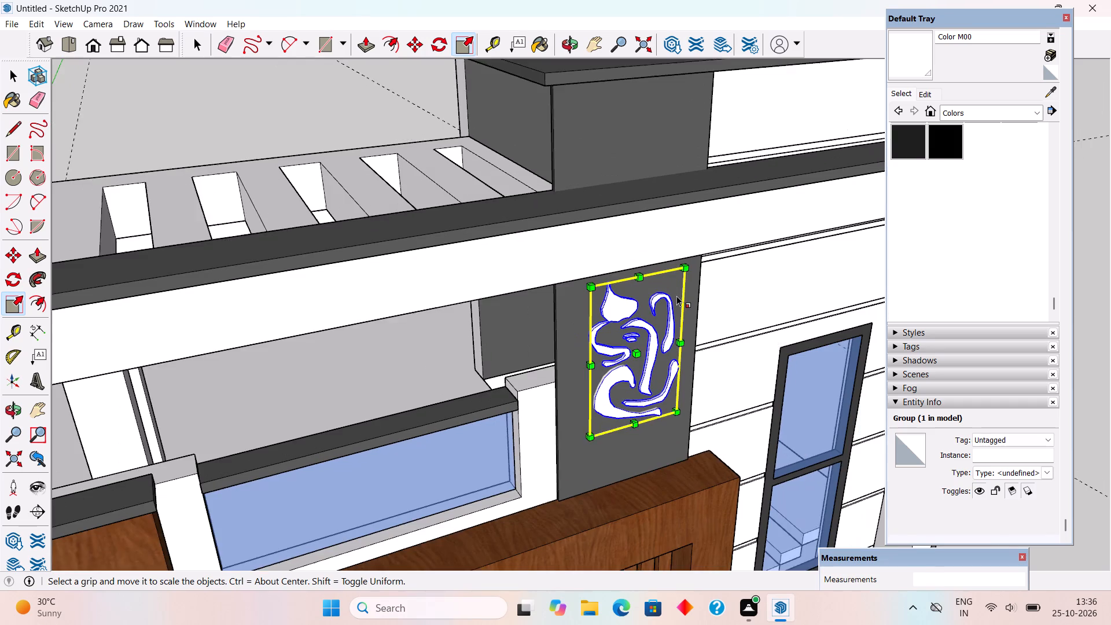
pyautogui.write('b')
pyautogui.press('space')
pyautogui.click(395, 112)
pyautogui.scroll(-6, 693, 352)
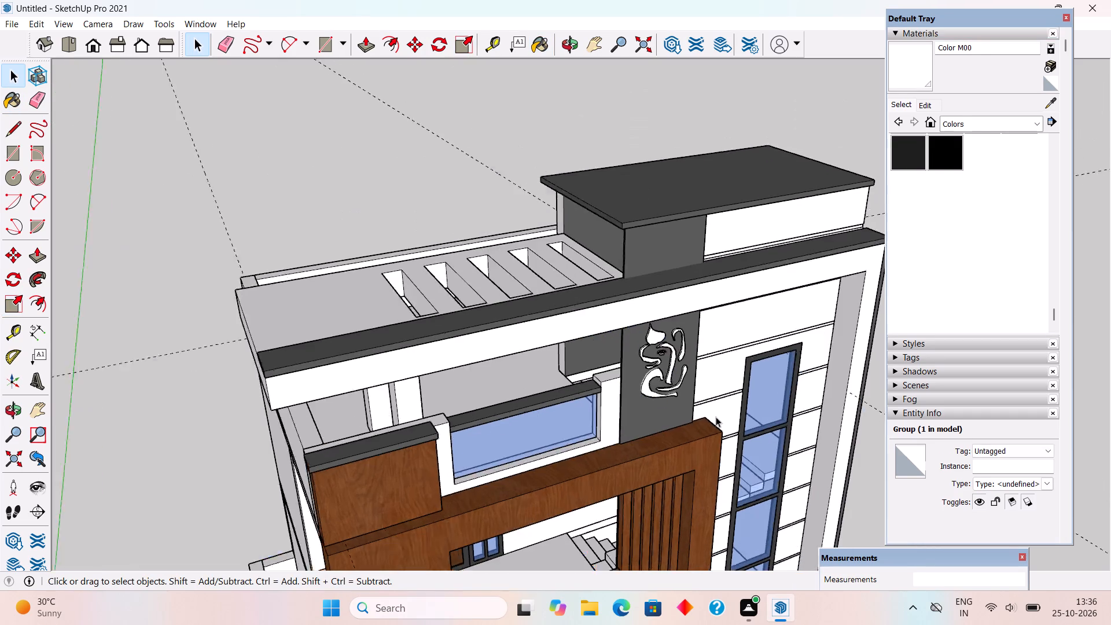
# Examine the complete front facade with the scaled motif from several angles.
pyautogui.moveTo(757, 411); pyautogui.dragTo(663, 183, button='middle')
pyautogui.scroll(-3, 663, 183)
pyautogui.moveTo(656, 189); pyautogui.dragTo(581, 281, button='middle')
pyautogui.scroll(-4, 581, 281)
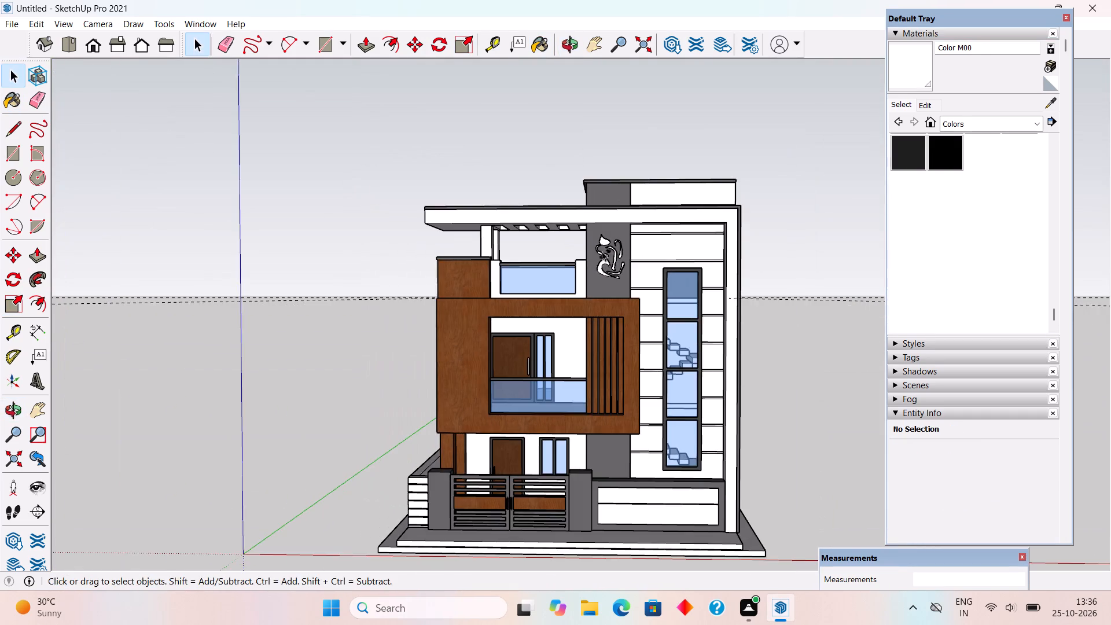
pyautogui.moveTo(602, 253); pyautogui.dragTo(623, 318, button='middle')
pyautogui.scroll(-2, 639, 439)
pyautogui.moveTo(654, 461); pyautogui.dragTo(684, 367, button='middle')
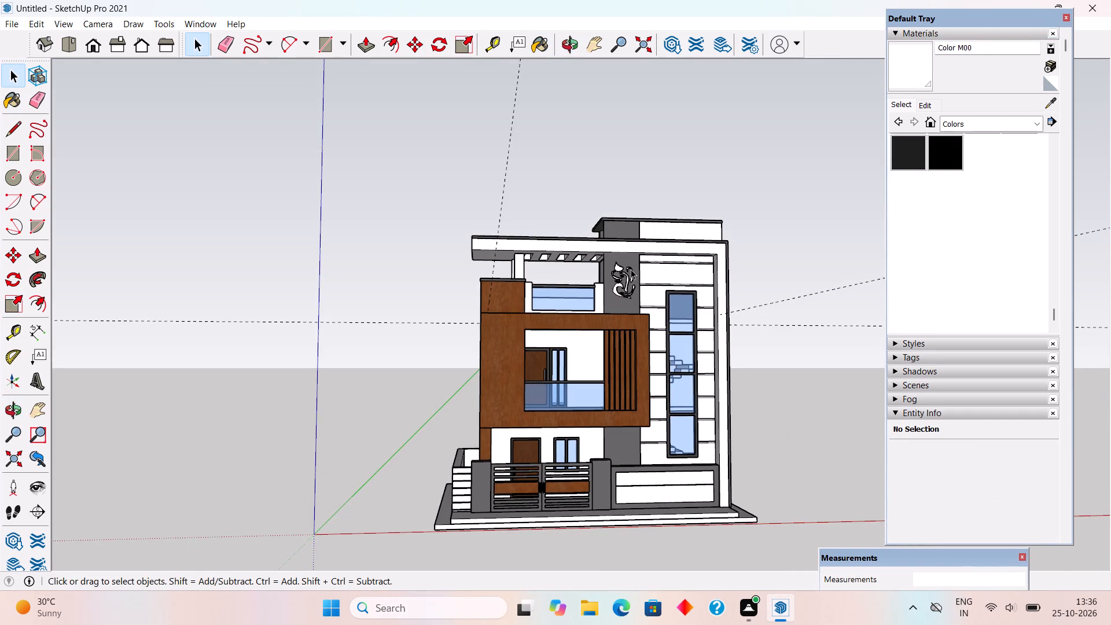
# Inside the motif group, scale the eyebrow-shaped stroke's height to about 1.31 by raising its upper edge.
pyautogui.scroll(11, 631, 269)
pyautogui.scroll(20, 599, 249)
pyautogui.scroll(1, 599, 249)
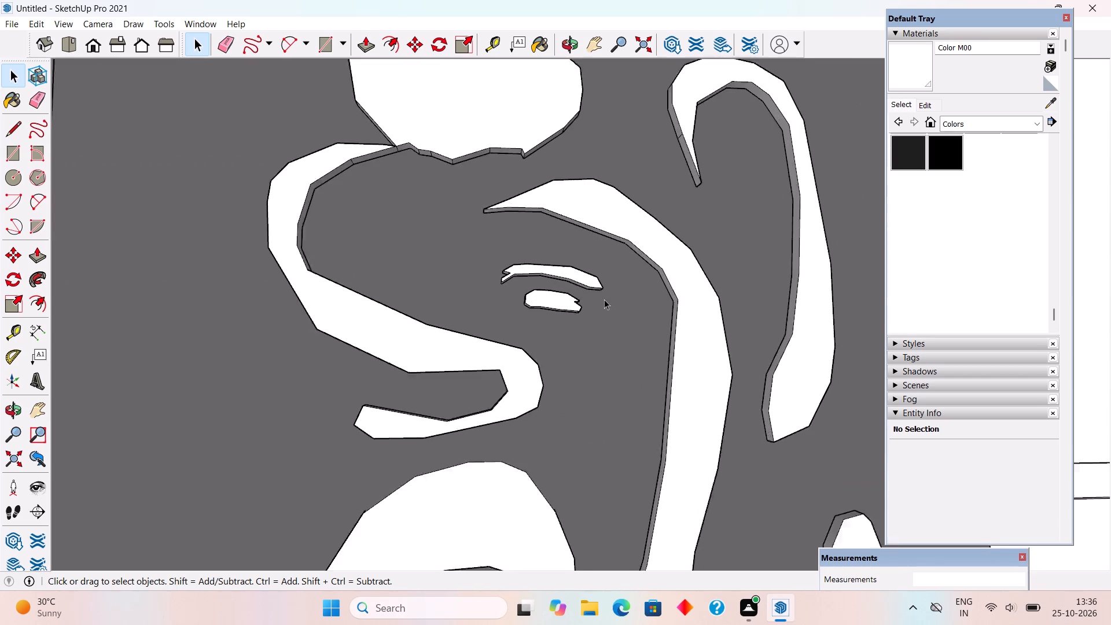
pyautogui.scroll(8, 574, 289)
pyautogui.moveTo(573, 263); pyautogui.dragTo(699, 349, button='middle')
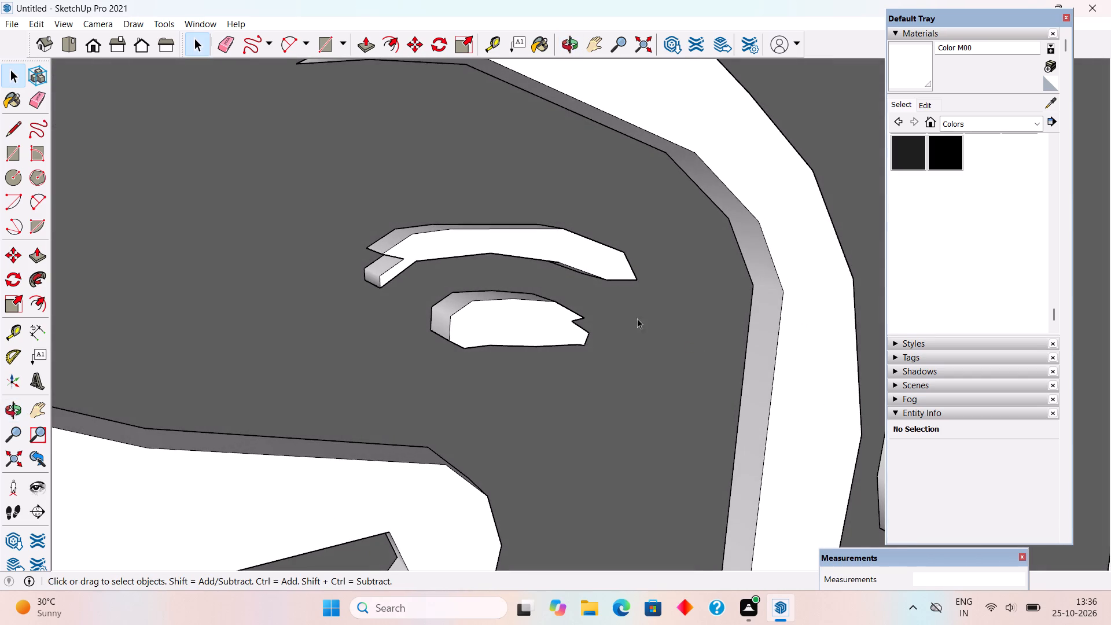
pyautogui.doubleClick(571, 252)
pyautogui.doubleClick(571, 252)
pyautogui.moveTo(584, 294); pyautogui.dragTo(576, 306, button='middle')
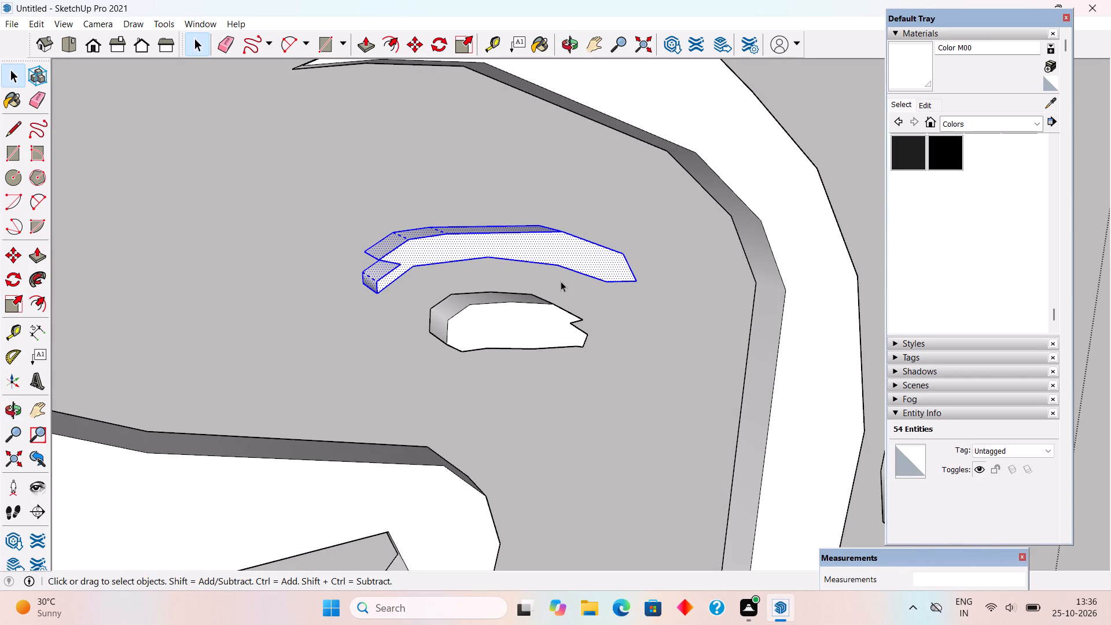
pyautogui.press('s')
pyautogui.scroll(4, 537, 242)
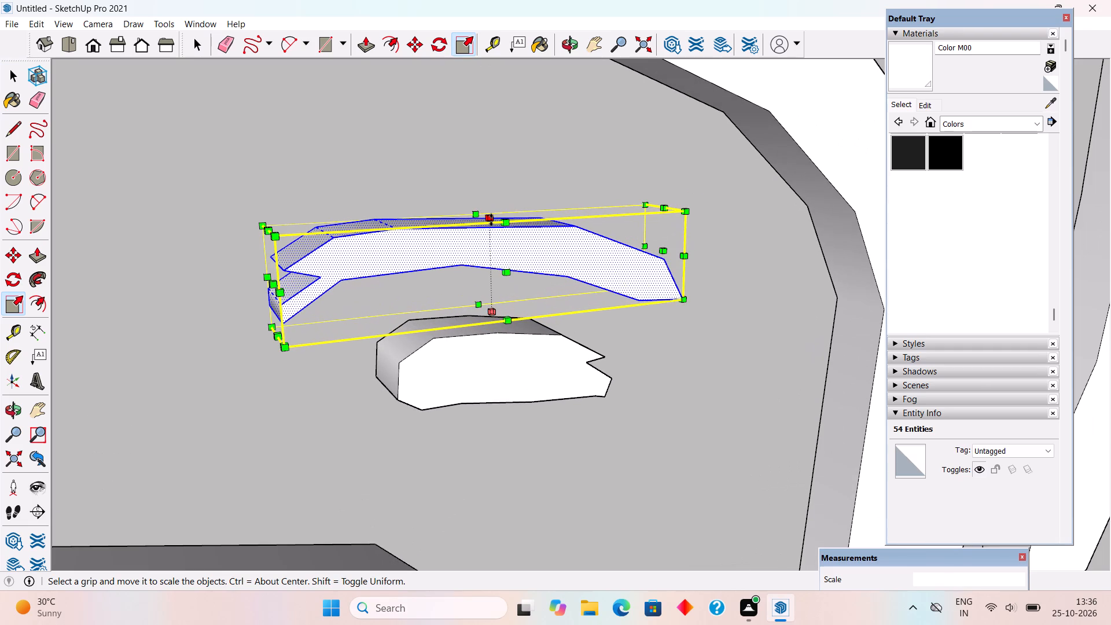
pyautogui.click(491, 220)
pyautogui.click(488, 188)
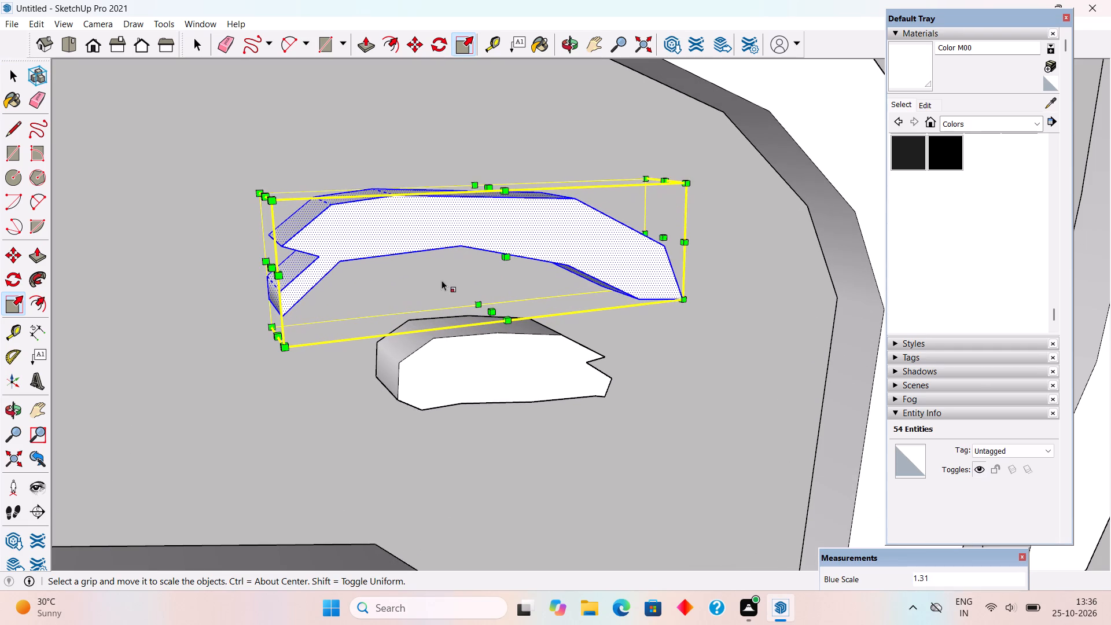
# Widen the eyebrow-shaped stroke outward at both ends, scaling its right end by about 1.11.
pyautogui.moveTo(496, 267); pyautogui.dragTo(582, 255, button='middle')
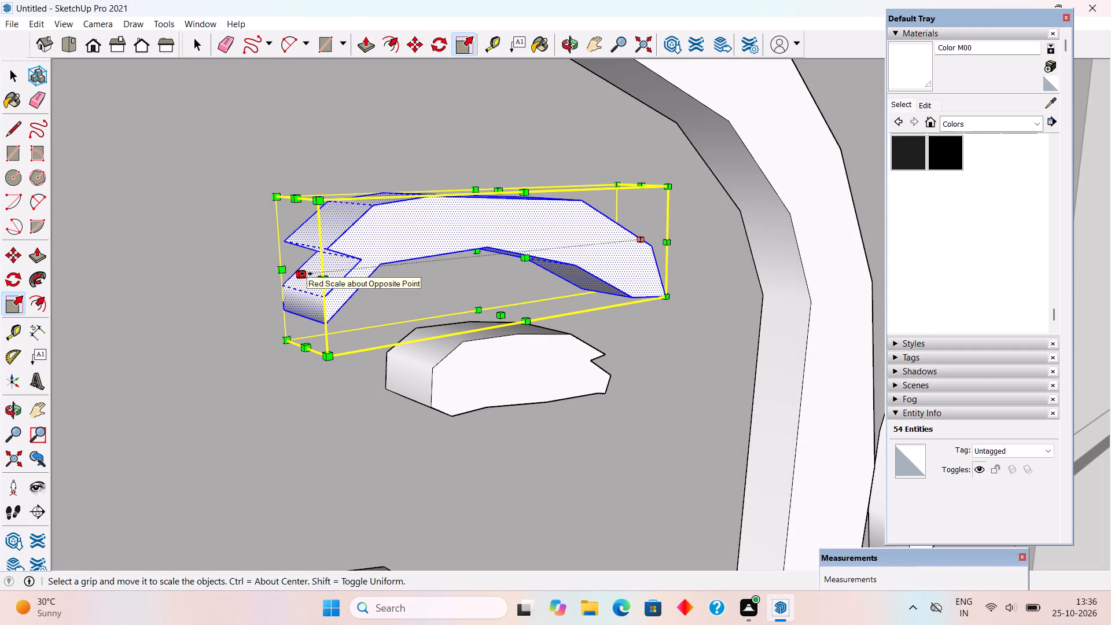
pyautogui.click(306, 274)
pyautogui.click(275, 298)
pyautogui.moveTo(658, 316); pyautogui.dragTo(580, 317, button='middle')
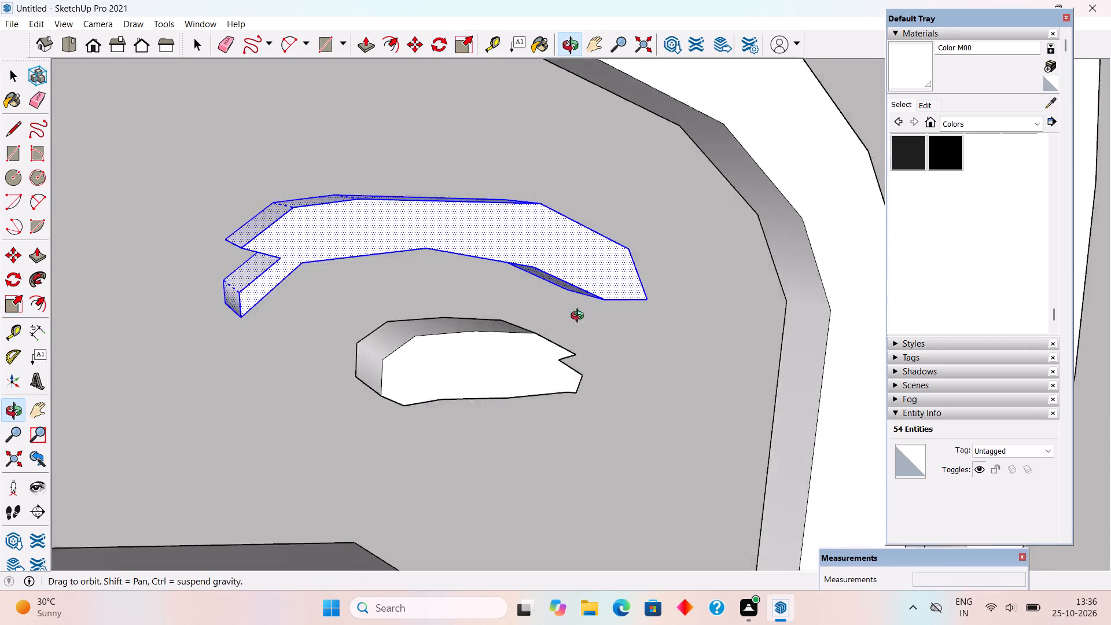
pyautogui.moveTo(580, 317); pyautogui.dragTo(348, 319, button='middle')
pyautogui.scroll(3, 644, 293)
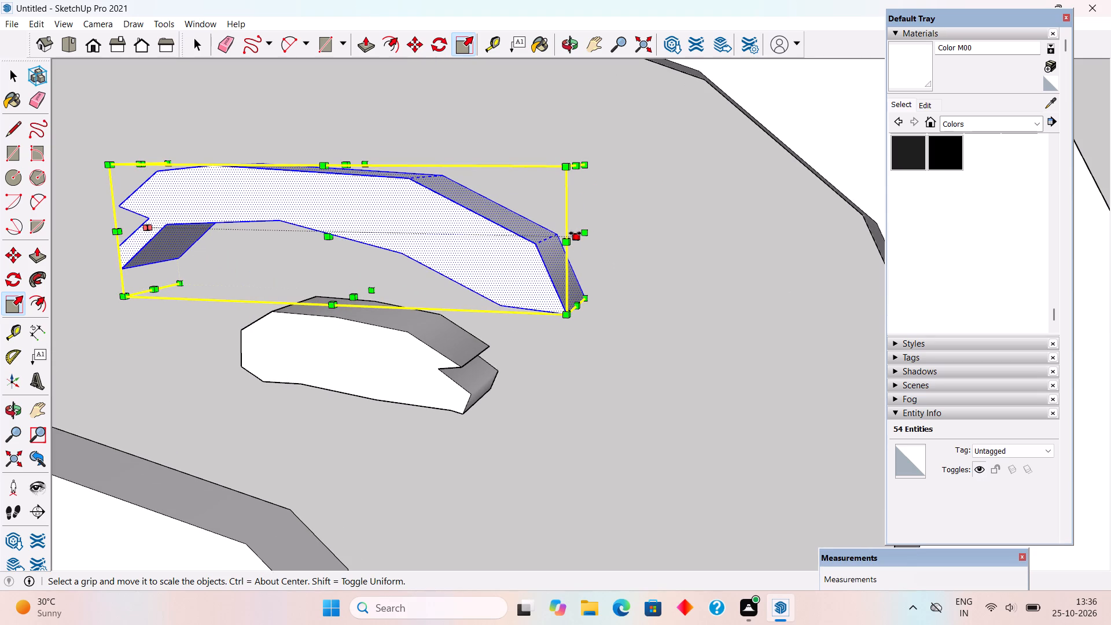
pyautogui.click(575, 233)
pyautogui.click(630, 271)
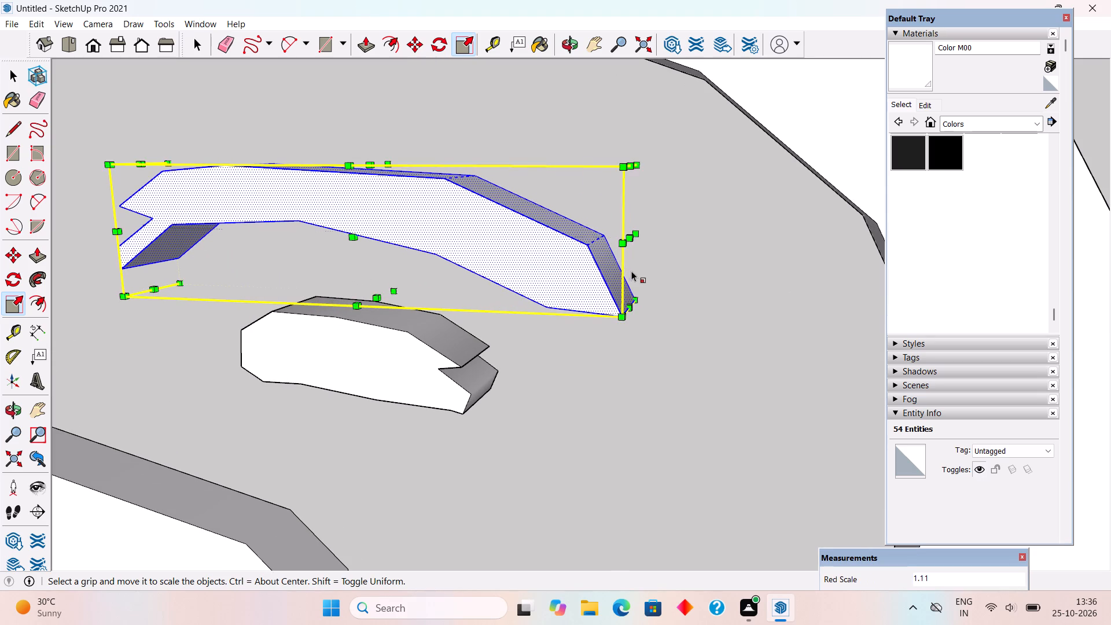
pyautogui.press('space')
# Make the whole raised eye shape below the eyebrow stroke a group.
pyautogui.click(429, 381)
pyautogui.moveTo(471, 380); pyautogui.dragTo(707, 332, button='middle')
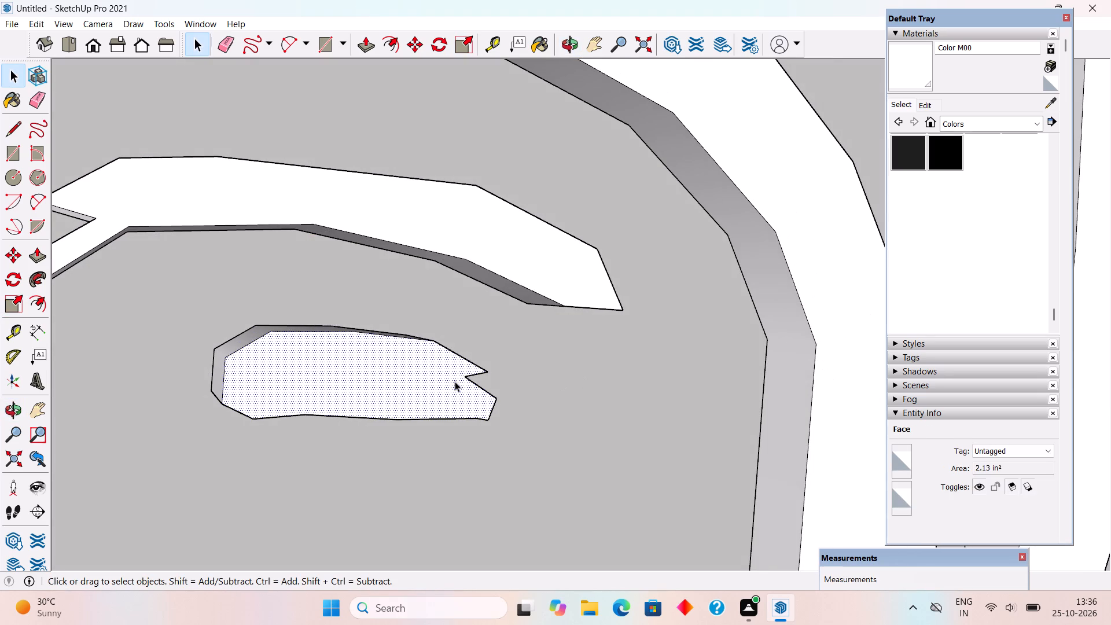
pyautogui.tripleClick(455, 380)
pyautogui.rightClick(455, 379)
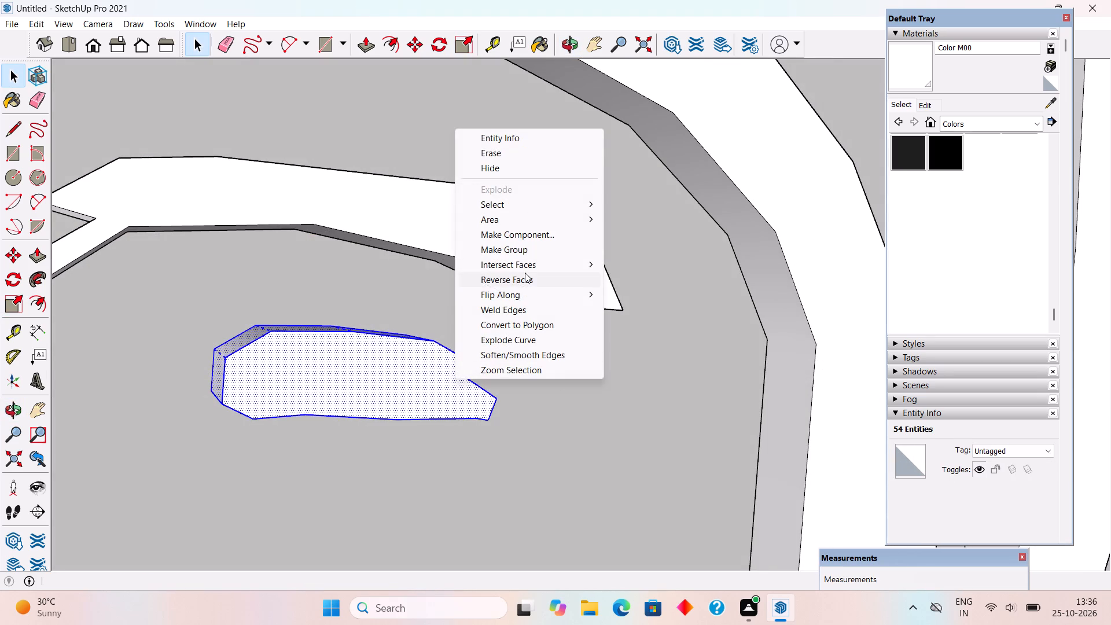
pyautogui.click(527, 253)
# Scale the eye group's height to about 1.36 by lowering its bottom edge.
pyautogui.scroll(-8, 532, 278)
pyautogui.moveTo(545, 373); pyautogui.dragTo(590, 429, button='middle')
pyautogui.scroll(-1, 583, 402)
pyautogui.scroll(5, 458, 370)
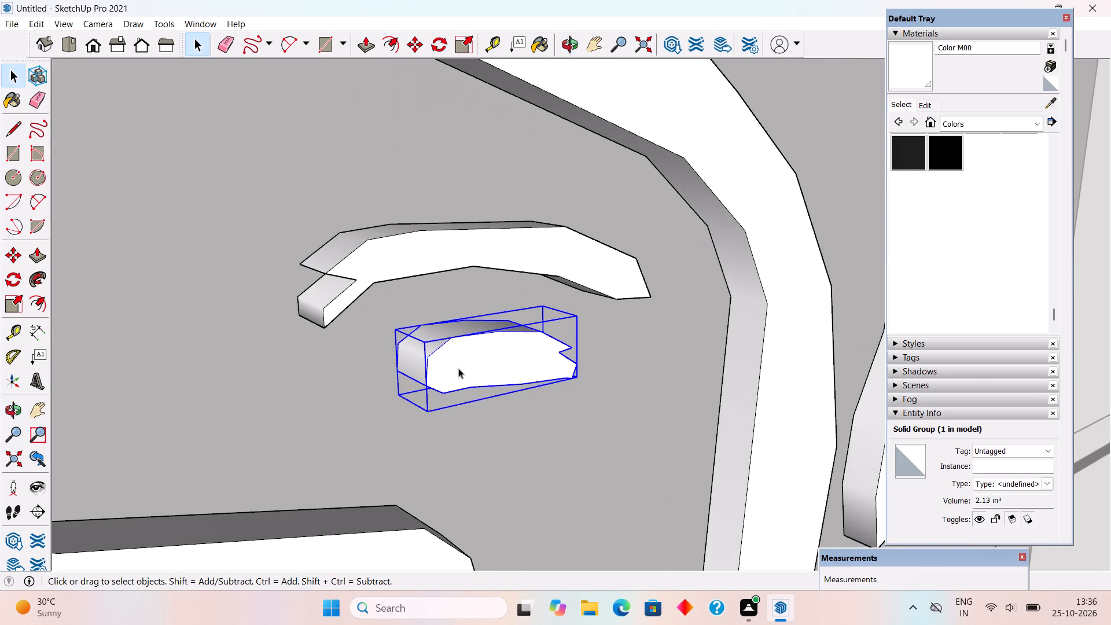
pyautogui.press('s')
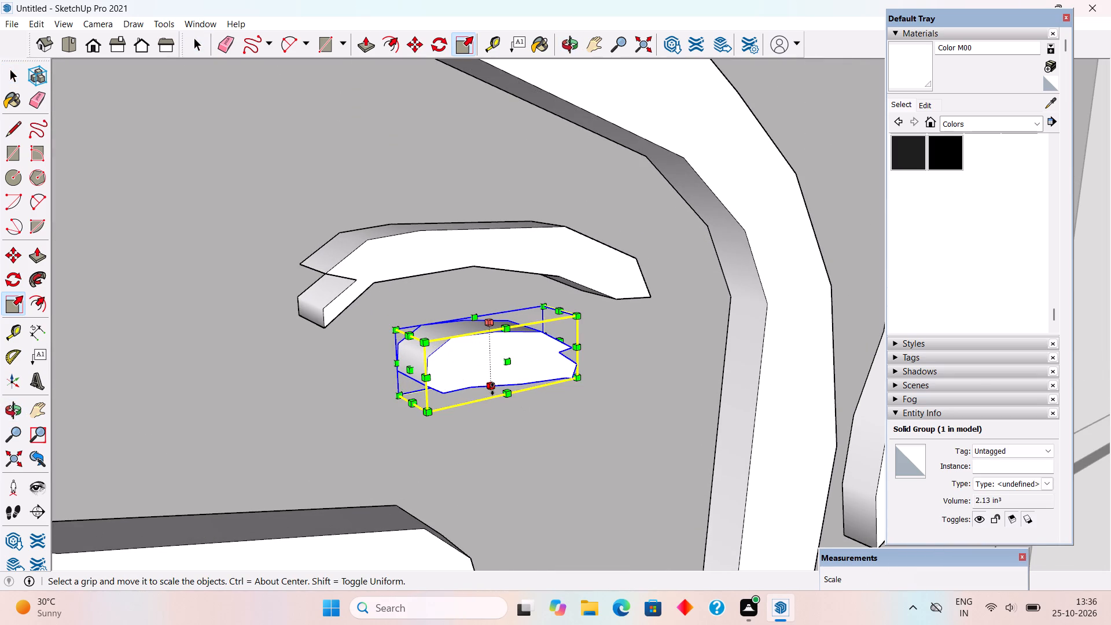
pyautogui.click(492, 389)
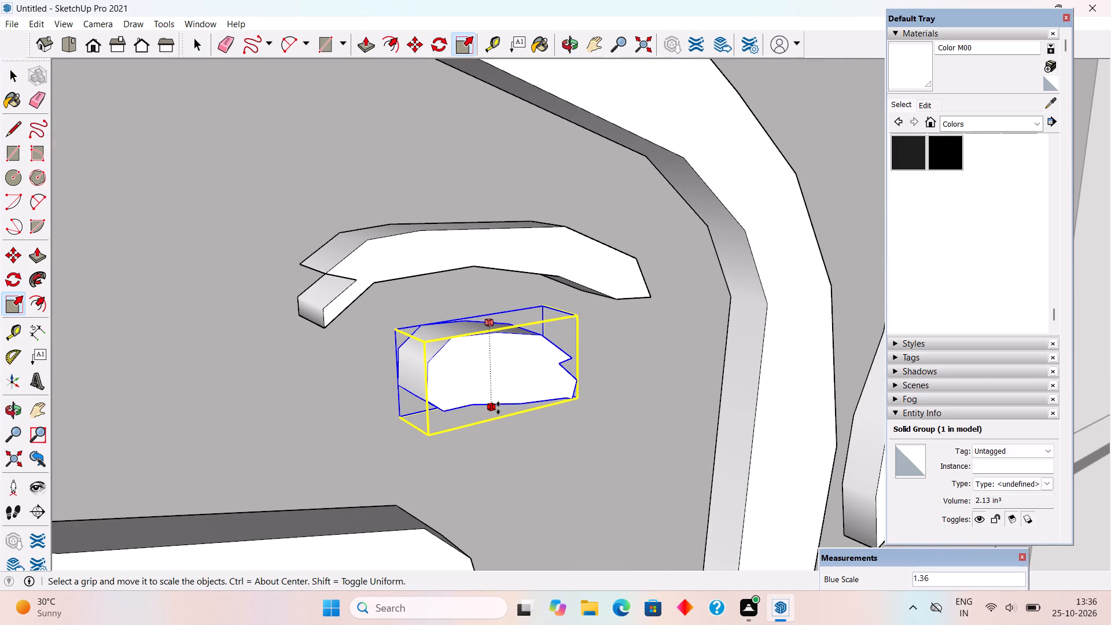
pyautogui.click(498, 408)
# Widen the eye group at both ends, scaling by about 1.1 at its right end and 1.08 at its left.
pyautogui.moveTo(630, 369); pyautogui.dragTo(417, 378, button='middle')
pyautogui.scroll(1, 523, 345)
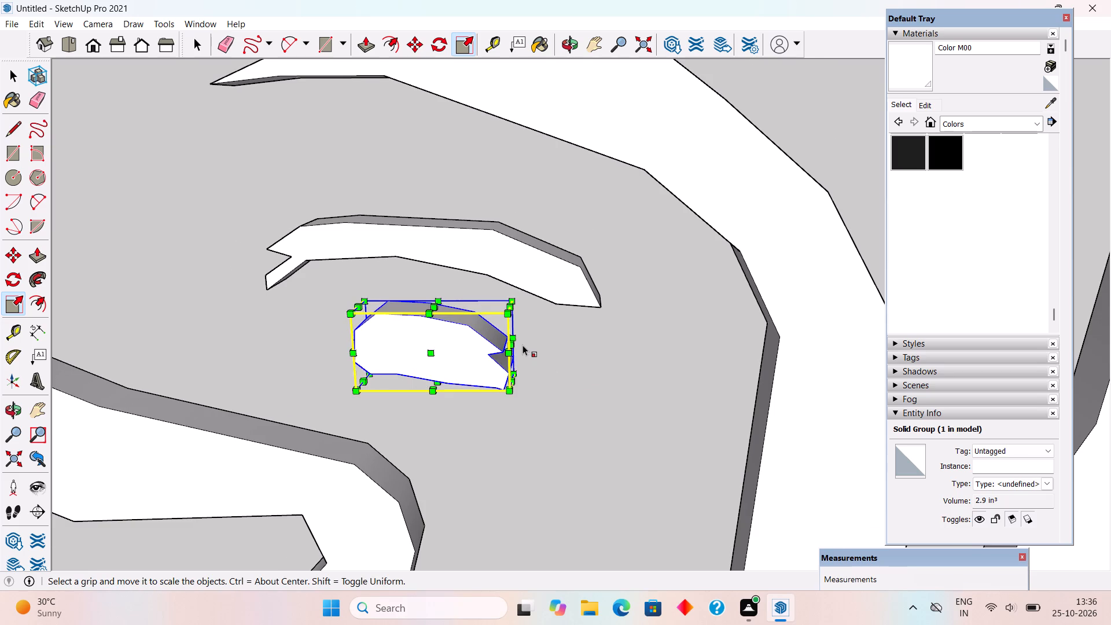
pyautogui.scroll(2, 523, 345)
pyautogui.click(506, 347)
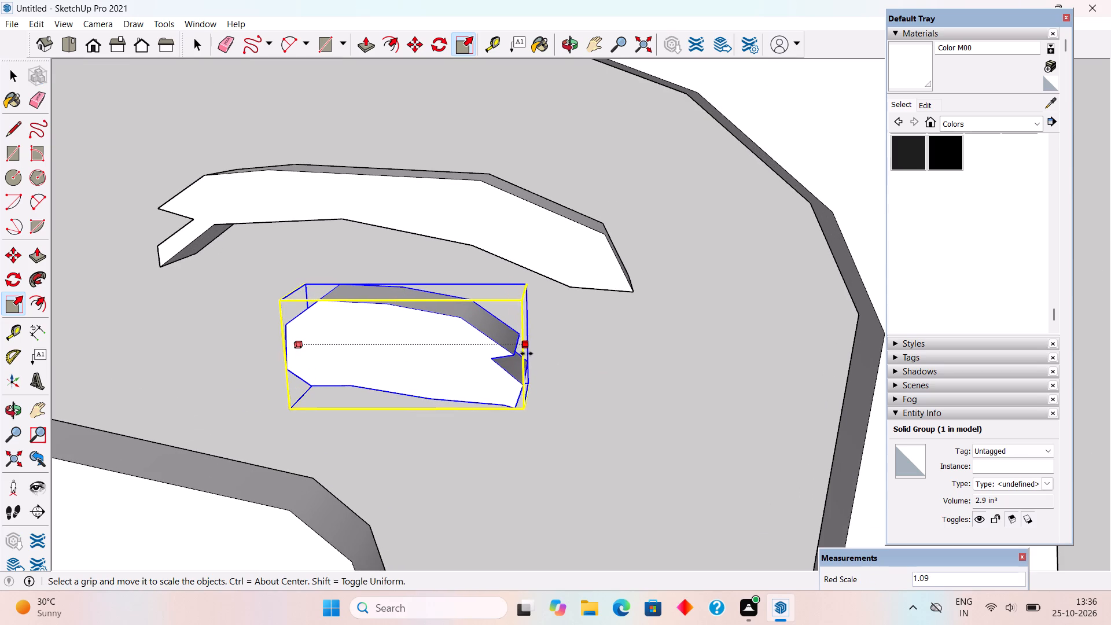
pyautogui.click(531, 356)
pyautogui.moveTo(549, 385); pyautogui.dragTo(754, 381, button='middle')
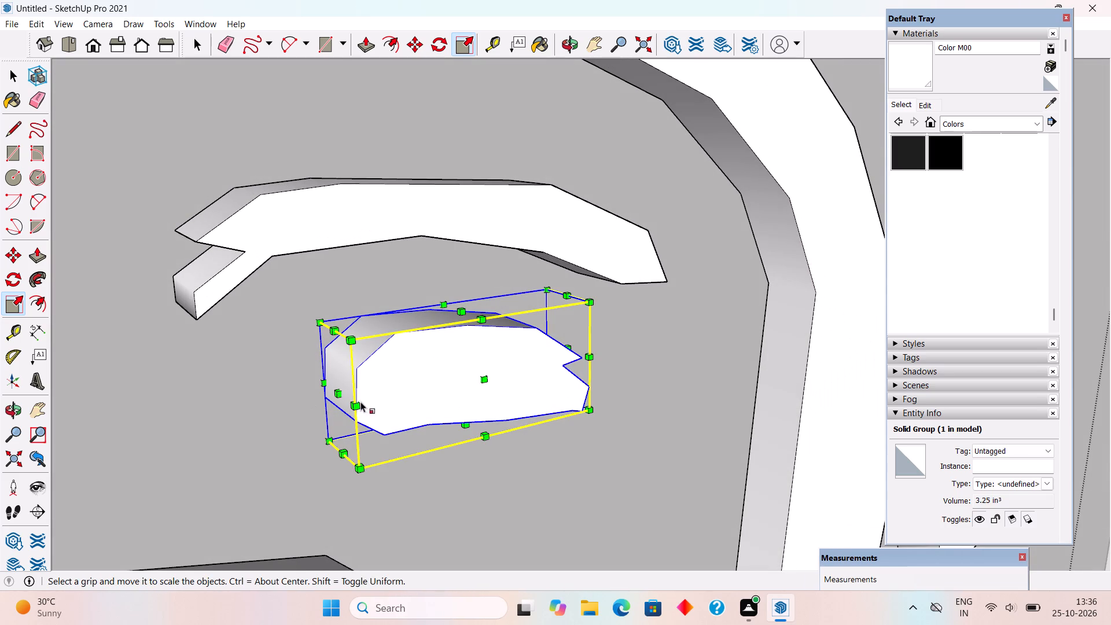
pyautogui.click(334, 396)
pyautogui.click(318, 403)
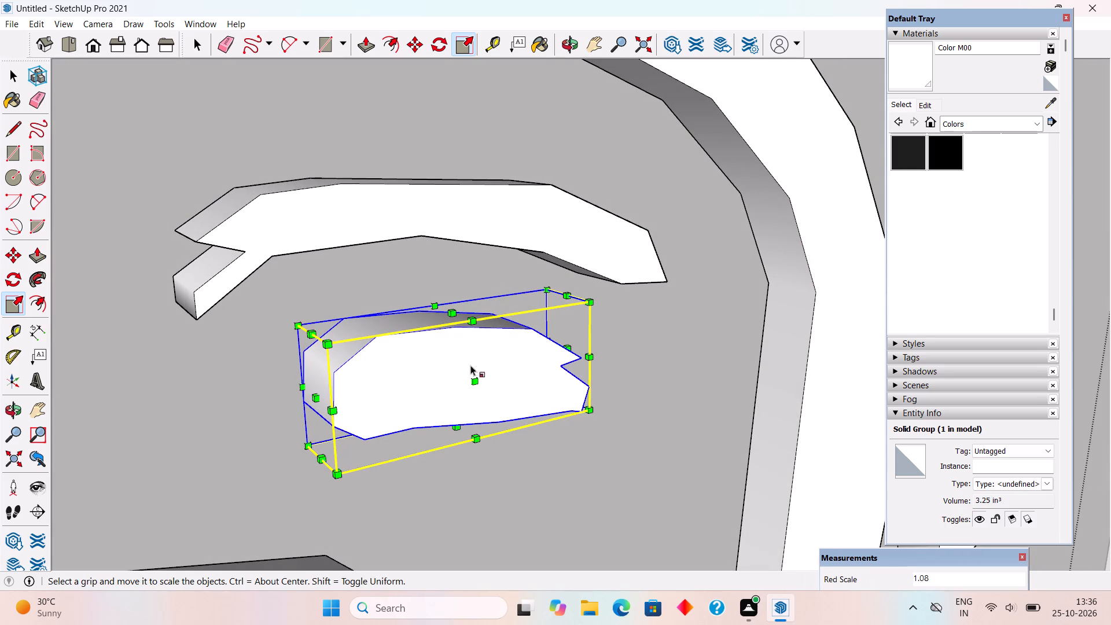
pyautogui.press('space')
# Leave the motif group and check the enlarged eye and eyebrow on the facade.
pyautogui.scroll(-19, 605, 319)
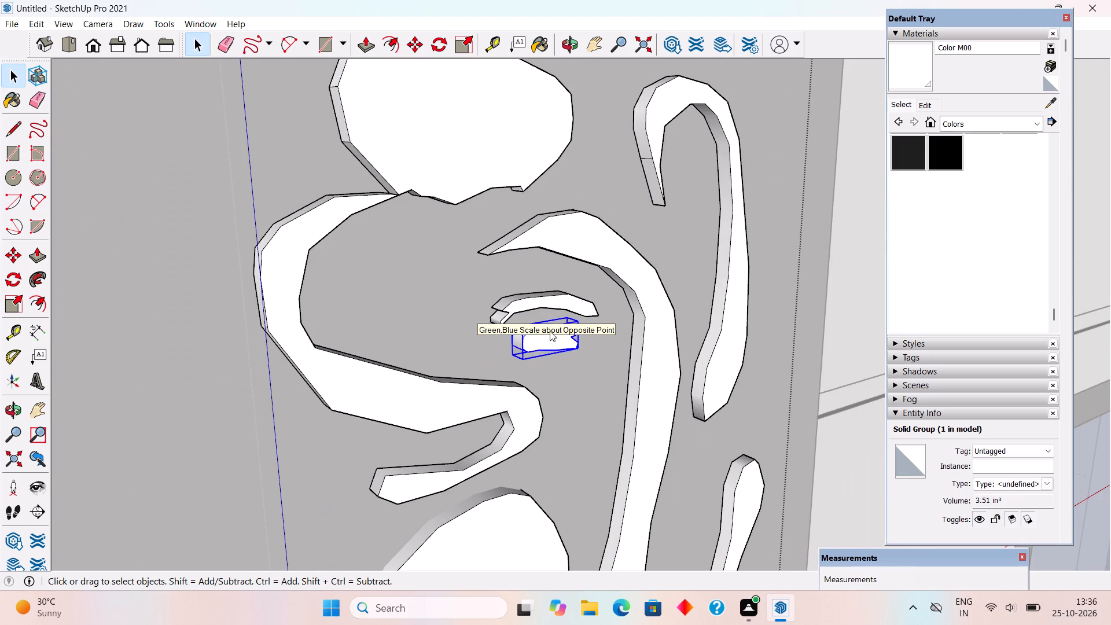
pyautogui.scroll(-11, 550, 331)
pyautogui.scroll(-5, 574, 273)
pyautogui.scroll(-16, 534, 280)
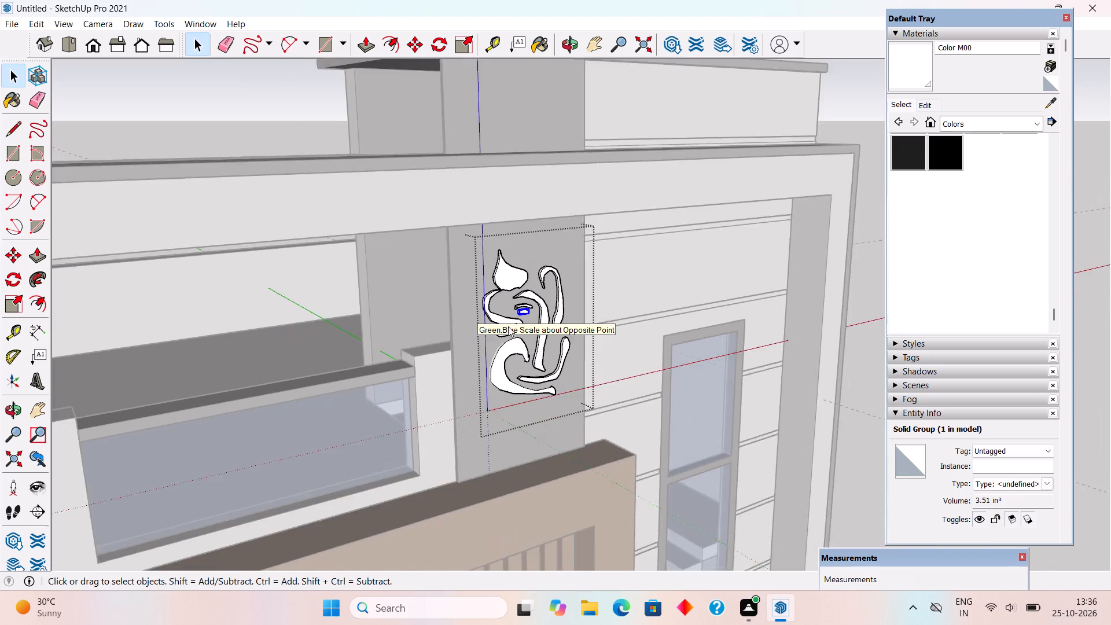
pyautogui.scroll(-5, 508, 326)
pyautogui.click(791, 293)
pyautogui.moveTo(649, 346); pyautogui.dragTo(506, 293, button='middle')
pyautogui.scroll(4, 448, 287)
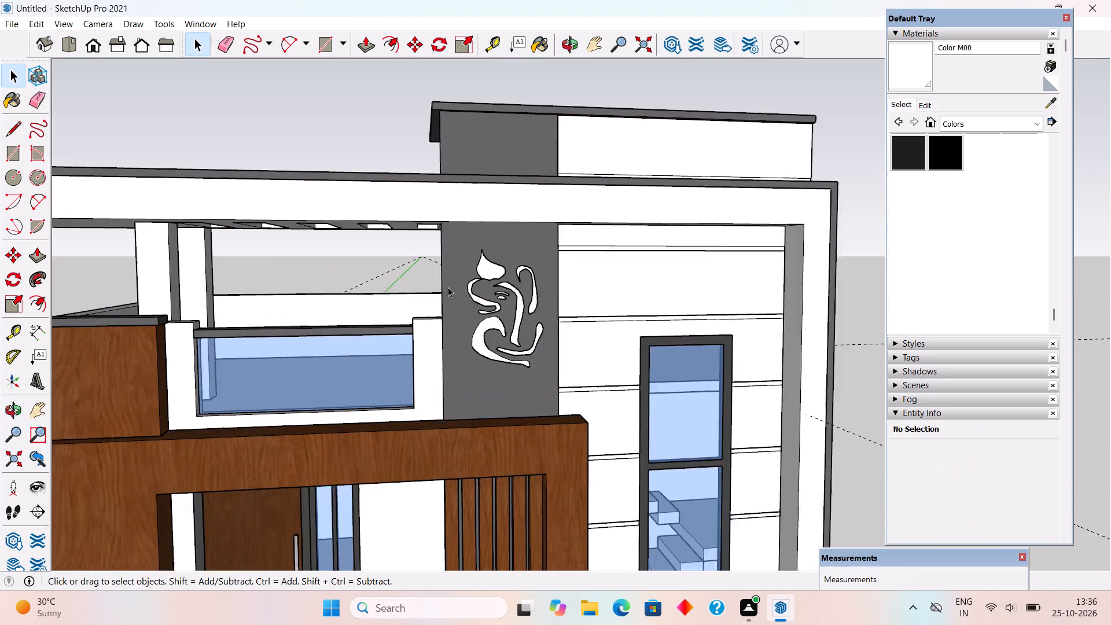
# Reopen the motif group and scale the eyebrow-shaped stroke taller again by raising its upper edge.
pyautogui.scroll(1, 448, 287)
pyautogui.scroll(6, 524, 279)
pyautogui.moveTo(521, 285); pyautogui.dragTo(439, 291, button='middle')
pyautogui.scroll(11, 443, 317)
pyautogui.moveTo(477, 288); pyautogui.dragTo(649, 347, button='middle')
pyautogui.scroll(3, 422, 340)
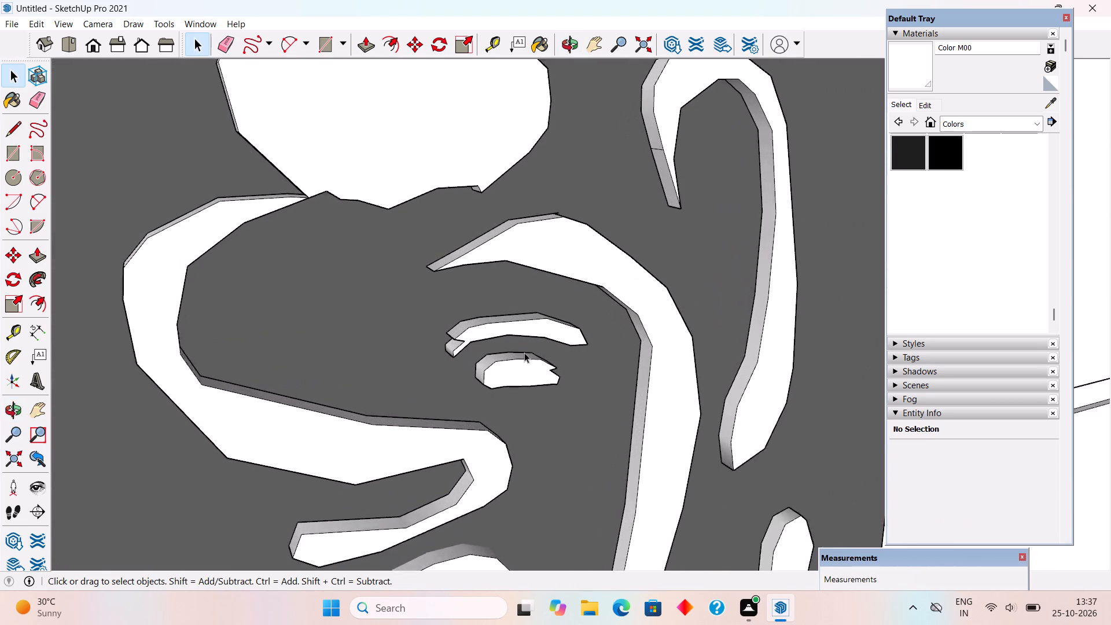
pyautogui.scroll(5, 524, 352)
pyautogui.tripleClick(513, 317)
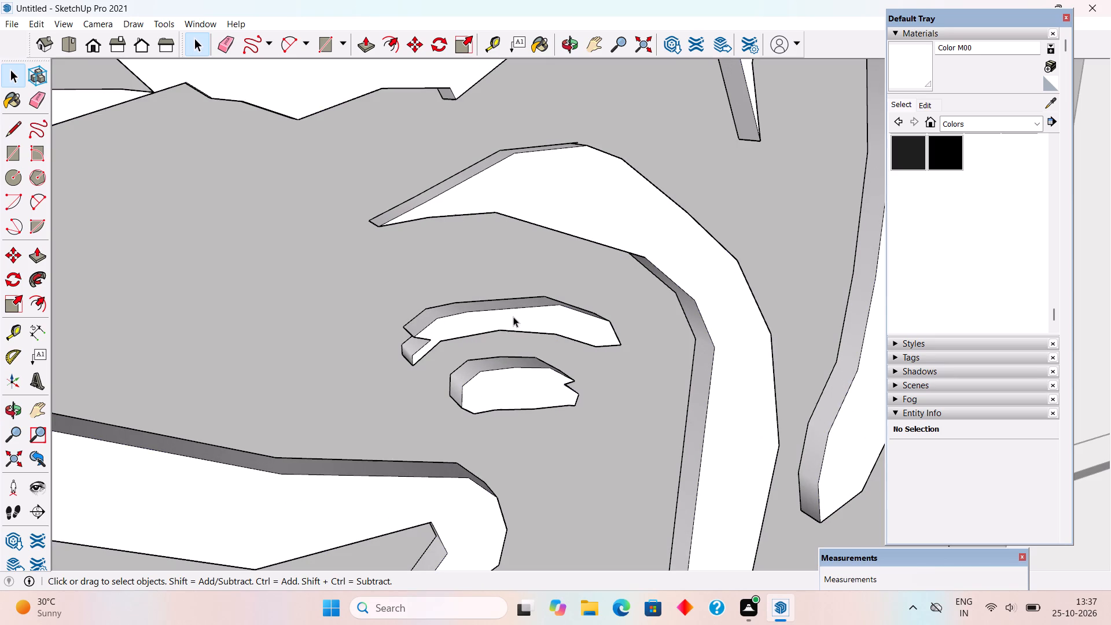
pyautogui.click(513, 317)
pyautogui.scroll(4, 535, 319)
pyautogui.click(535, 319)
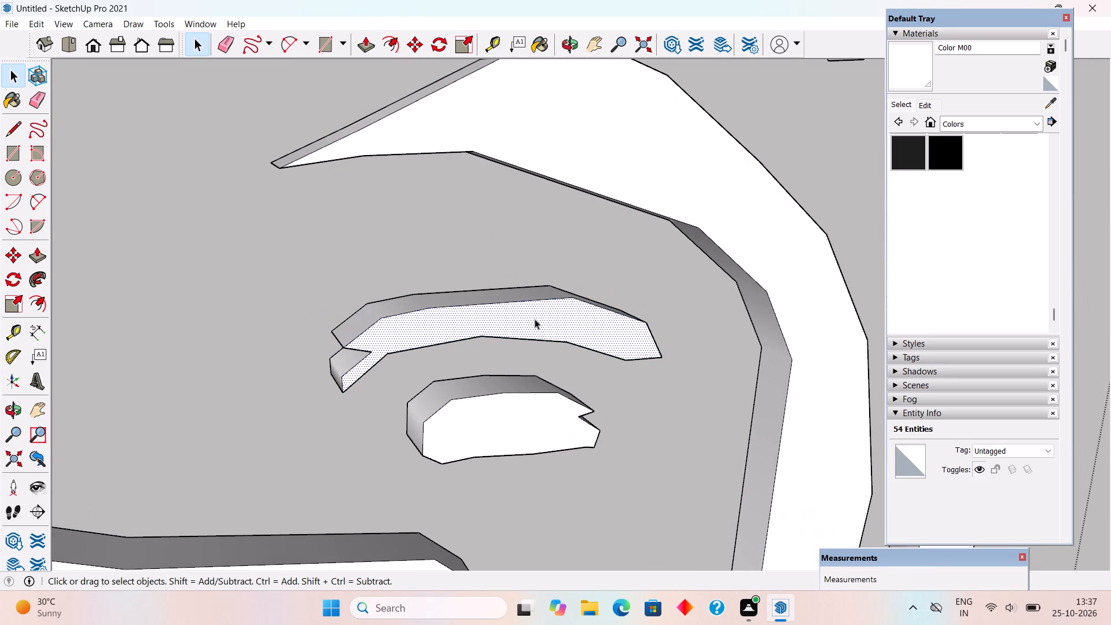
pyautogui.tripleClick(535, 319)
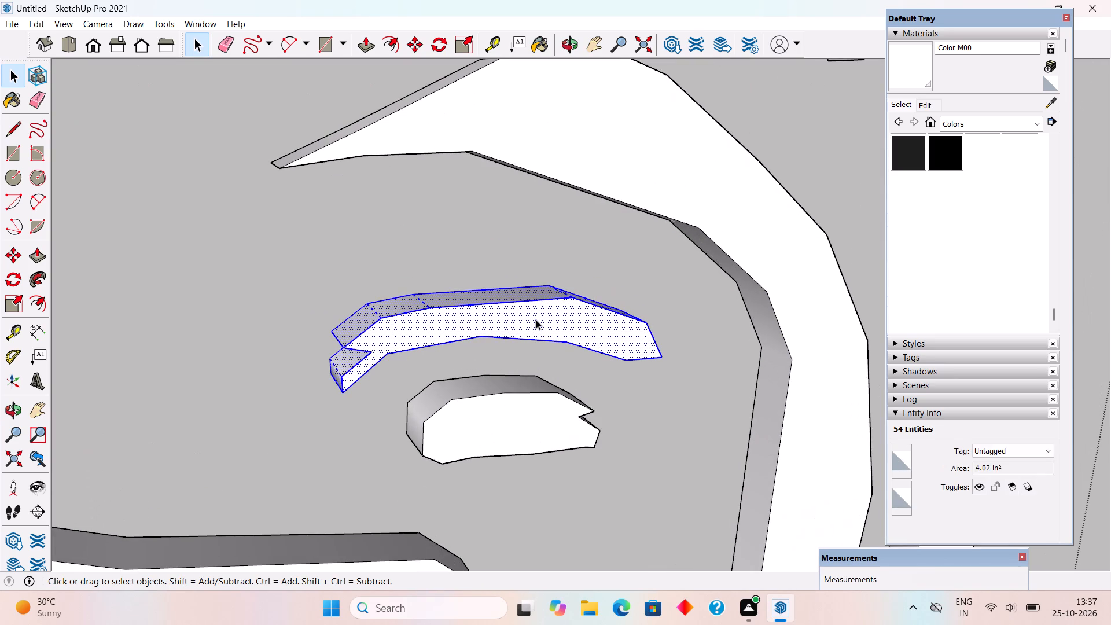
pyautogui.press('s')
pyautogui.scroll(3, 521, 293)
pyautogui.click(505, 289)
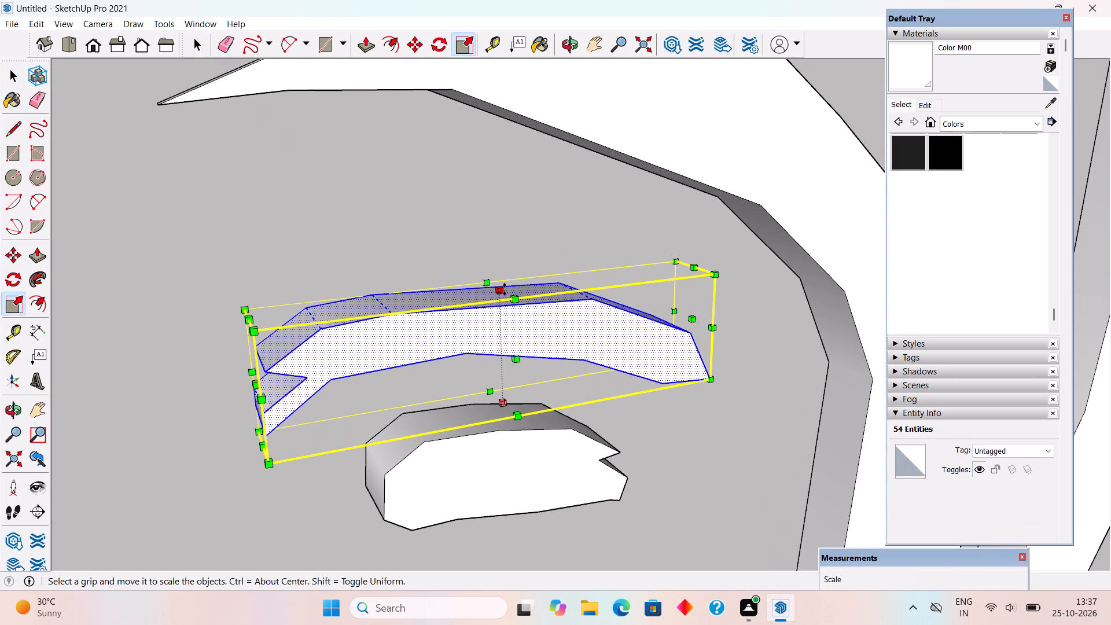
pyautogui.click(507, 229)
# Leave the motif group and deselect everything in the house model.
pyautogui.scroll(-10, 520, 385)
pyautogui.scroll(-6, 596, 290)
pyautogui.scroll(-15, 662, 323)
pyautogui.scroll(1, 605, 354)
pyautogui.scroll(-4, 602, 355)
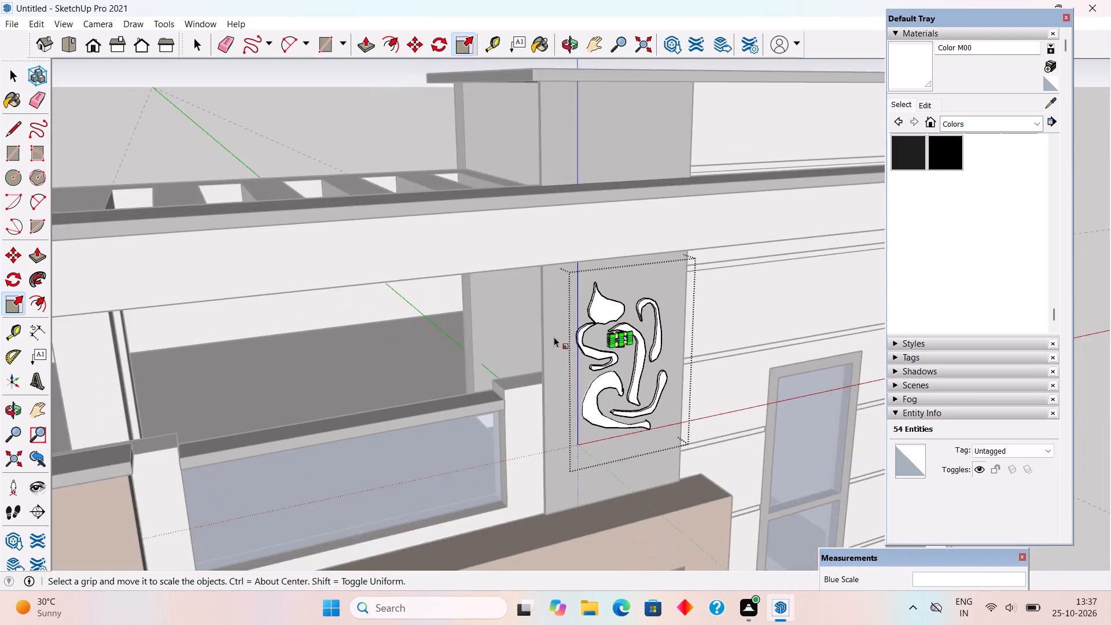
pyautogui.scroll(-8, 554, 337)
pyautogui.click(717, 309)
pyautogui.moveTo(689, 394); pyautogui.dragTo(550, 344, button='middle')
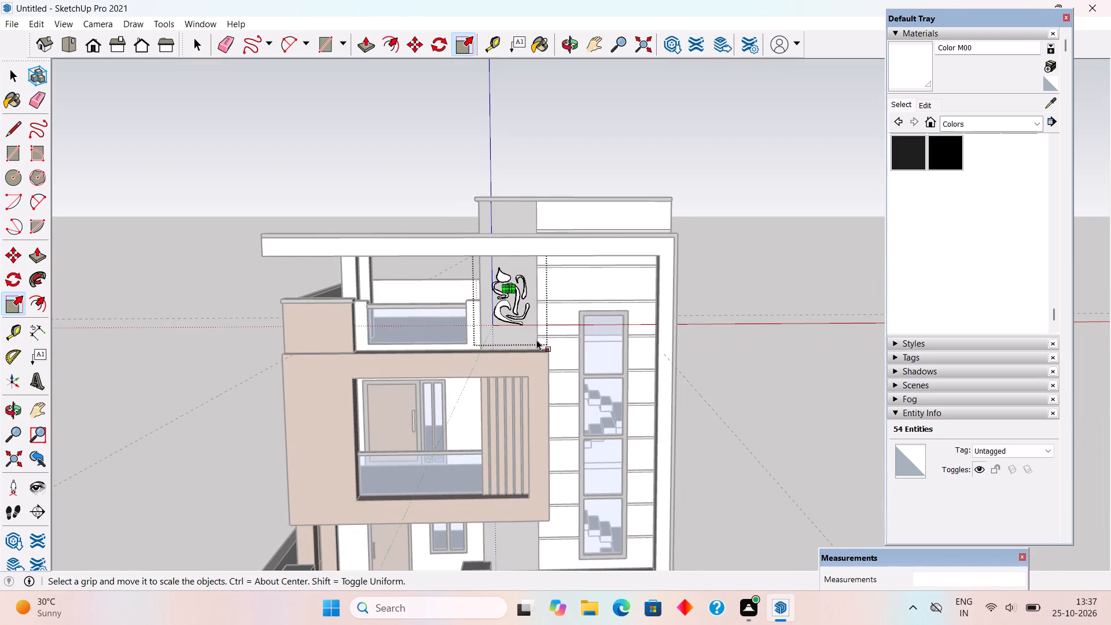
pyautogui.click(799, 282)
pyautogui.press('space')
pyautogui.click(799, 282)
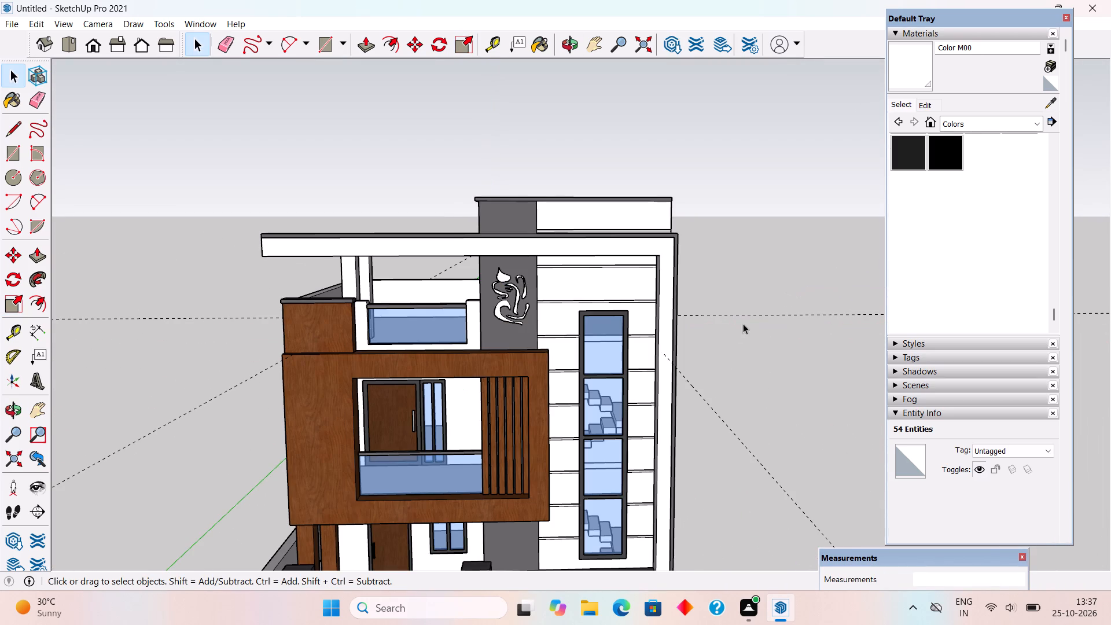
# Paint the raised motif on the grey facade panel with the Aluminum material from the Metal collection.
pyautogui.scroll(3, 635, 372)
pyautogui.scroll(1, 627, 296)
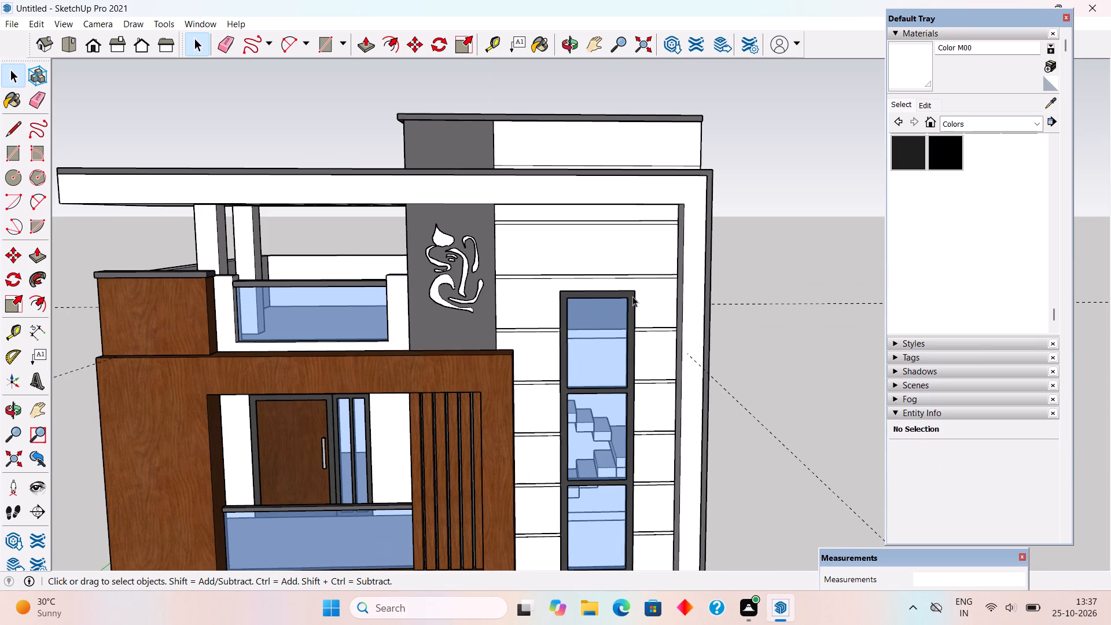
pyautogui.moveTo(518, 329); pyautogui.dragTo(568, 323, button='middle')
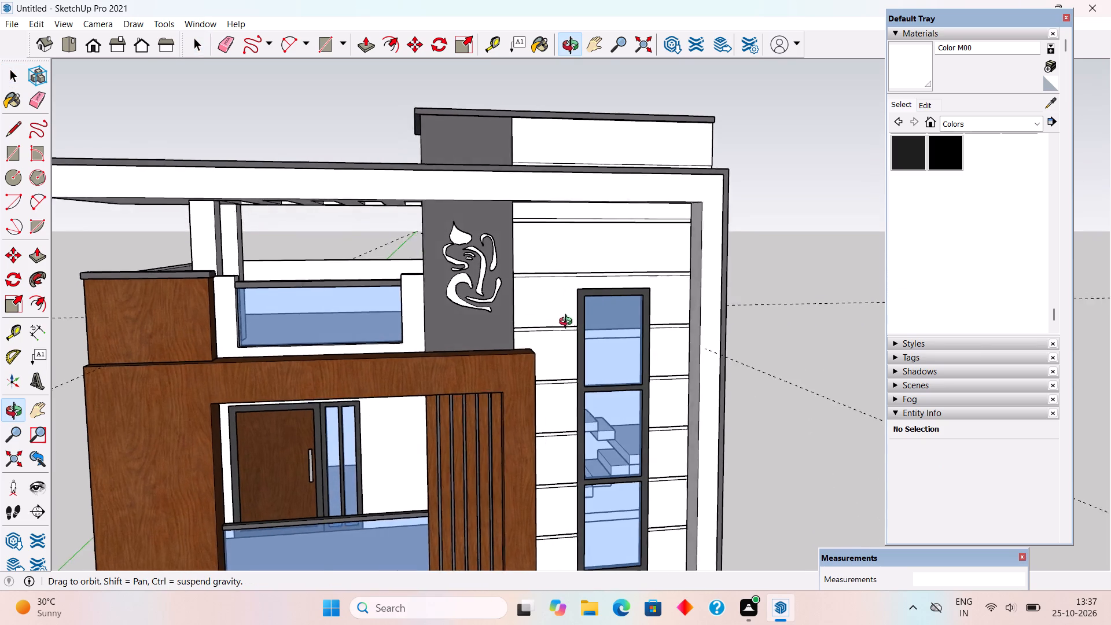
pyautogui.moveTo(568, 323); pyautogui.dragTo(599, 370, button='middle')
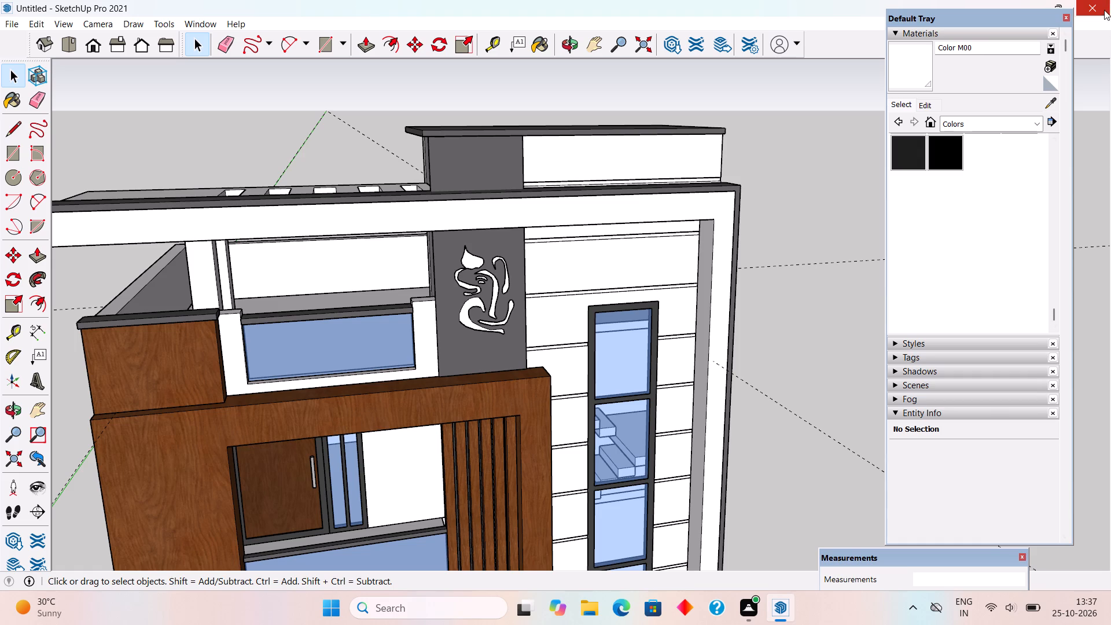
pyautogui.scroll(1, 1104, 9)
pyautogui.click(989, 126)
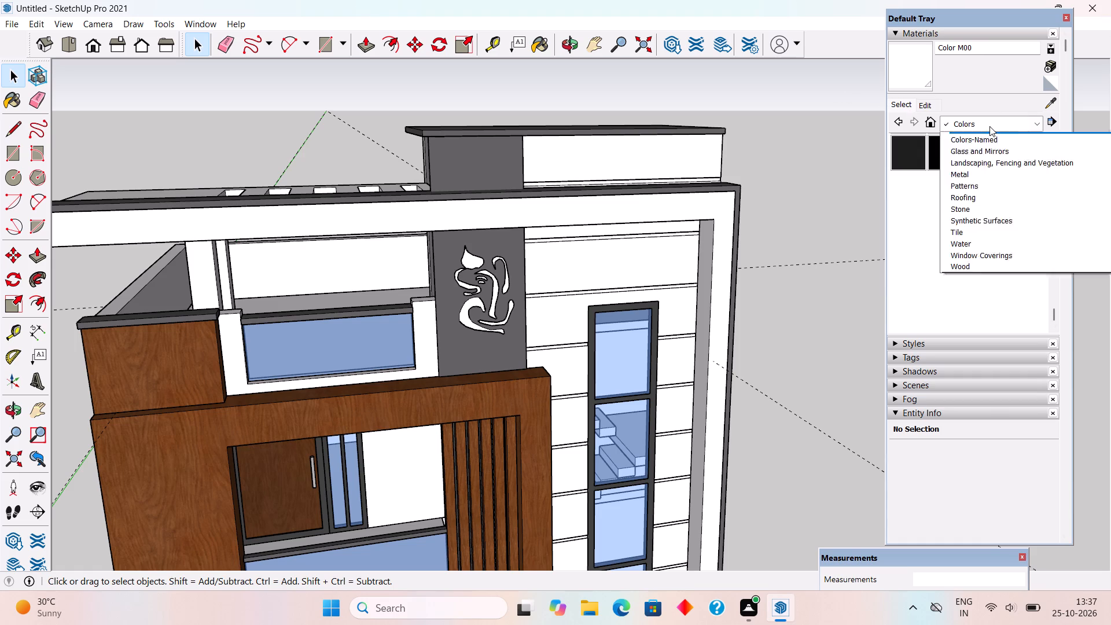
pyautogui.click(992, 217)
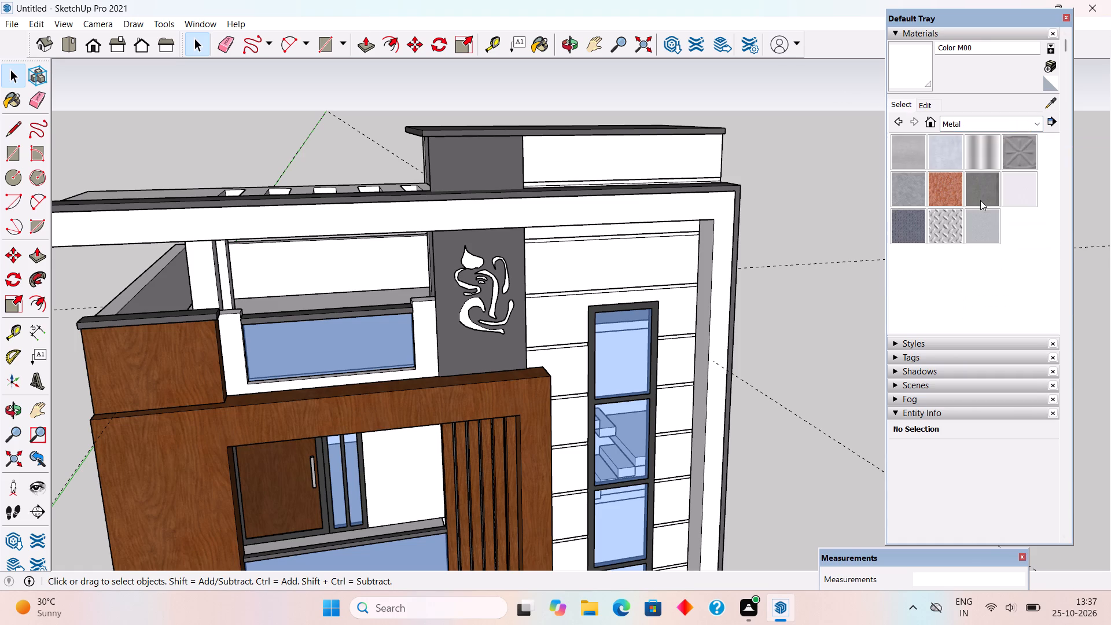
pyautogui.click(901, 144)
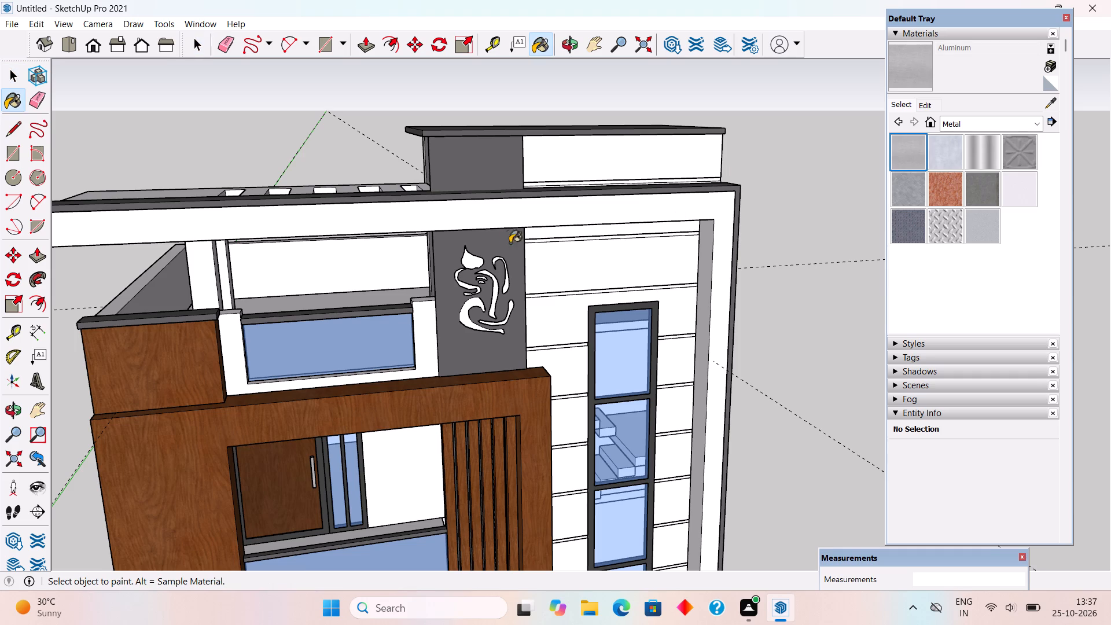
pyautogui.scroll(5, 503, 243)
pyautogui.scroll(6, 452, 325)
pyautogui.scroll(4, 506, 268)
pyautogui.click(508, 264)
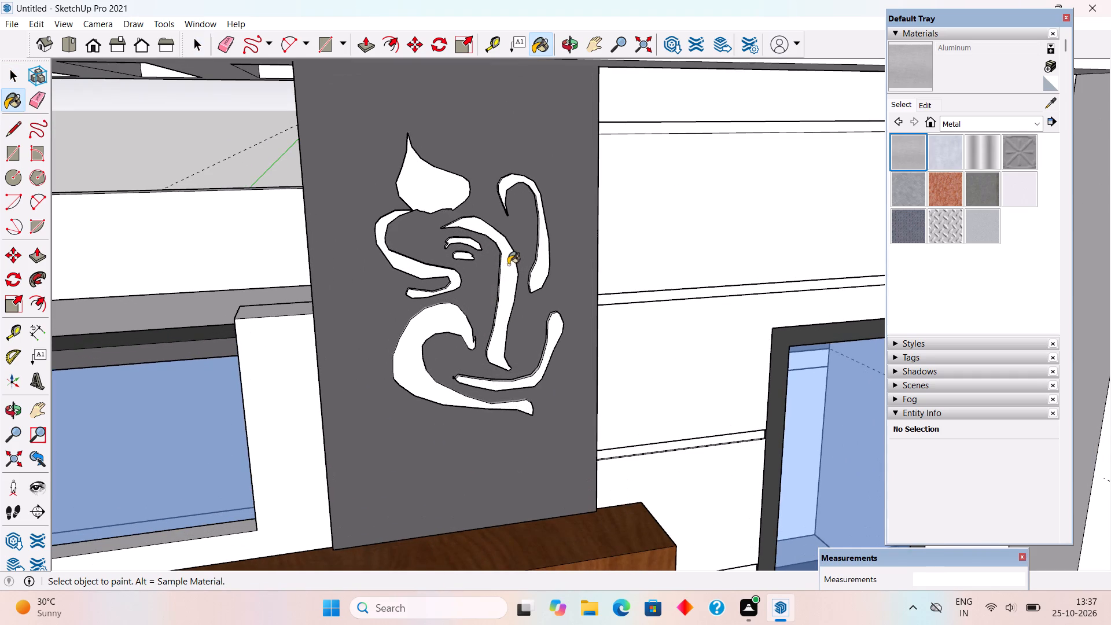
# Examine the newly painted motif against the whole front facade and inspect the entrance gate area.
pyautogui.scroll(-18, 539, 226)
pyautogui.scroll(-5, 549, 263)
pyautogui.moveTo(563, 300); pyautogui.dragTo(484, 299, button='middle')
pyautogui.scroll(3, 430, 418)
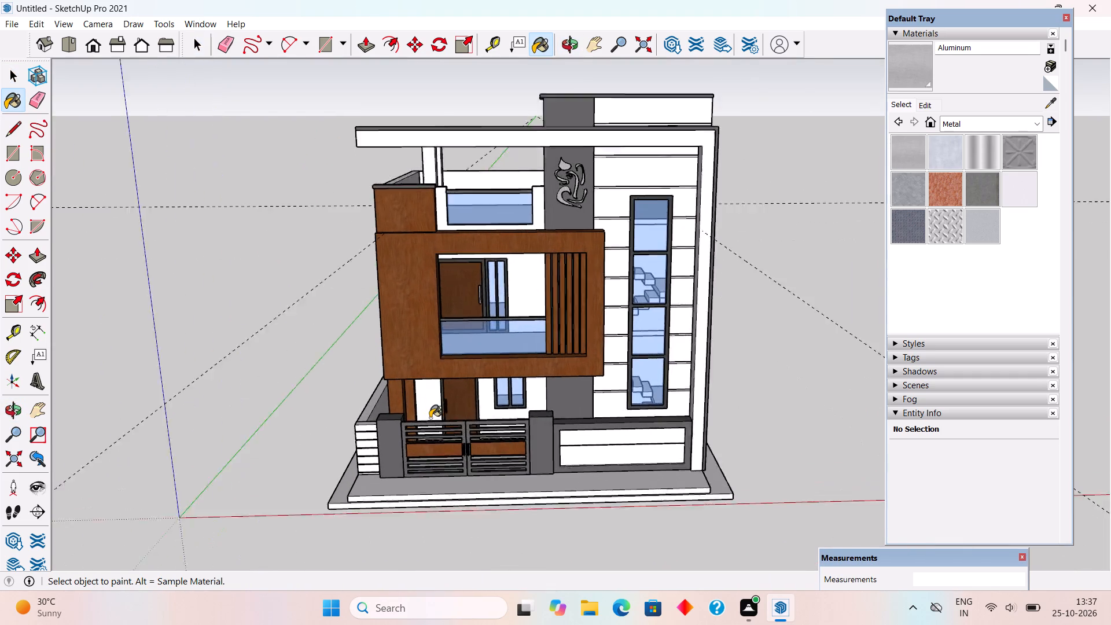
pyautogui.scroll(2, 430, 418)
pyautogui.moveTo(630, 428); pyautogui.dragTo(699, 378, button='middle')
pyautogui.scroll(6, 573, 463)
pyautogui.scroll(1, 404, 449)
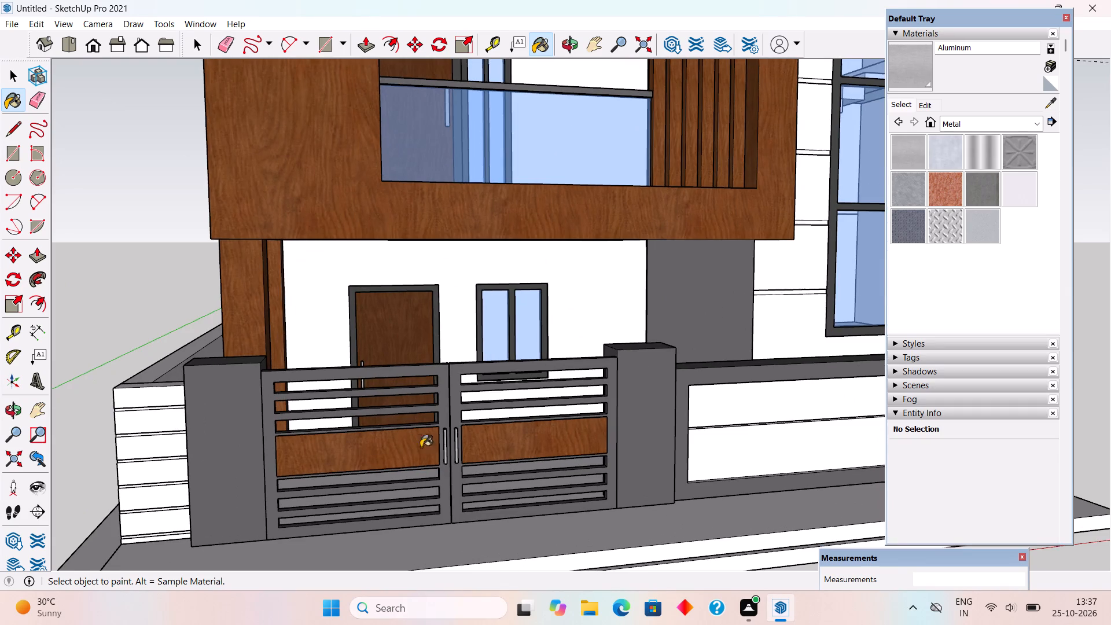
pyautogui.scroll(-11, 527, 405)
pyautogui.press('space')
pyautogui.scroll(-6, 526, 403)
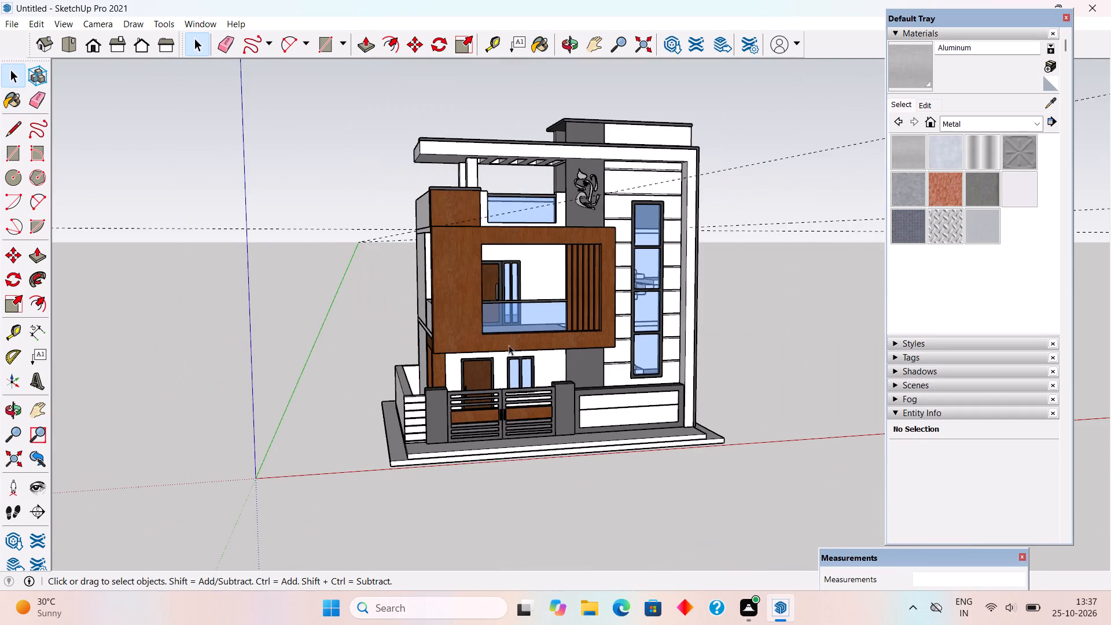
pyautogui.moveTo(477, 322); pyautogui.dragTo(393, 259, button='middle')
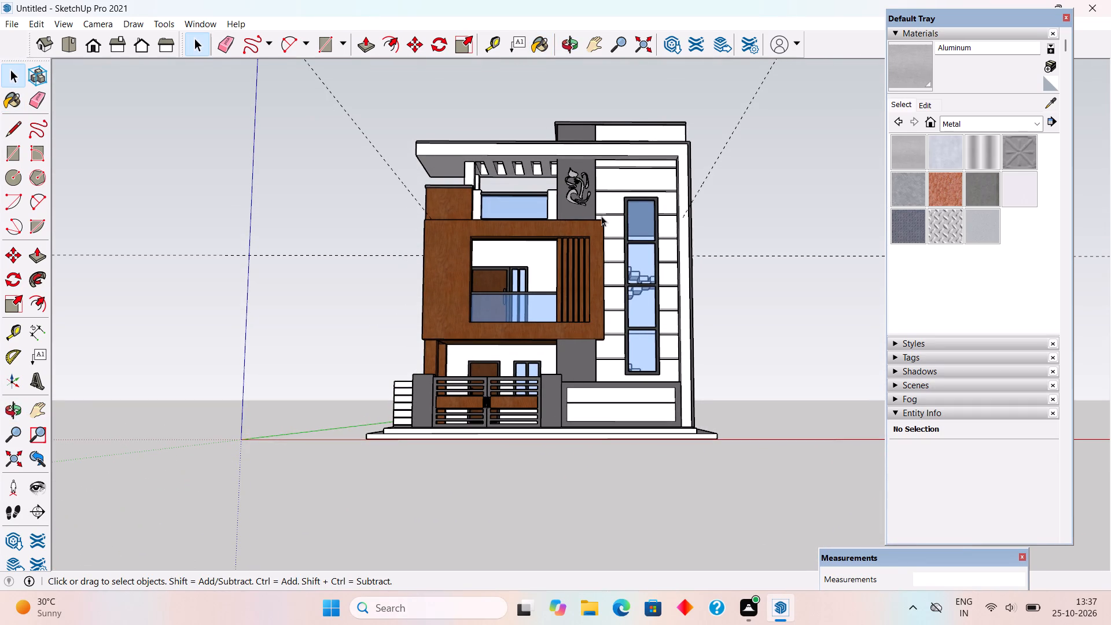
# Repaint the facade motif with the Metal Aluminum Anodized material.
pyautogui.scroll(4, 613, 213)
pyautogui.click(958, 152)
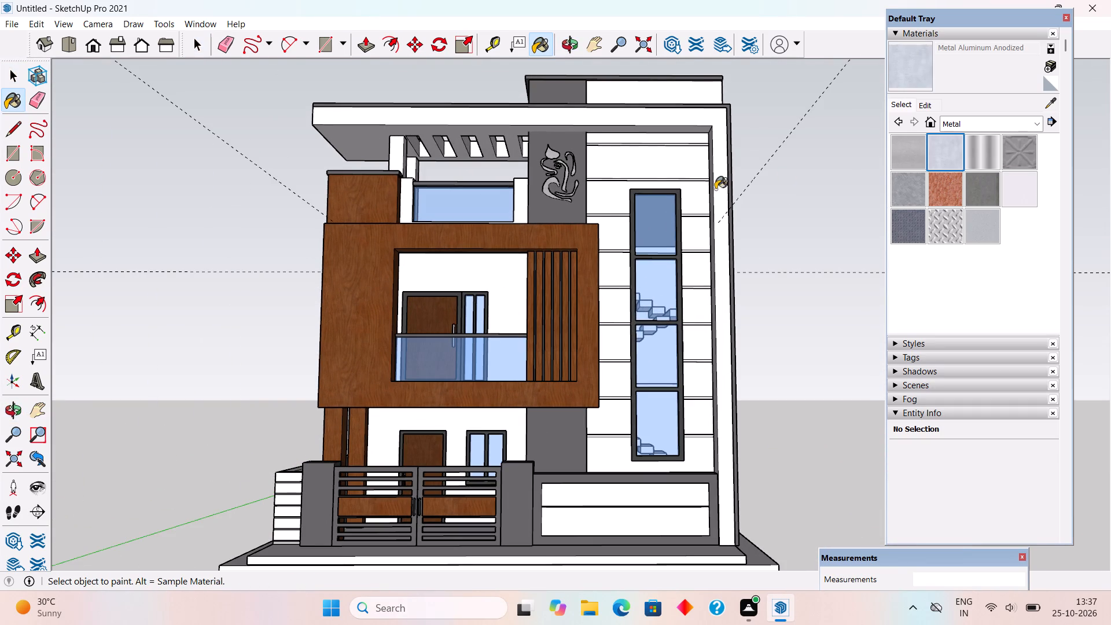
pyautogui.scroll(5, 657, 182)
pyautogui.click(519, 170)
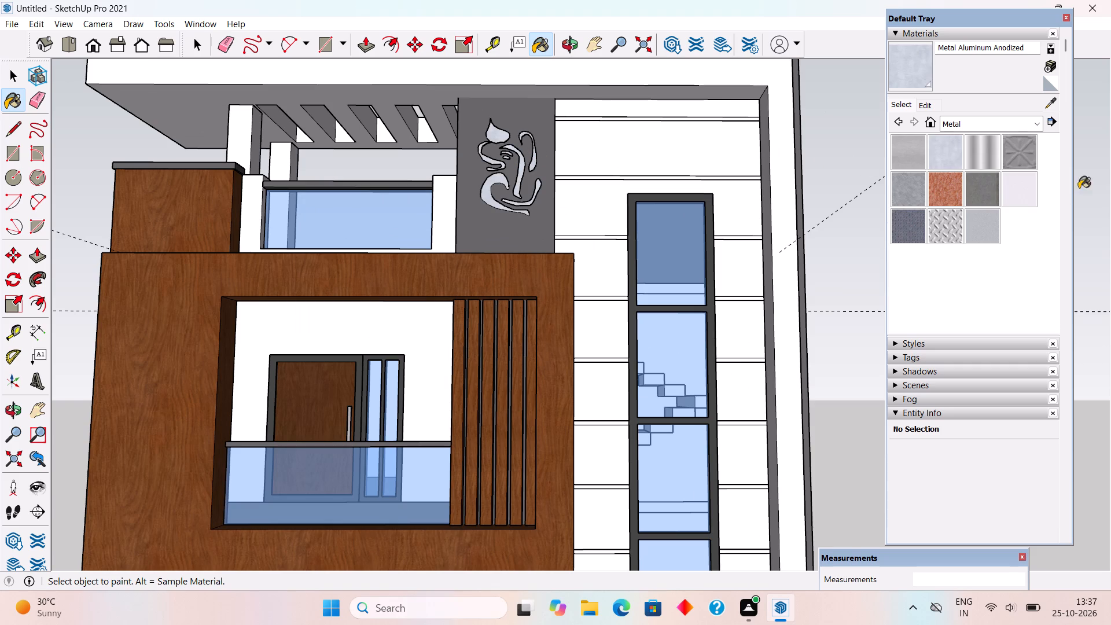
# Repaint the facade motif with the Metal Silver material and check it on the house front.
pyautogui.click(1022, 193)
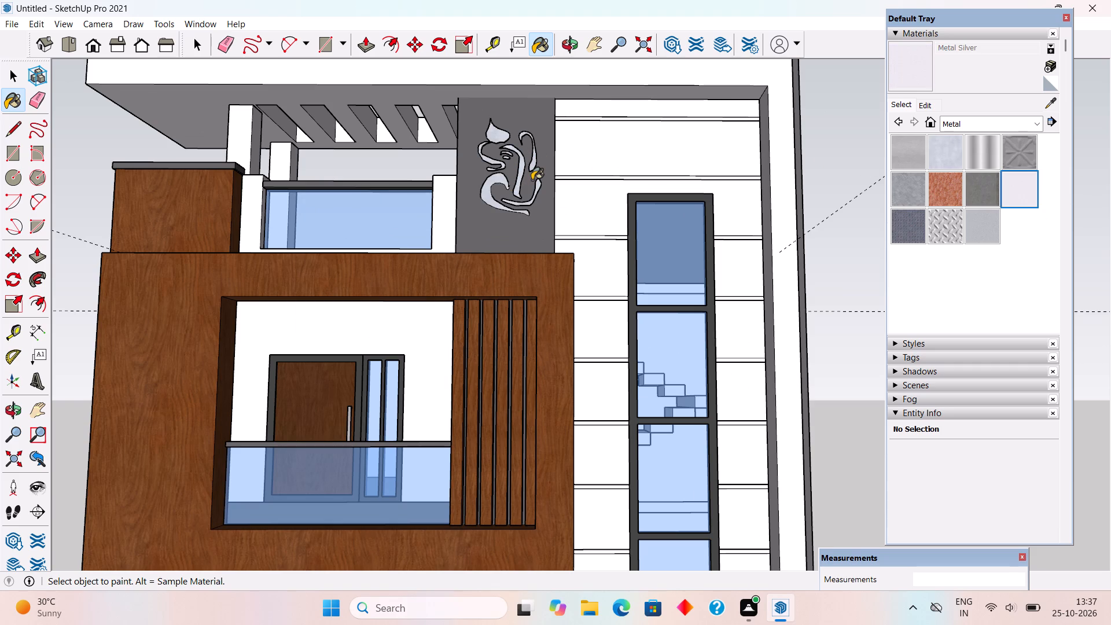
pyautogui.click(518, 183)
pyautogui.moveTo(522, 195); pyautogui.dragTo(518, 255, button='middle')
pyautogui.scroll(-8, 519, 255)
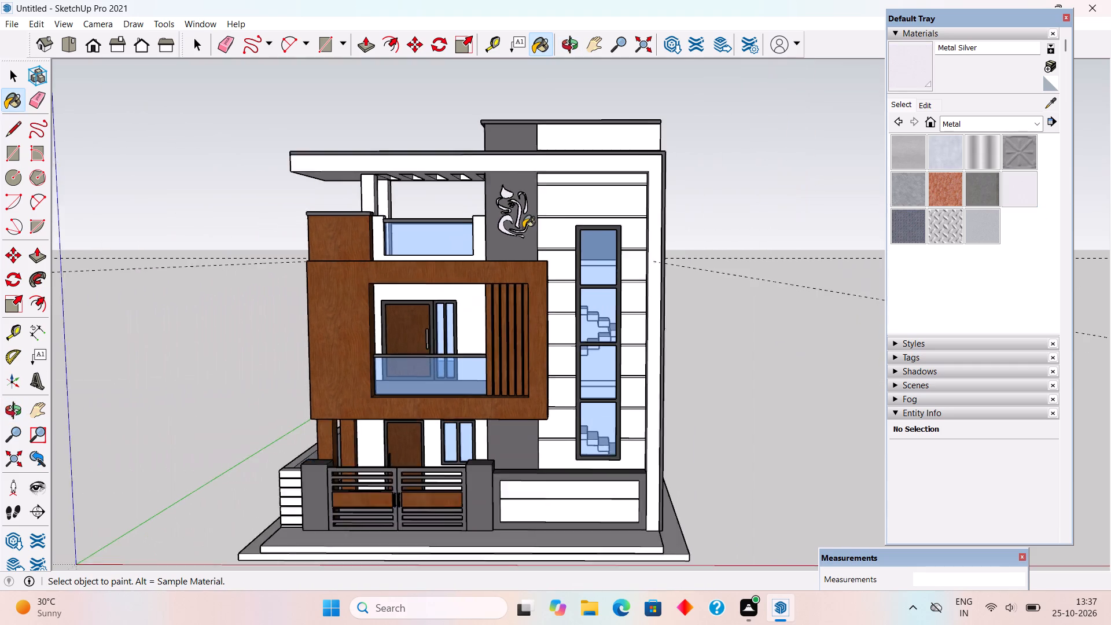
pyautogui.moveTo(559, 327); pyautogui.dragTo(587, 352, button='middle')
pyautogui.press('space')
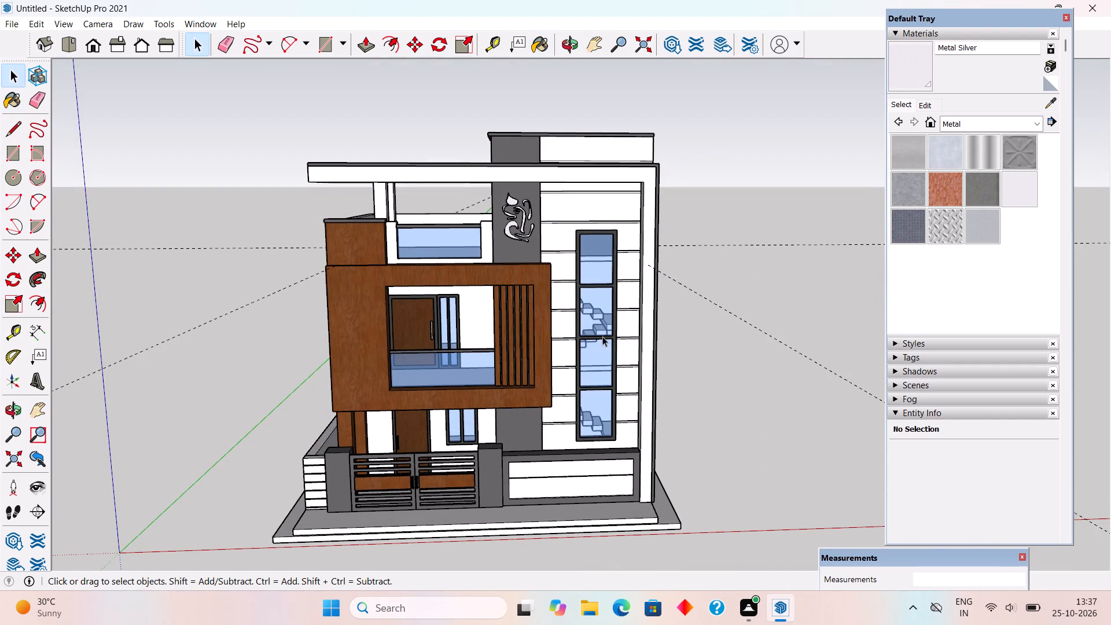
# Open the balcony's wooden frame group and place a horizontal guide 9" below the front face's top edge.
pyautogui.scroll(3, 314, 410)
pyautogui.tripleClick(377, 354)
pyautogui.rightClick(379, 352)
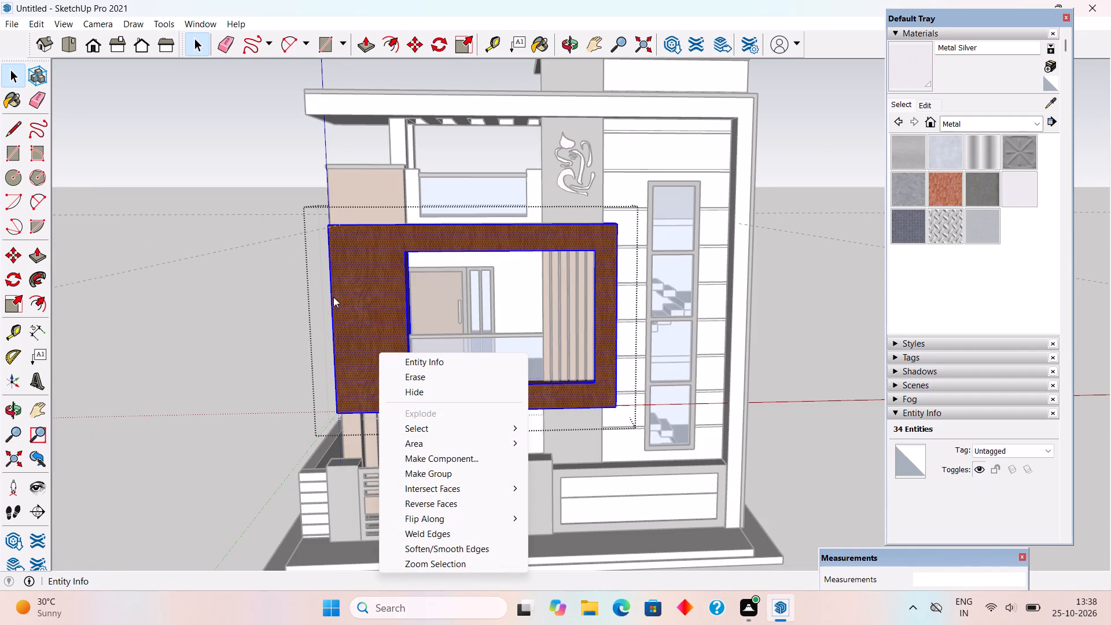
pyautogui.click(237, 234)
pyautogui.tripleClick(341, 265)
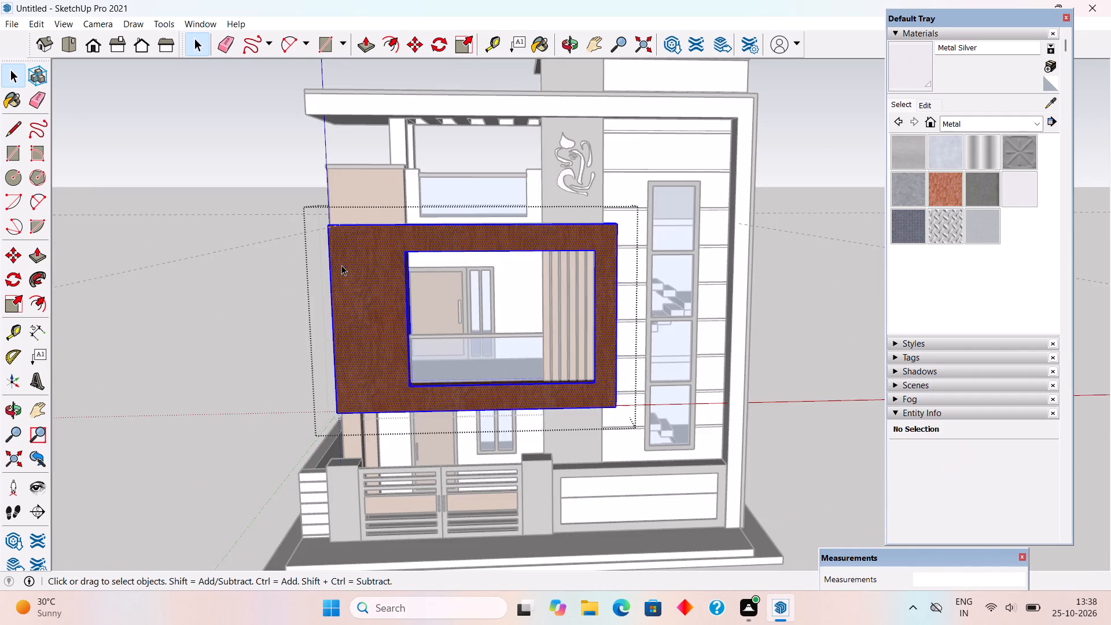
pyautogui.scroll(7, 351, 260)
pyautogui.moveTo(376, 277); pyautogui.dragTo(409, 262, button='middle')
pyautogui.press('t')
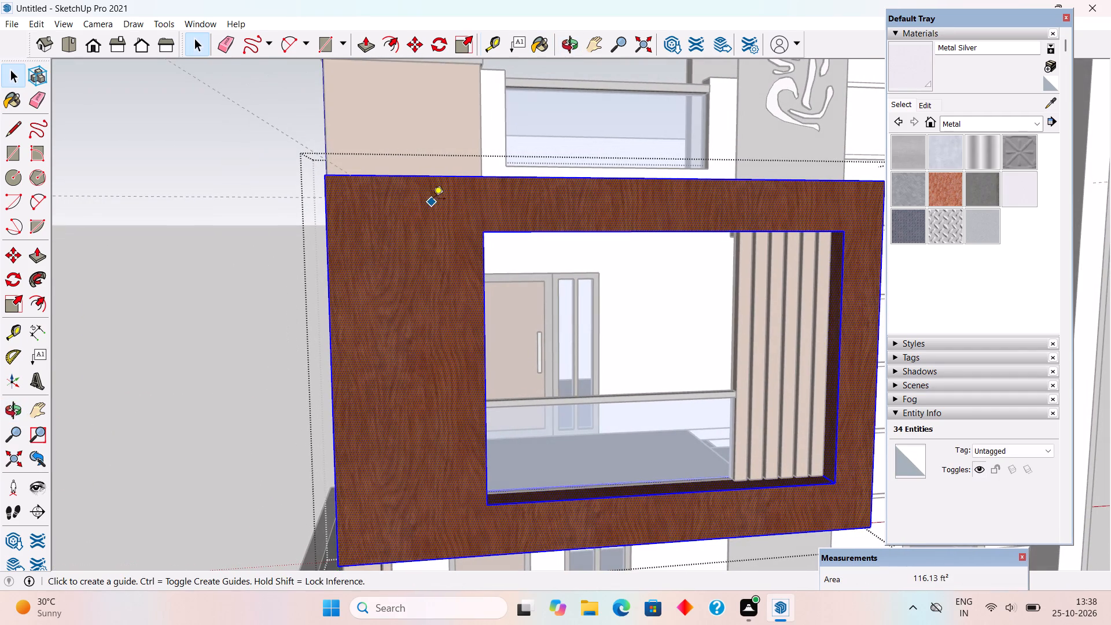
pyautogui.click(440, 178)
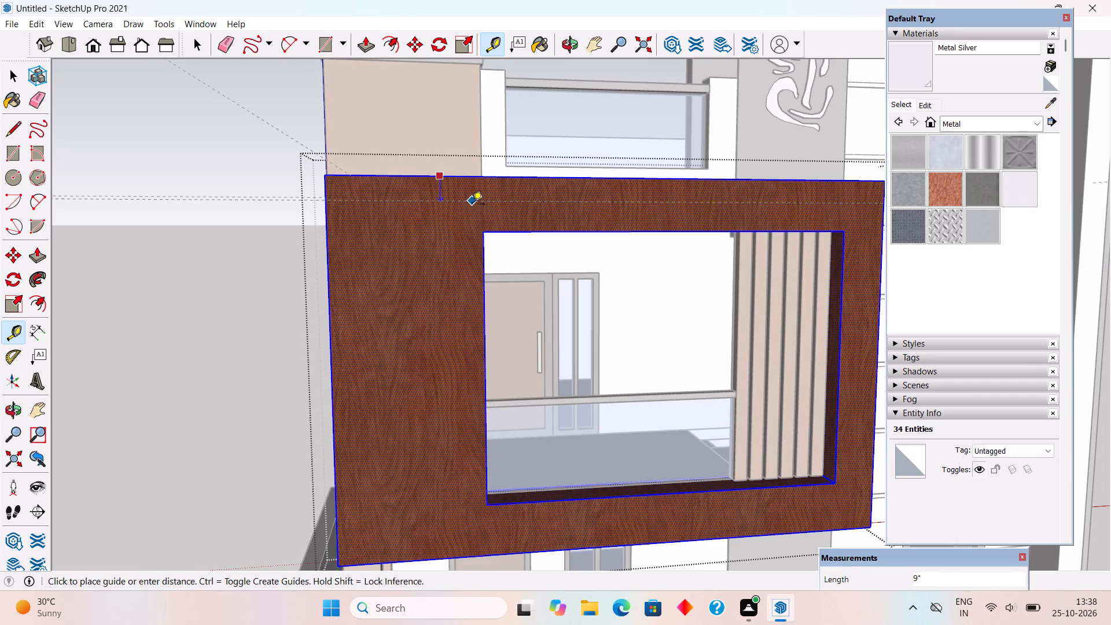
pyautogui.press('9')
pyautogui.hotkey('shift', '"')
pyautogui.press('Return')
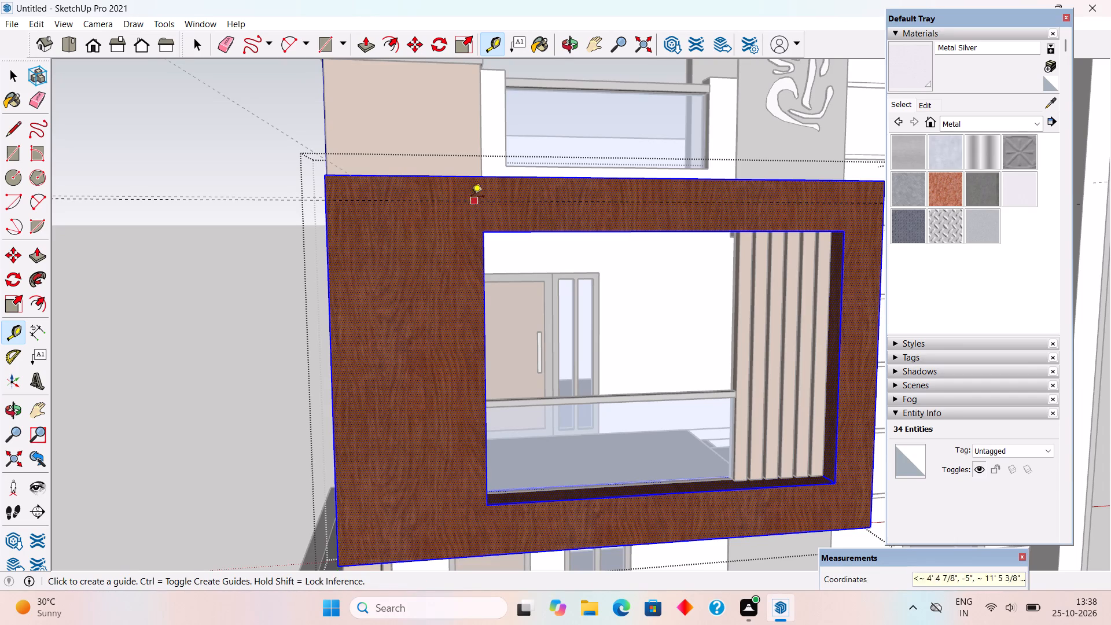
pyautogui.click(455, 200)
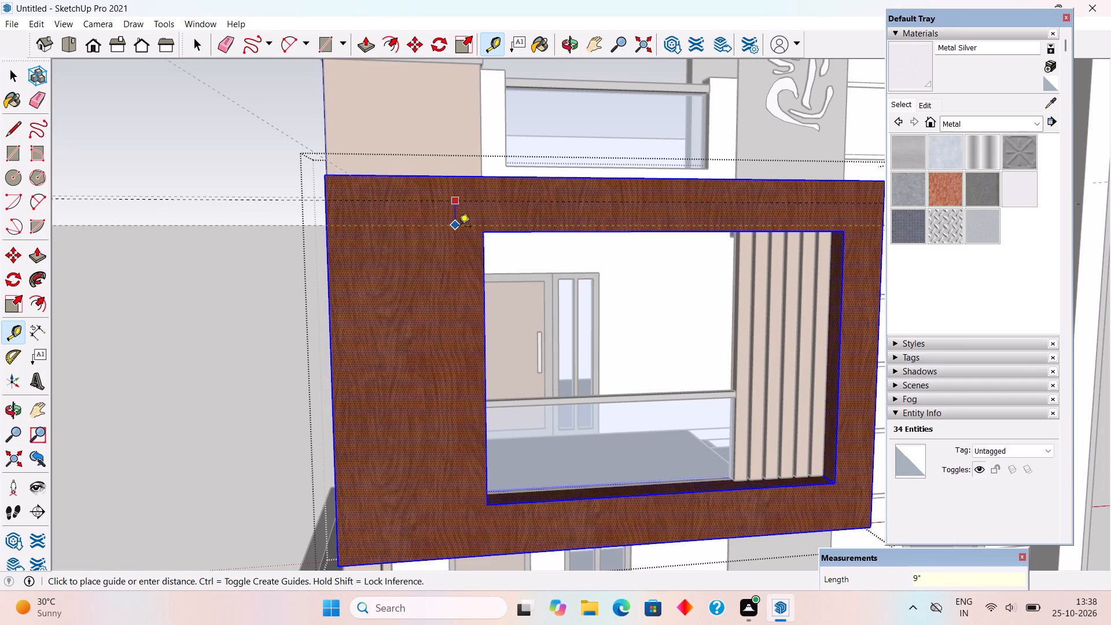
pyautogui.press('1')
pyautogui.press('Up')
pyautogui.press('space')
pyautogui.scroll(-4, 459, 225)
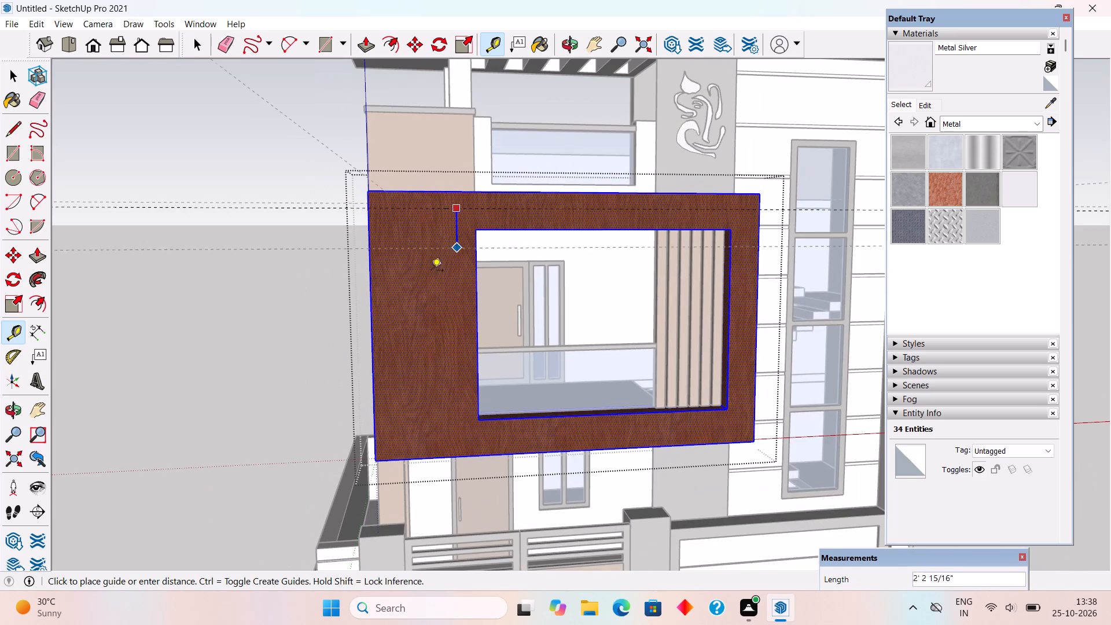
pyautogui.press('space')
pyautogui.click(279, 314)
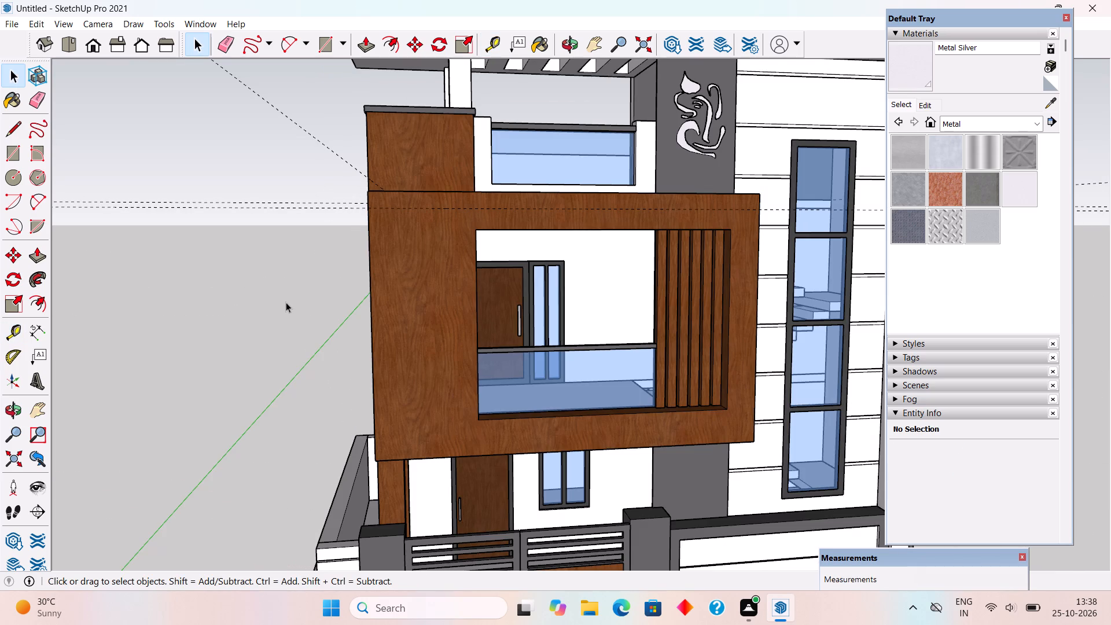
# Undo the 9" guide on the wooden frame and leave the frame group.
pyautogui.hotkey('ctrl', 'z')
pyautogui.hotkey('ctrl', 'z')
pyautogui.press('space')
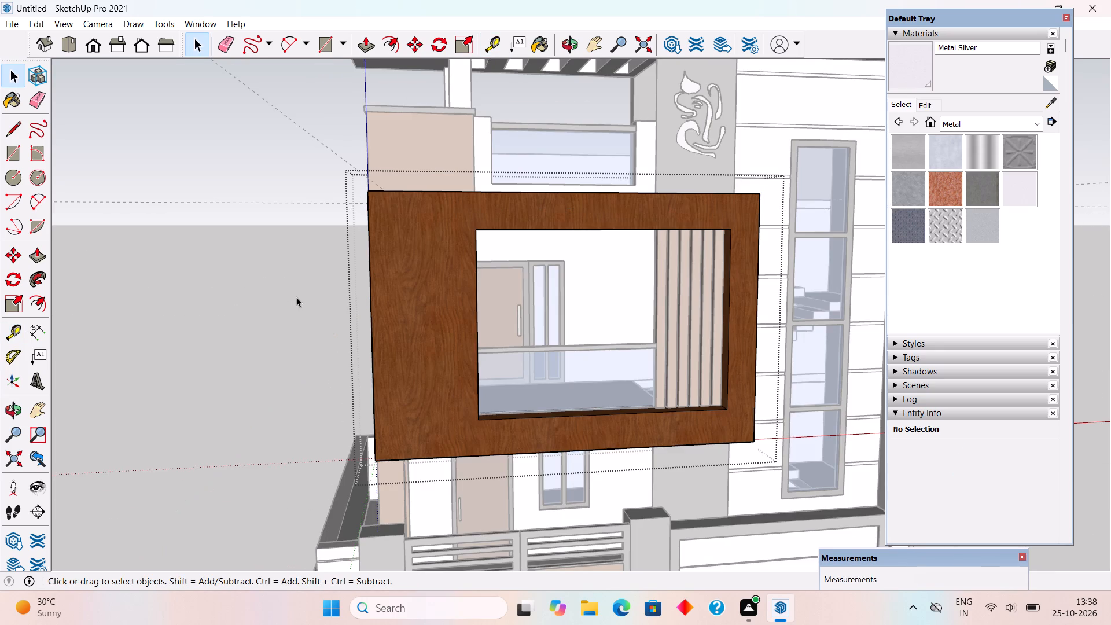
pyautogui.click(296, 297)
# Isolate the balcony's wooden frame group by inverting the selection and hiding everything else in the model.
pyautogui.click(462, 273)
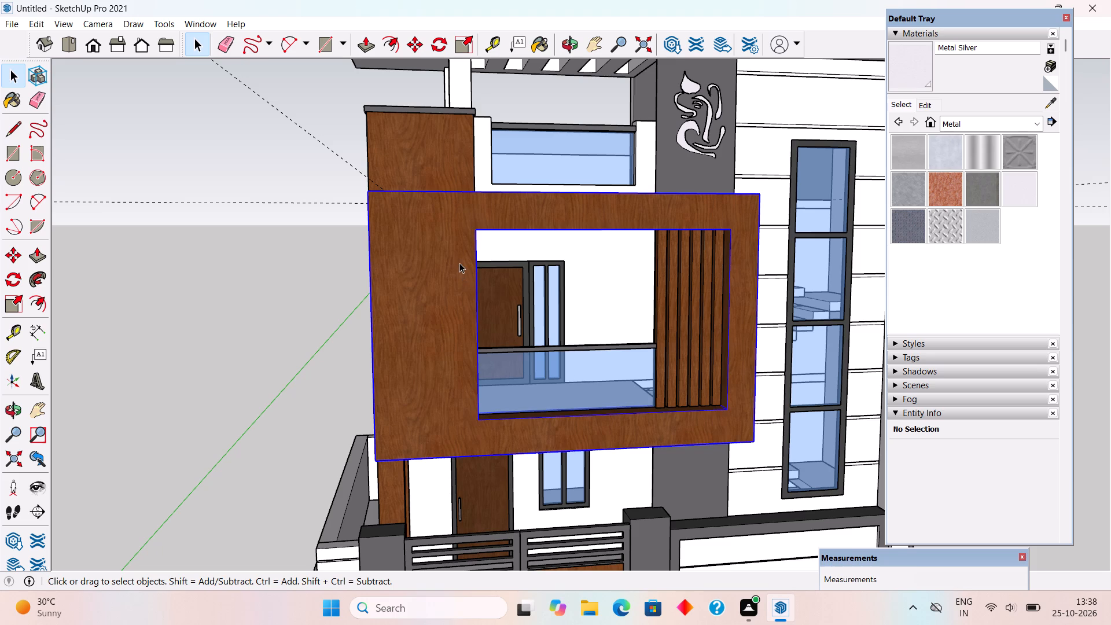
pyautogui.rightClick(459, 263)
pyautogui.click(507, 337)
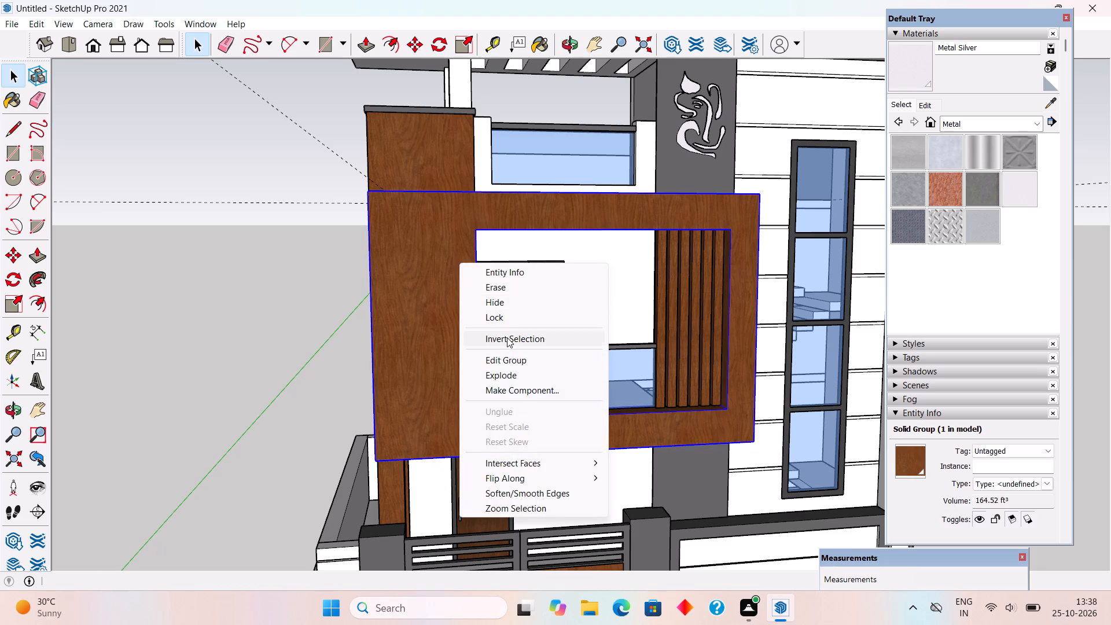
pyautogui.rightClick(454, 141)
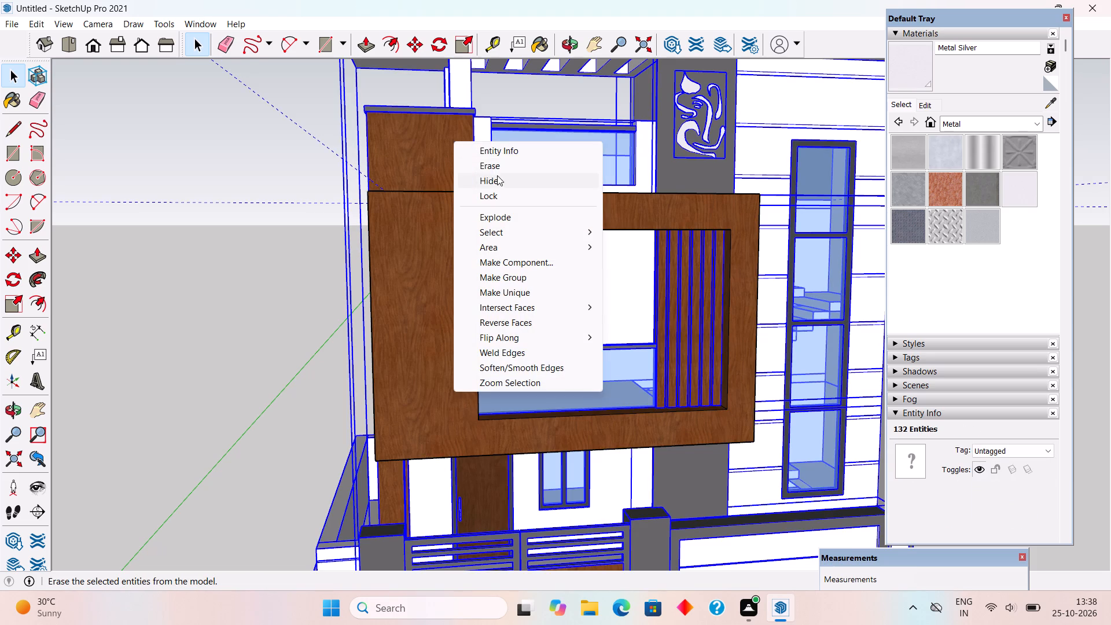
pyautogui.click(498, 177)
# Place a horizontal guide 5" below the top edge of the isolated wooden frame's front face.
pyautogui.moveTo(723, 218); pyautogui.dragTo(729, 193, button='middle')
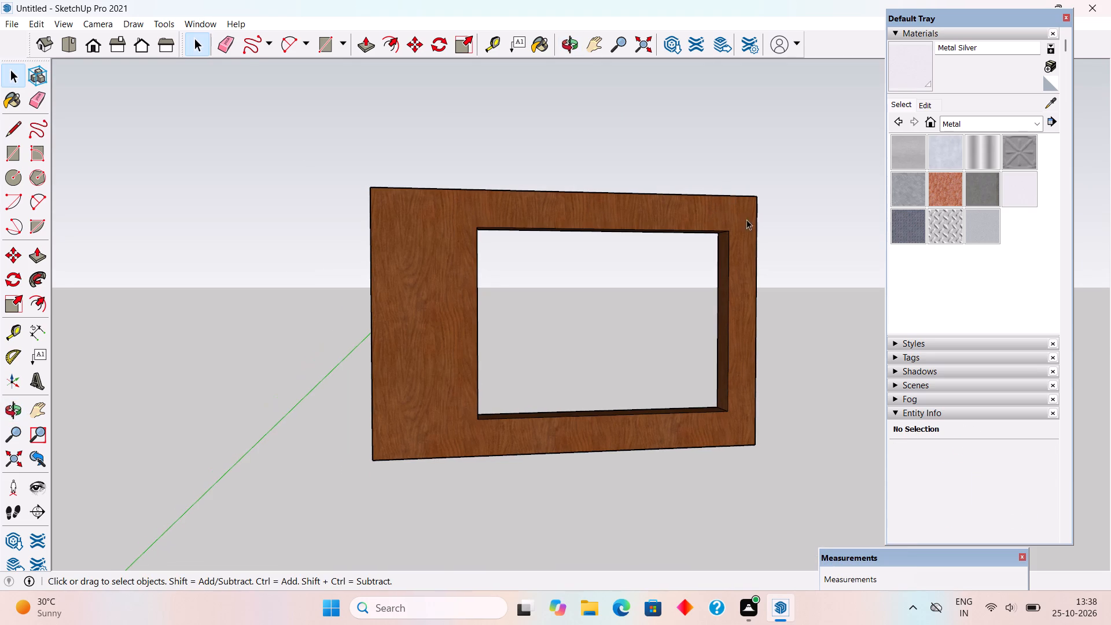
pyautogui.scroll(1, 749, 466)
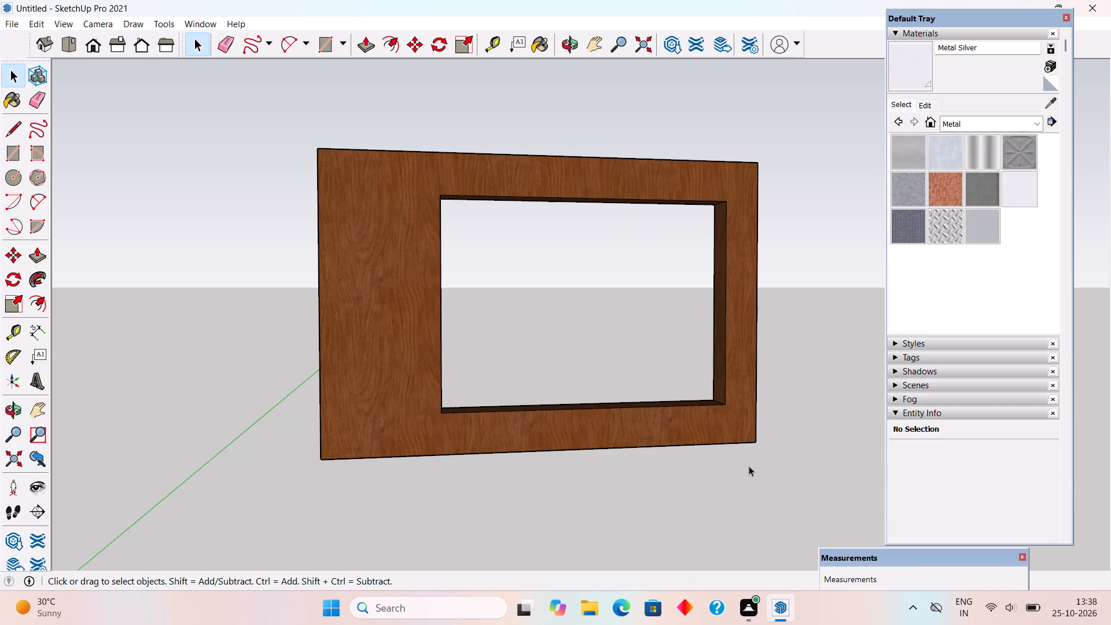
pyautogui.scroll(2, 749, 466)
pyautogui.scroll(-2, 749, 466)
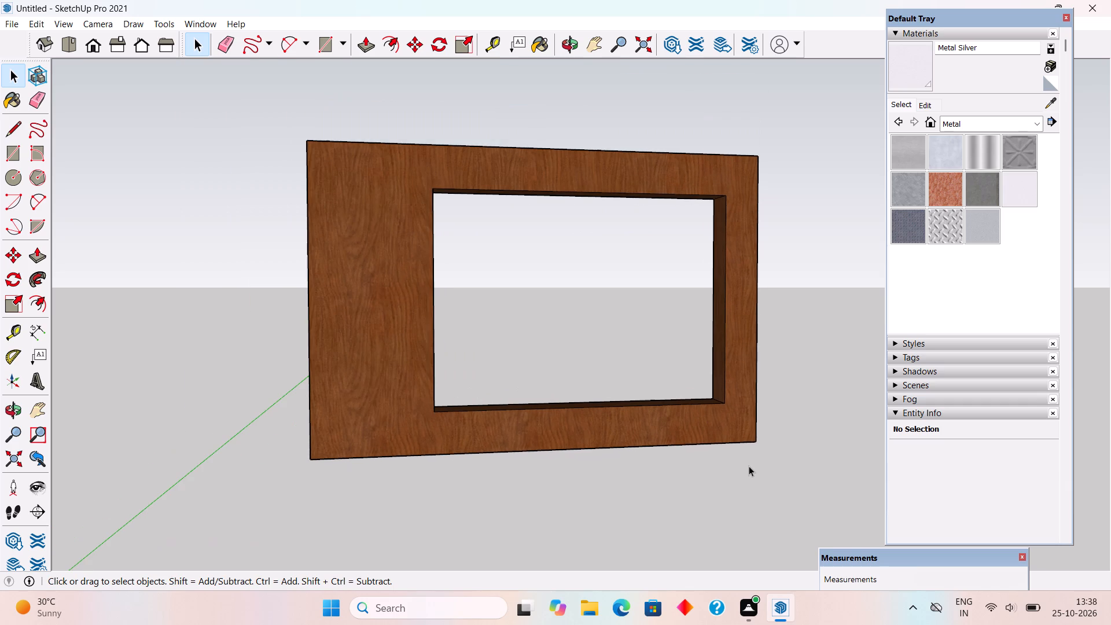
pyautogui.press('t')
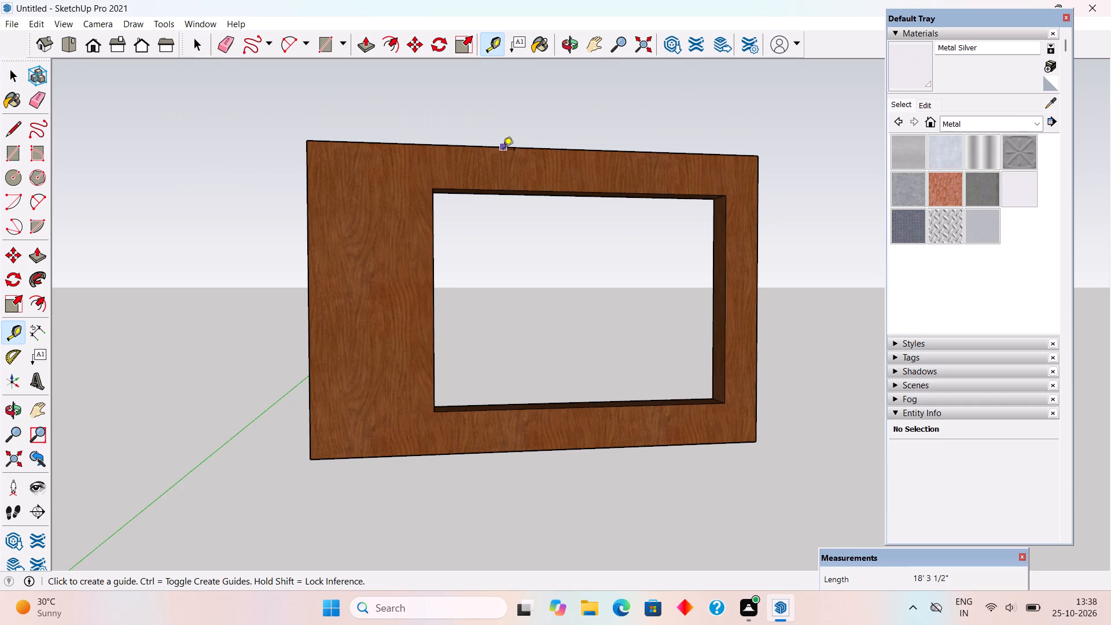
pyautogui.click(503, 150)
pyautogui.scroll(4, 501, 167)
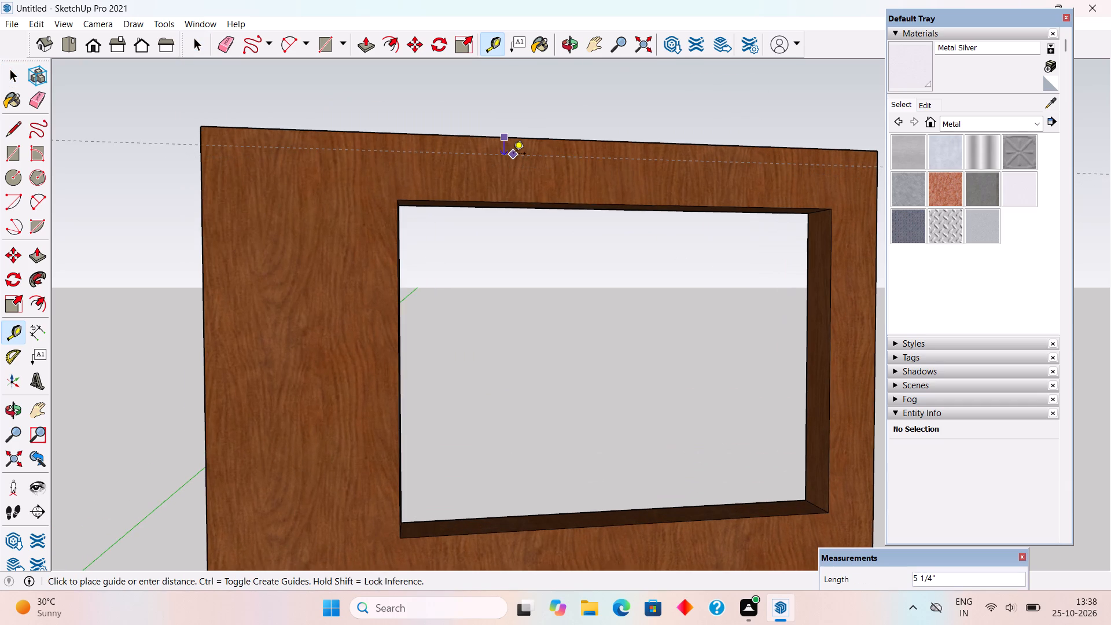
pyautogui.write('5"')
pyautogui.press('Return')
# Place a second horizontal guide 1" below the existing guide on the wooden frame's front face.
pyautogui.click(521, 156)
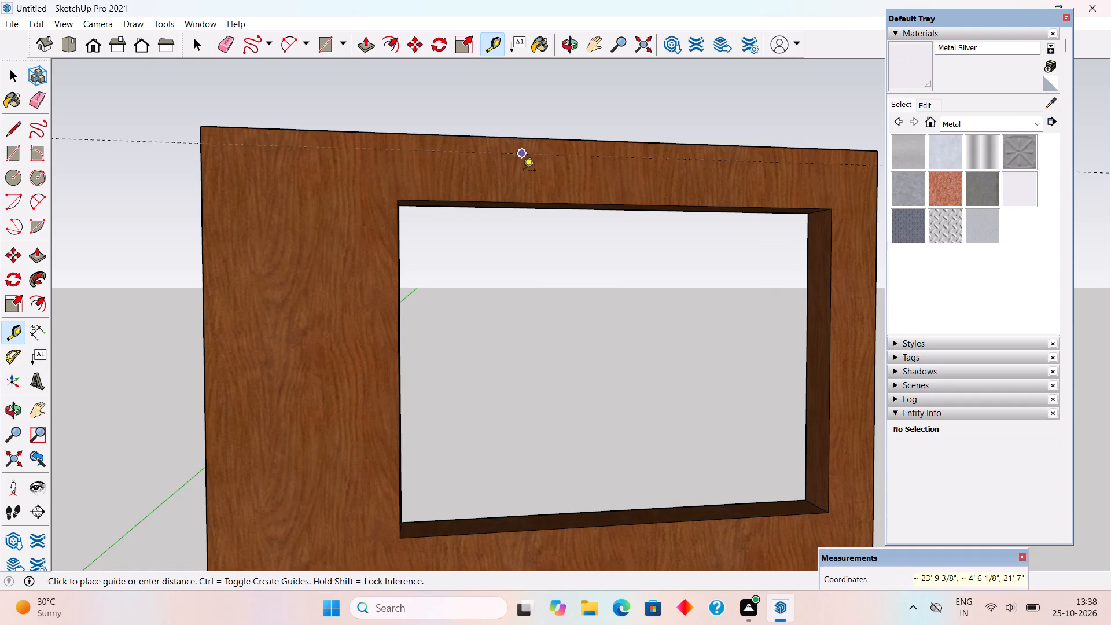
pyautogui.write('1"')
pyautogui.press('Return')
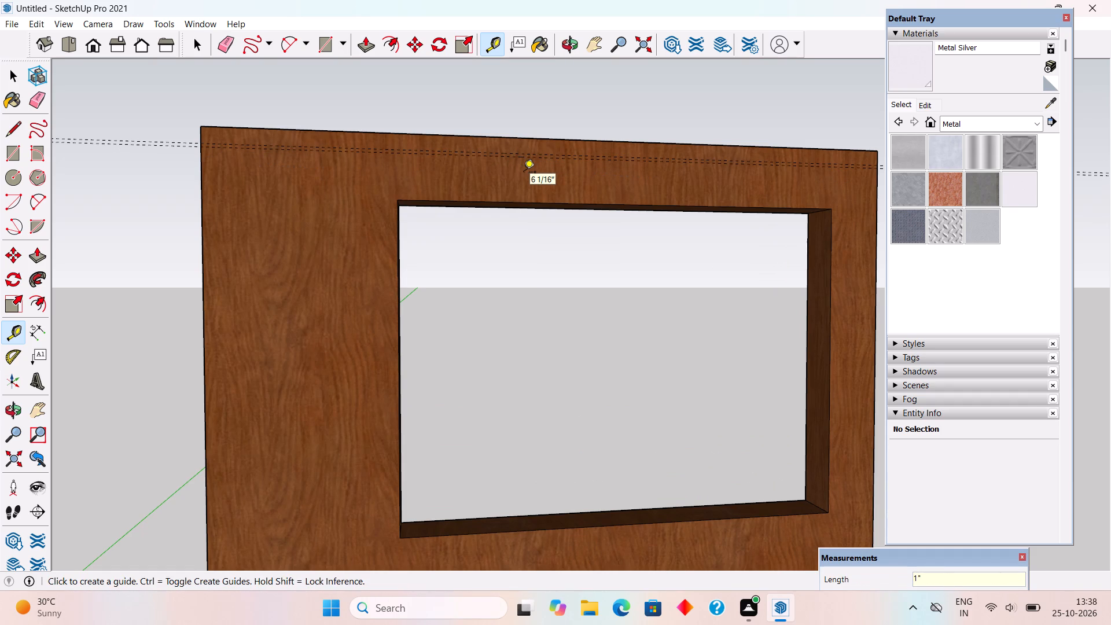
# Copy the pair of guides 6" straight down the frame's front face and array it x15.
pyautogui.press('space')
pyautogui.scroll(7, 343, 164)
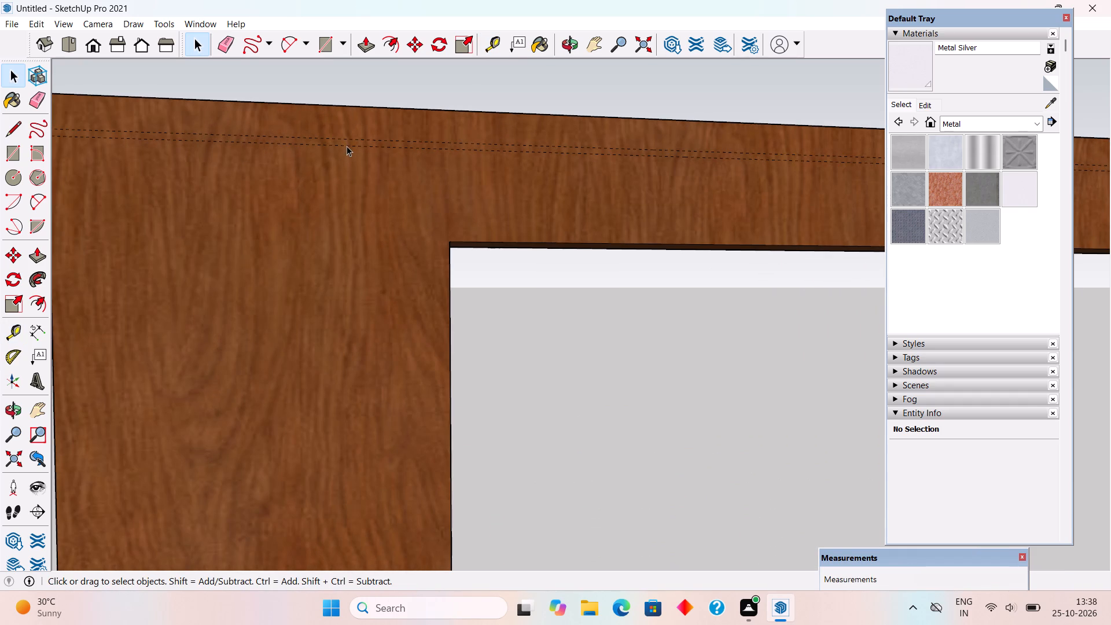
pyautogui.keyDown('ctrl'); pyautogui.click(351, 140); pyautogui.keyUp('ctrl')
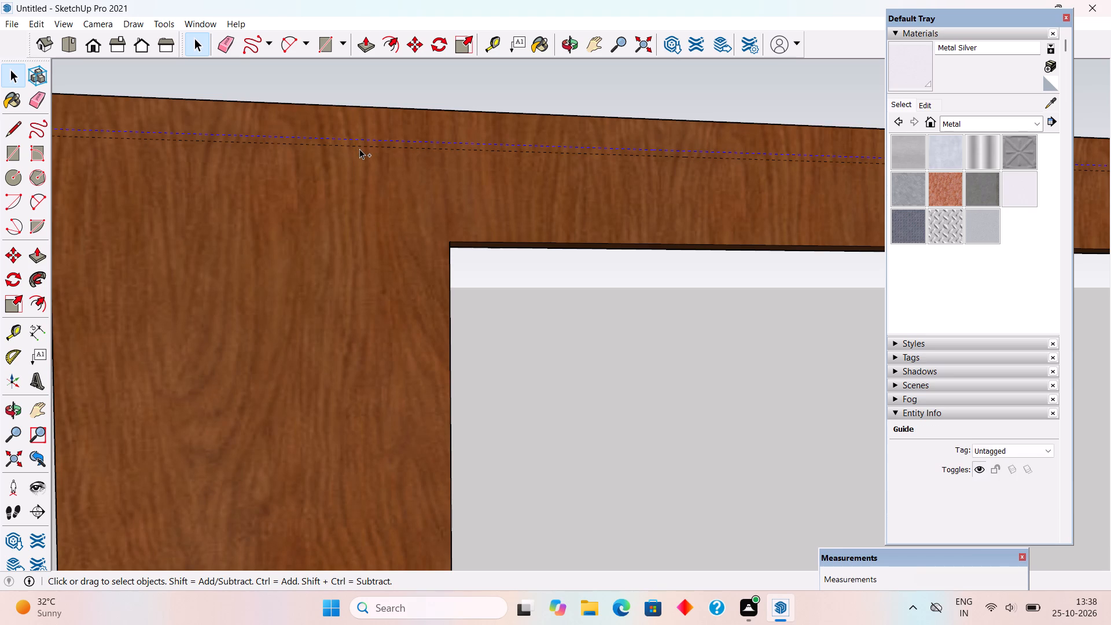
pyautogui.keyDown('ctrl'); pyautogui.click(359, 149); pyautogui.keyUp('ctrl')
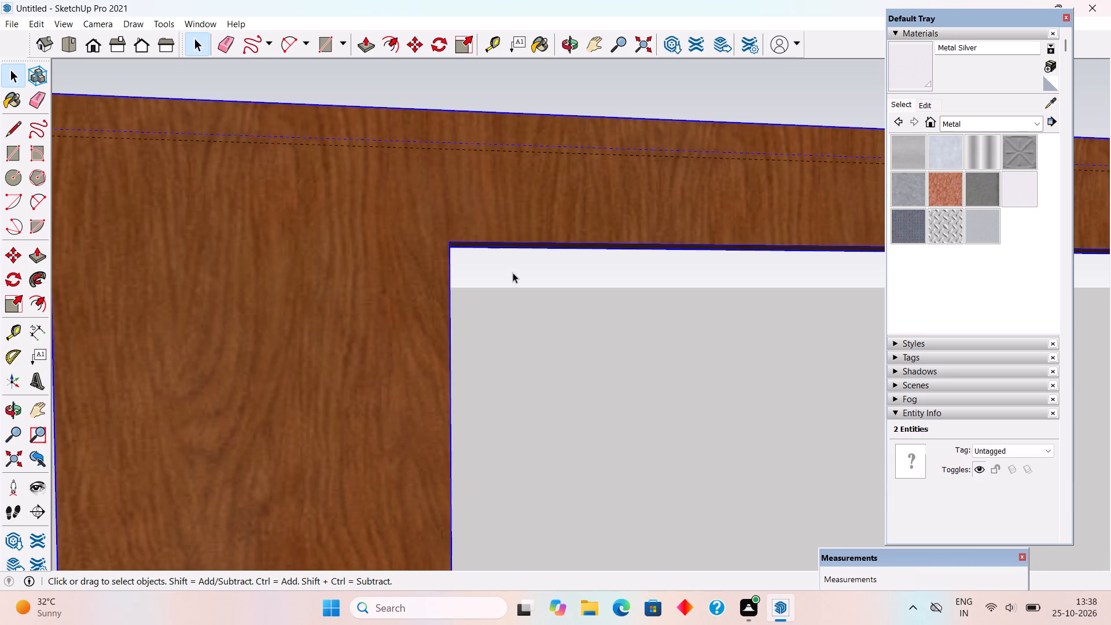
pyautogui.click(513, 273)
pyautogui.click(420, 148)
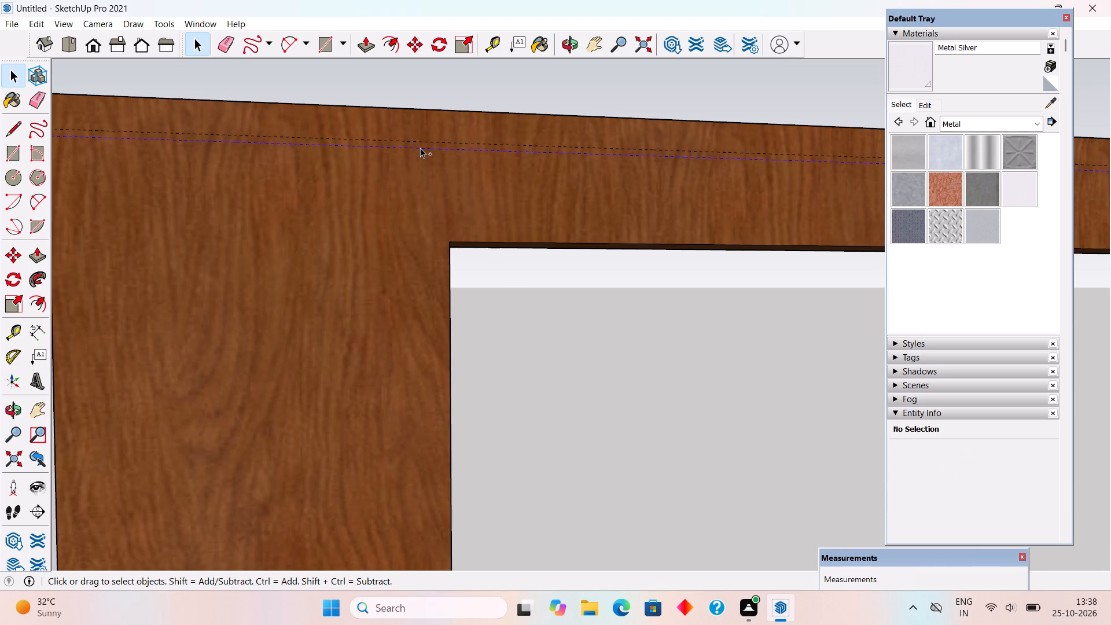
pyautogui.keyDown('ctrl'); pyautogui.click(422, 142); pyautogui.keyUp('ctrl')
pyautogui.press('m')
pyautogui.click(422, 142)
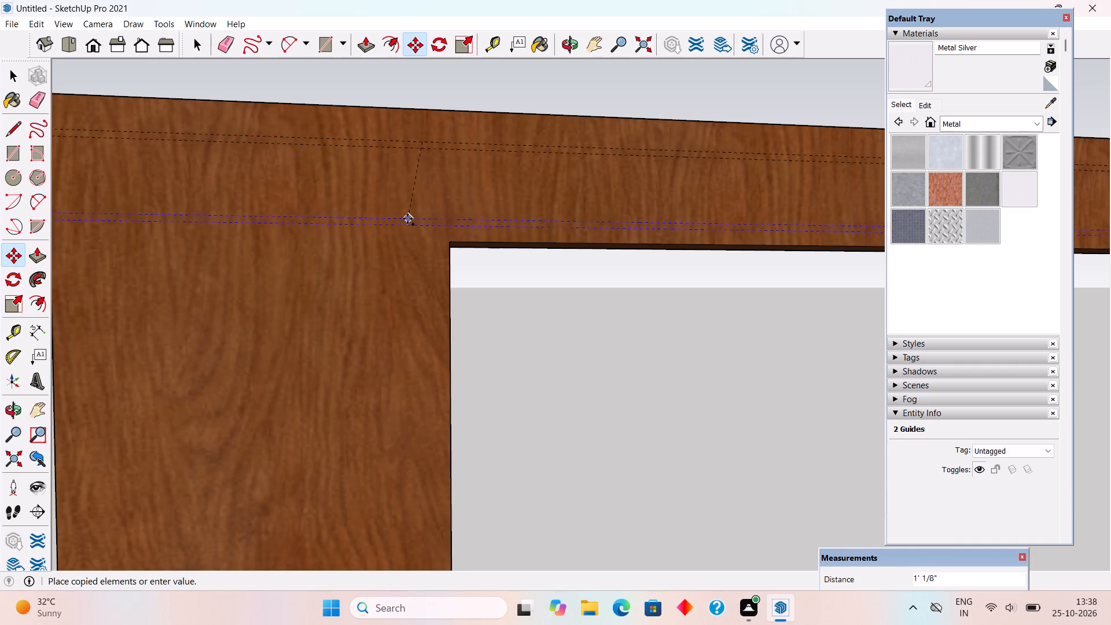
pyautogui.scroll(-2, 406, 220)
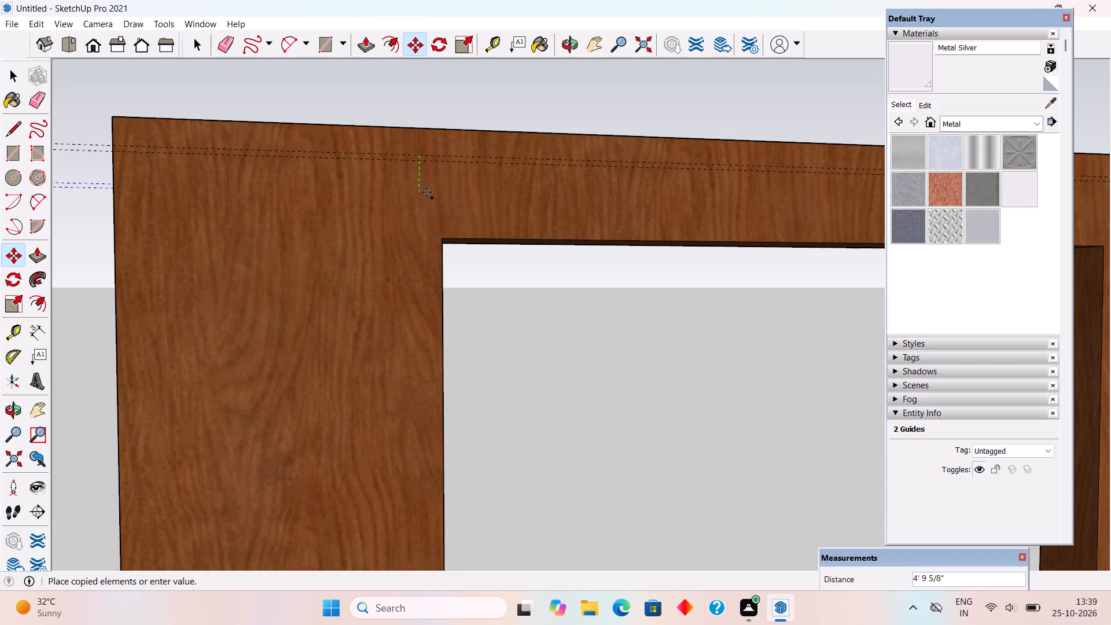
pyautogui.moveTo(426, 192); pyautogui.dragTo(660, 214, button='middle')
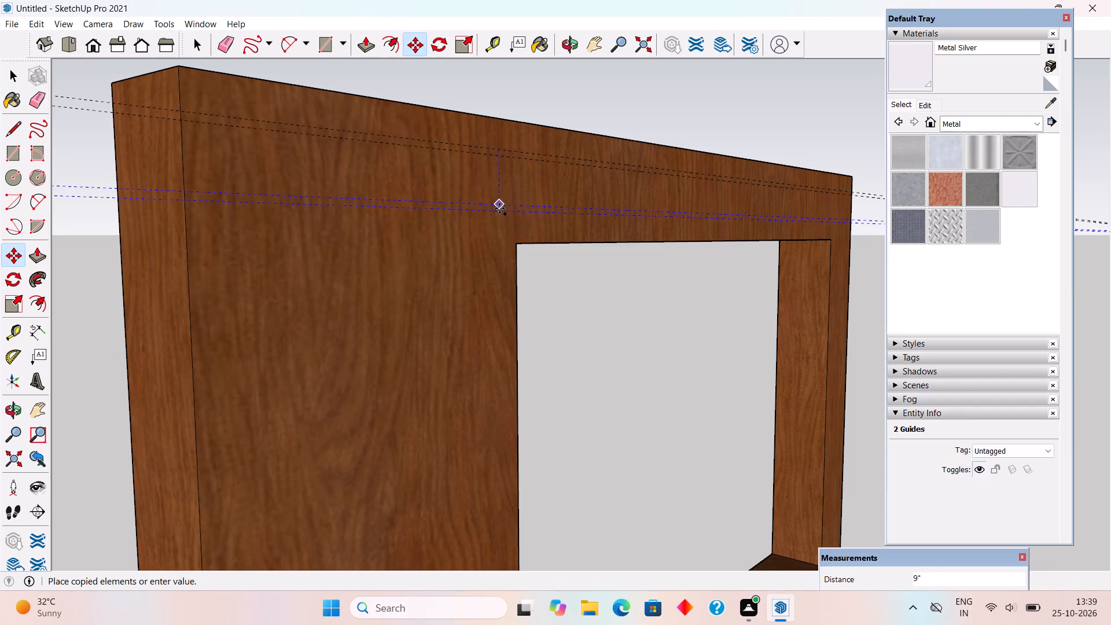
pyautogui.write('6"')
pyautogui.press('Return')
pyautogui.write('x15')
pyautogui.press('Return')
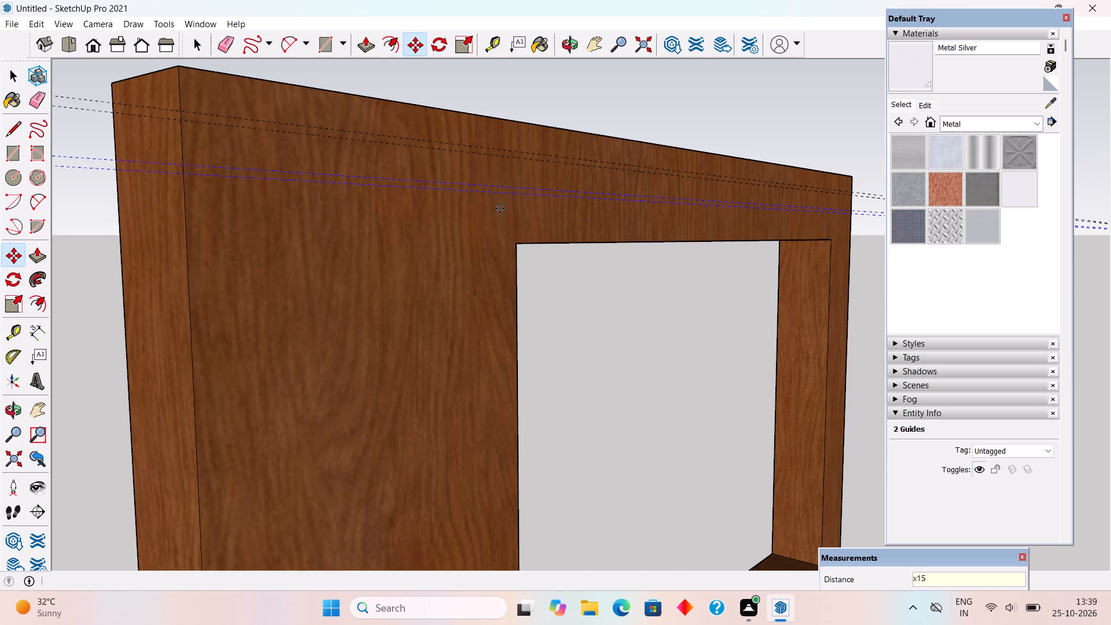
pyautogui.scroll(-5, 448, 110)
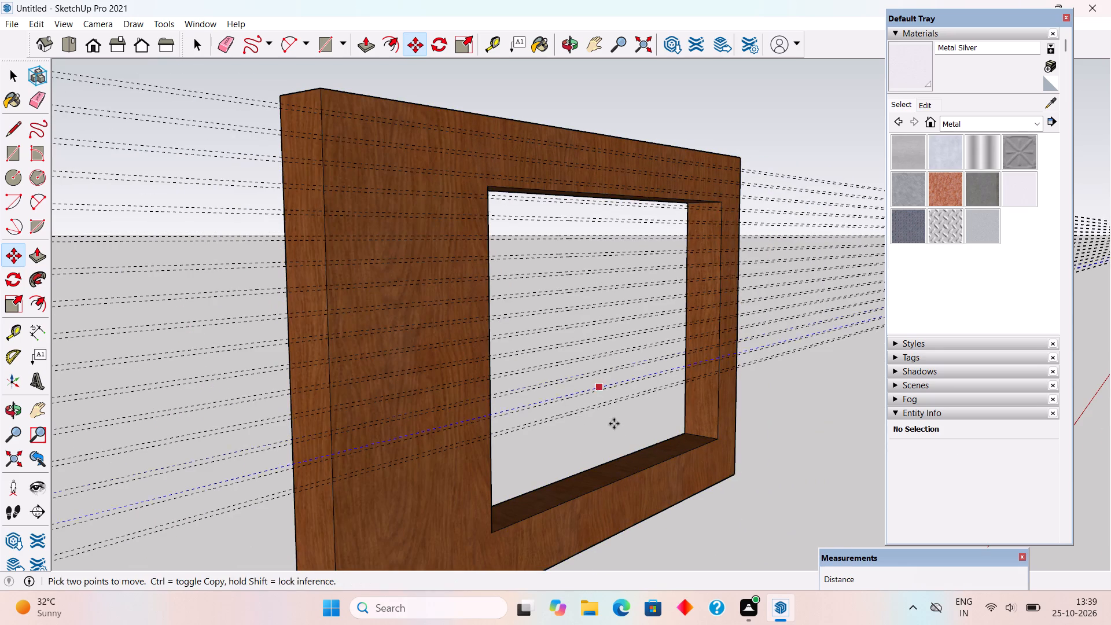
pyautogui.press('space')
# Copy the lowest pair of guides 6" further down and array it x10 to reach past the frame's bottom edge.
pyautogui.scroll(-5, 755, 171)
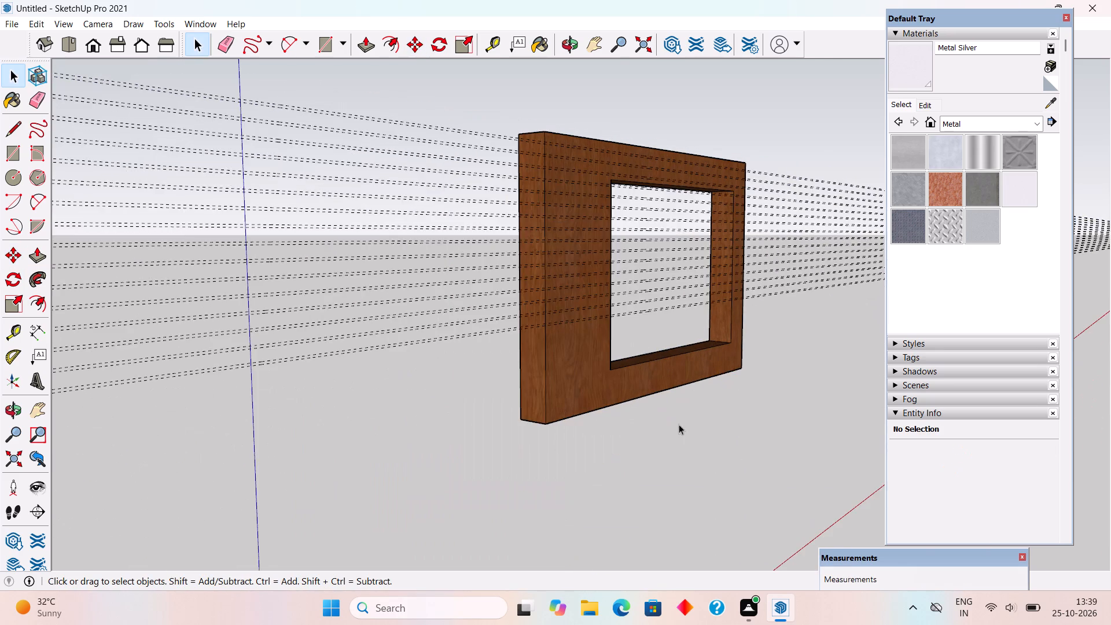
pyautogui.scroll(6, 665, 446)
pyautogui.moveTo(459, 321); pyautogui.dragTo(418, 356, button='middle')
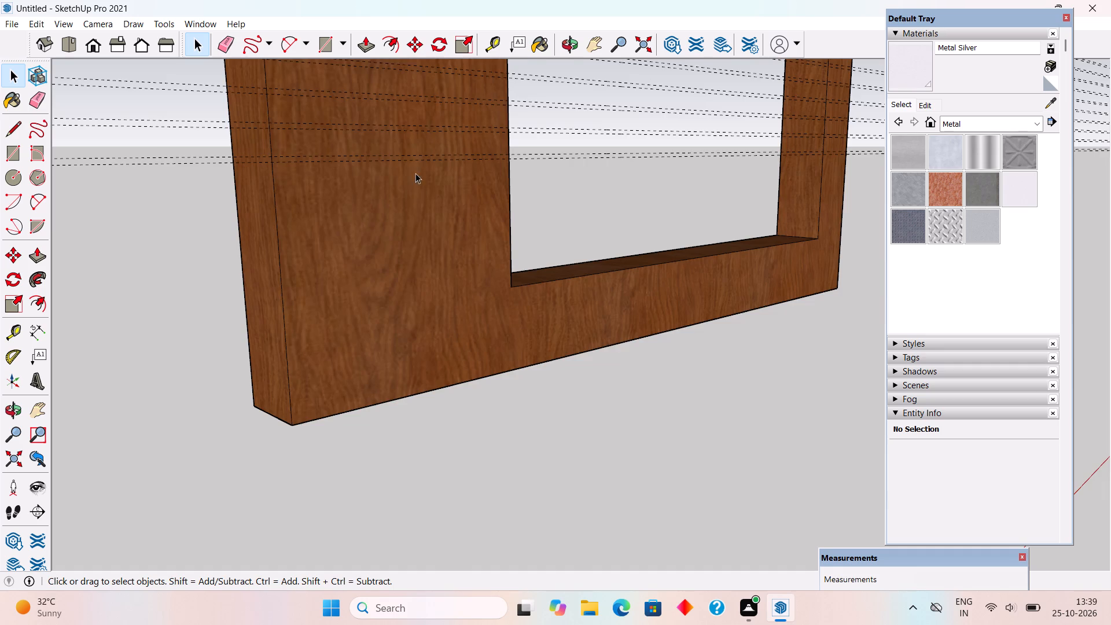
pyautogui.scroll(3, 415, 173)
pyautogui.keyDown('shift'); pyautogui.click(419, 149); pyautogui.keyUp('shift')
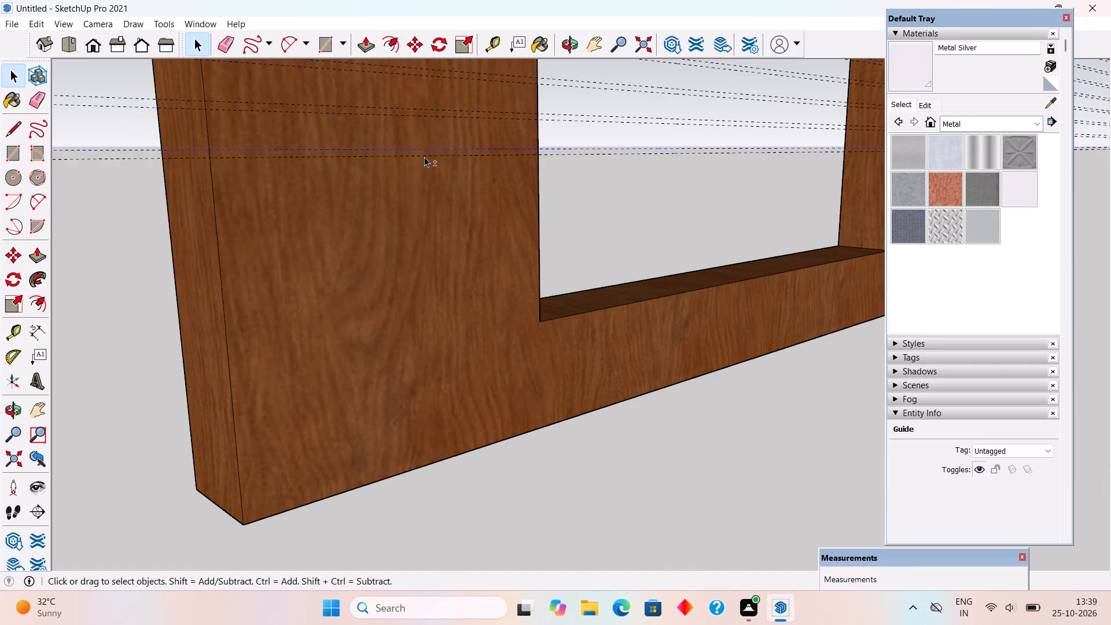
pyautogui.keyDown('shift'); pyautogui.click(424, 157); pyautogui.keyUp('shift')
pyautogui.press('m')
pyautogui.click(424, 157)
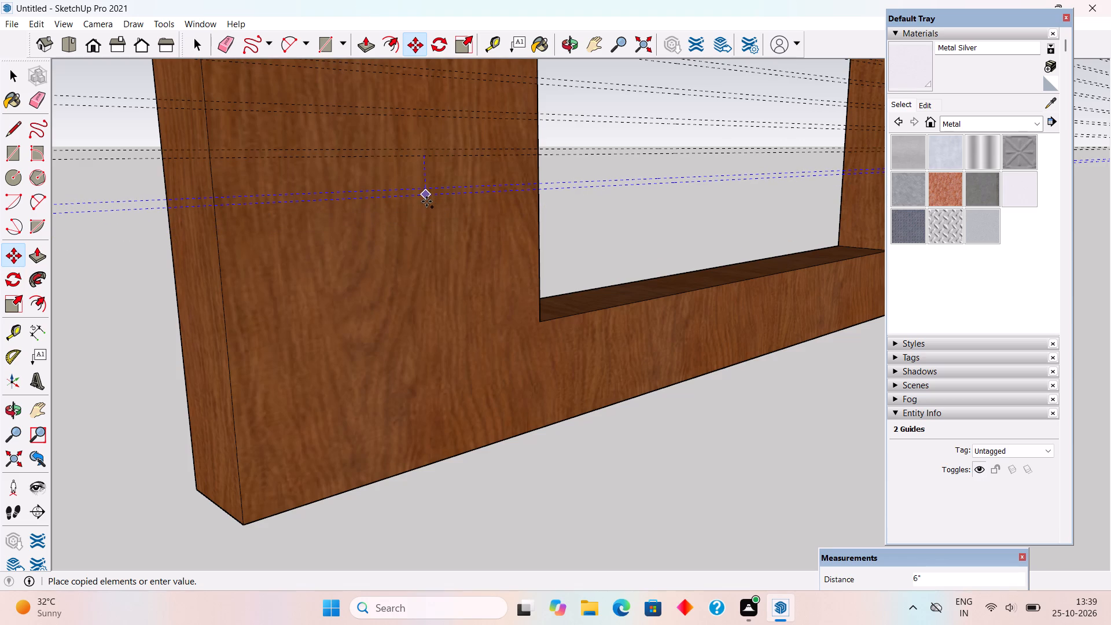
pyautogui.write('6"')
pyautogui.press('Return')
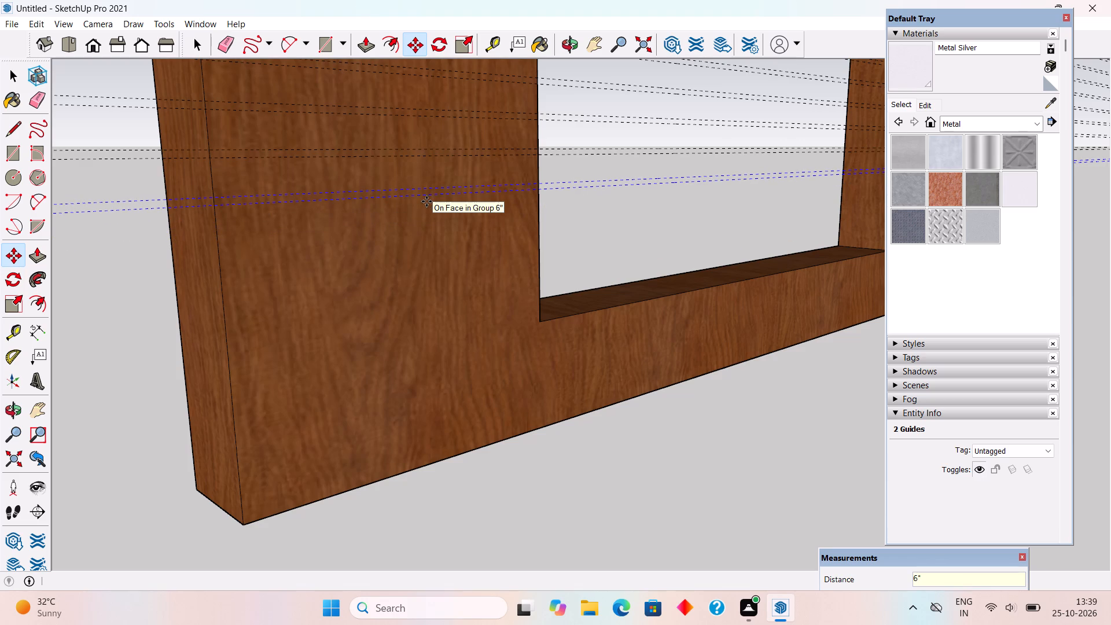
pyautogui.write('x10')
pyautogui.press('Return')
pyautogui.press('space')
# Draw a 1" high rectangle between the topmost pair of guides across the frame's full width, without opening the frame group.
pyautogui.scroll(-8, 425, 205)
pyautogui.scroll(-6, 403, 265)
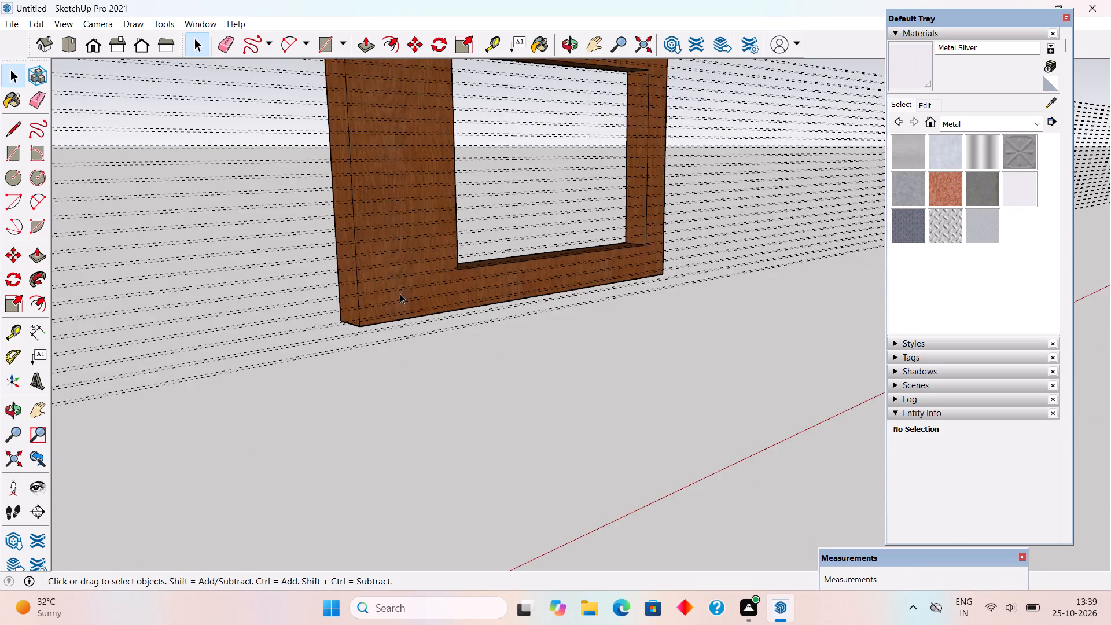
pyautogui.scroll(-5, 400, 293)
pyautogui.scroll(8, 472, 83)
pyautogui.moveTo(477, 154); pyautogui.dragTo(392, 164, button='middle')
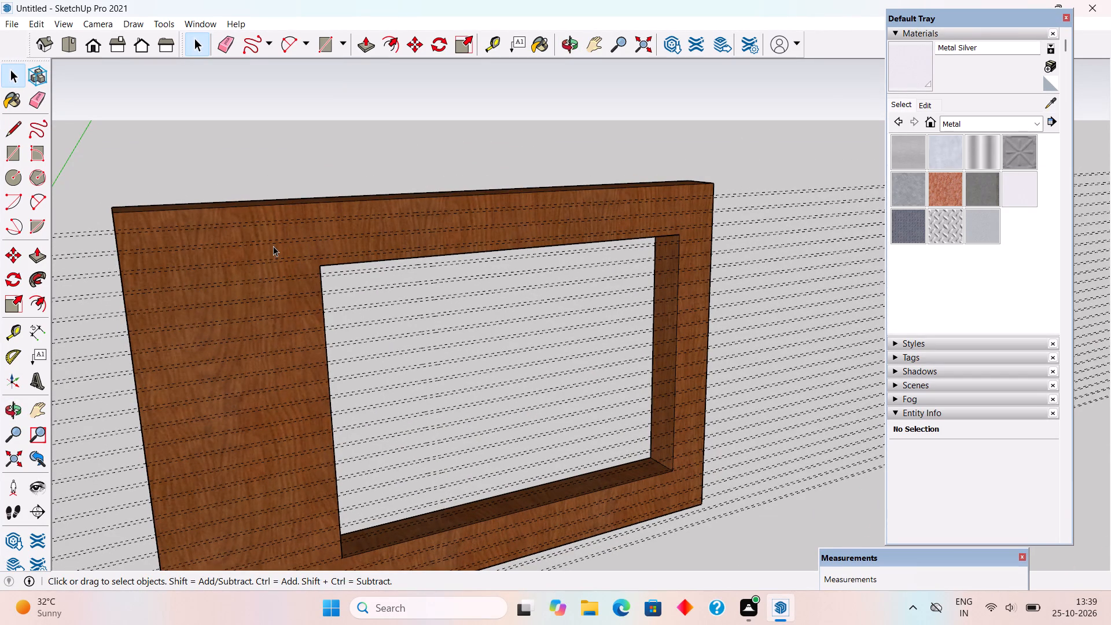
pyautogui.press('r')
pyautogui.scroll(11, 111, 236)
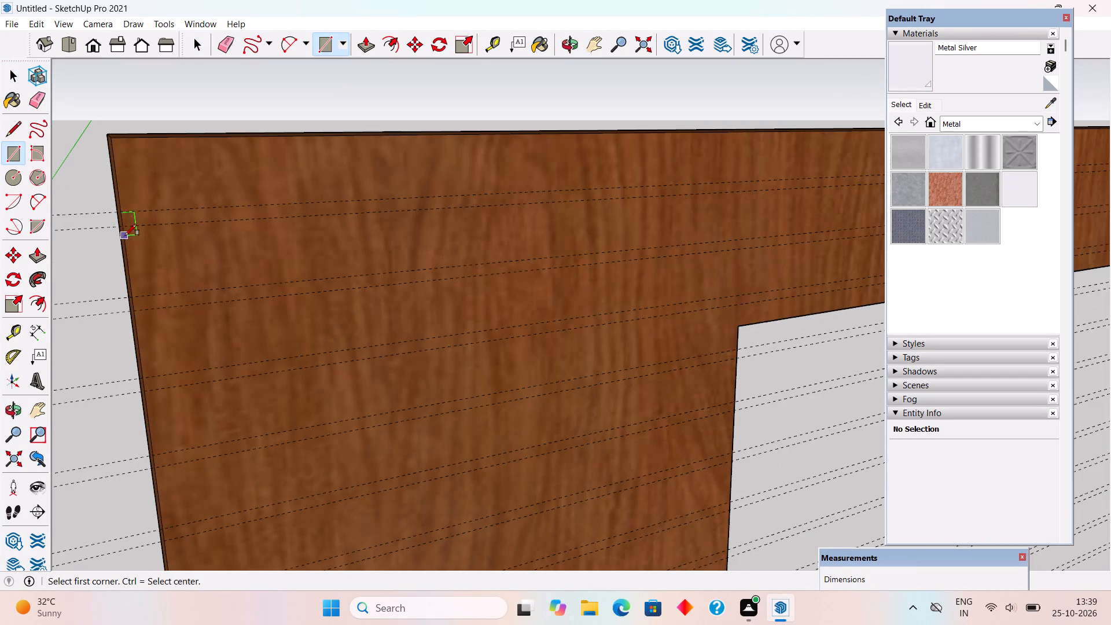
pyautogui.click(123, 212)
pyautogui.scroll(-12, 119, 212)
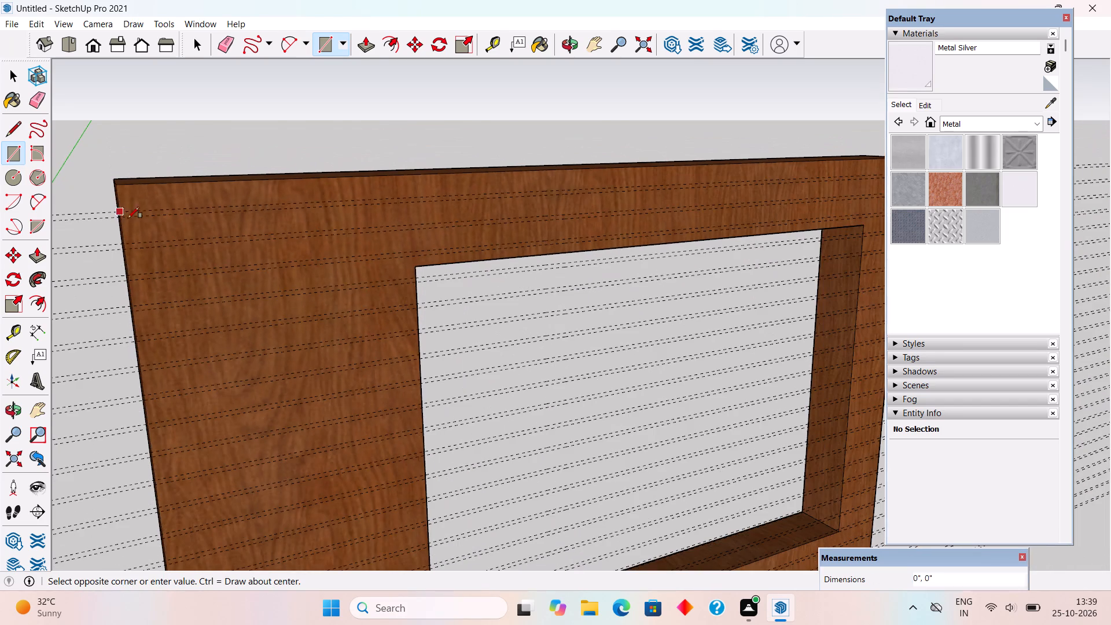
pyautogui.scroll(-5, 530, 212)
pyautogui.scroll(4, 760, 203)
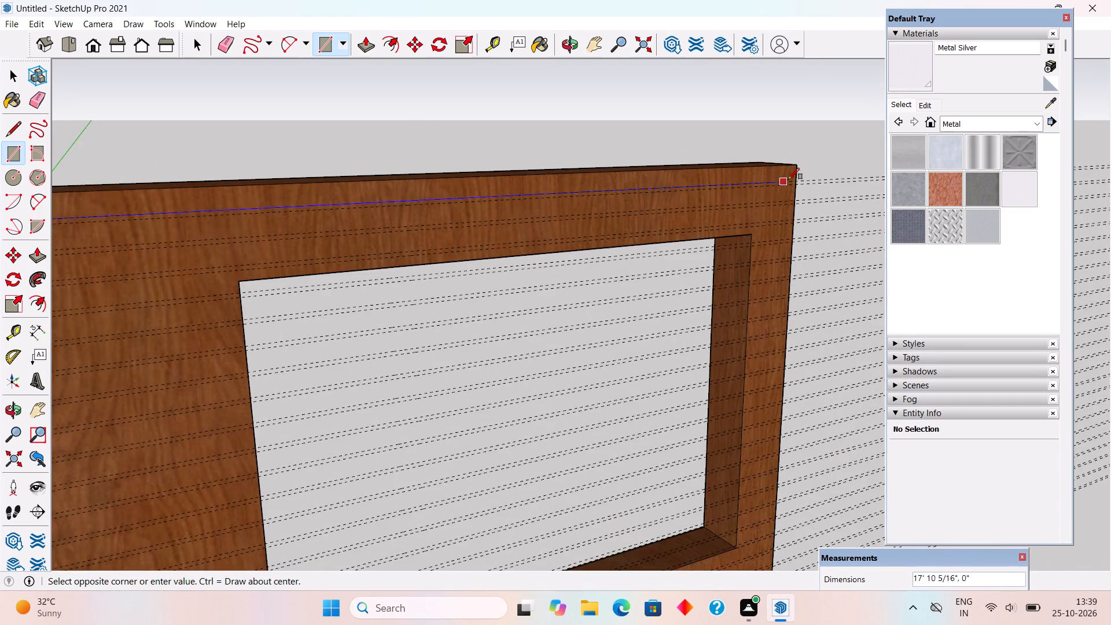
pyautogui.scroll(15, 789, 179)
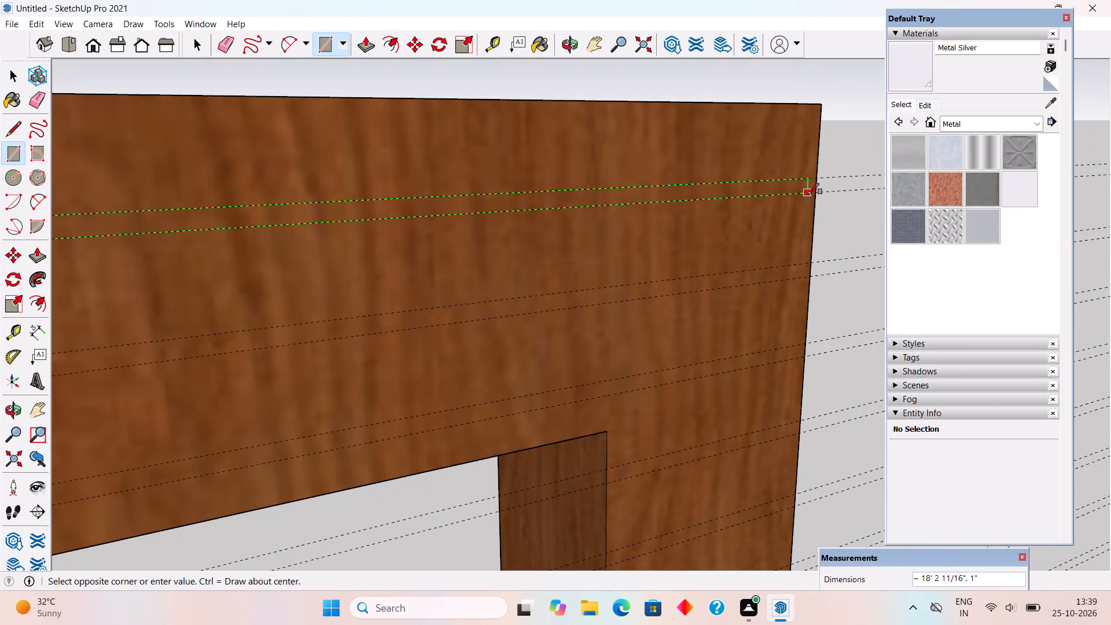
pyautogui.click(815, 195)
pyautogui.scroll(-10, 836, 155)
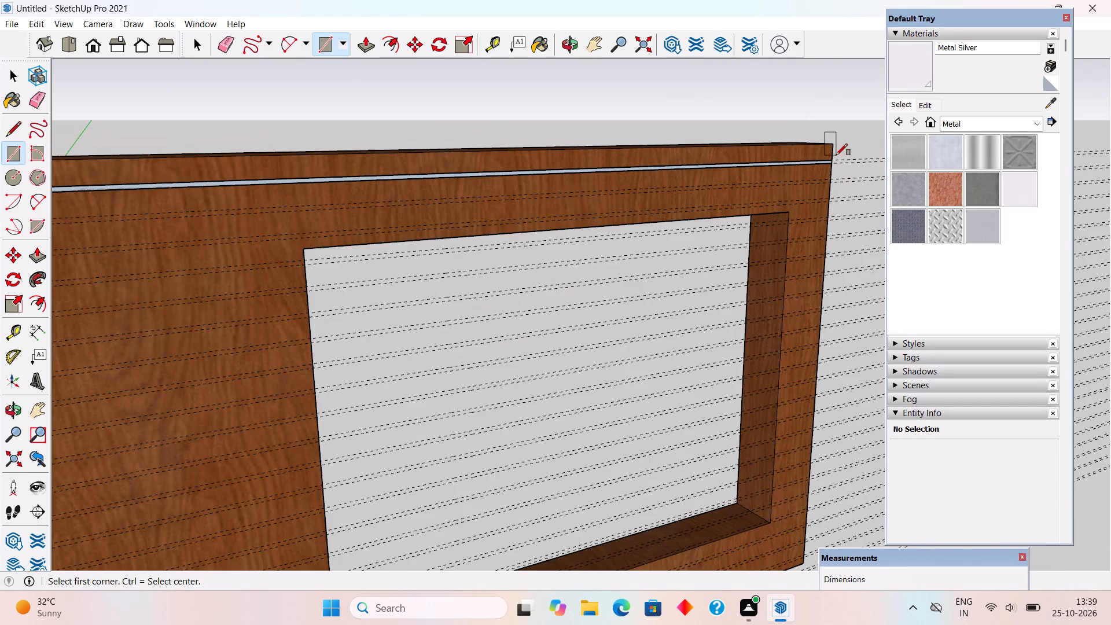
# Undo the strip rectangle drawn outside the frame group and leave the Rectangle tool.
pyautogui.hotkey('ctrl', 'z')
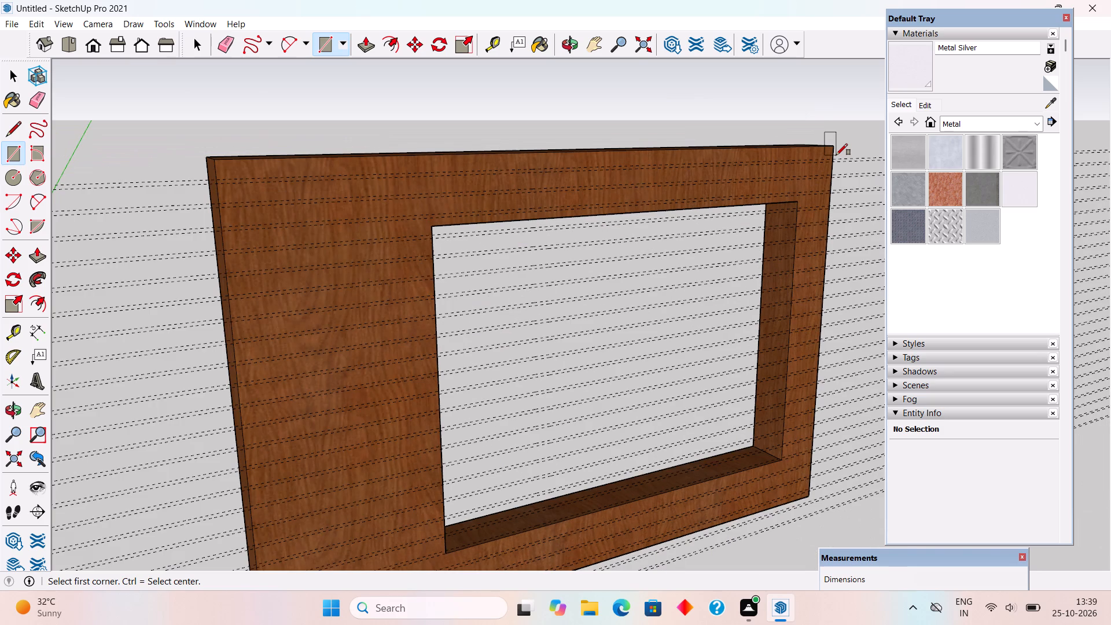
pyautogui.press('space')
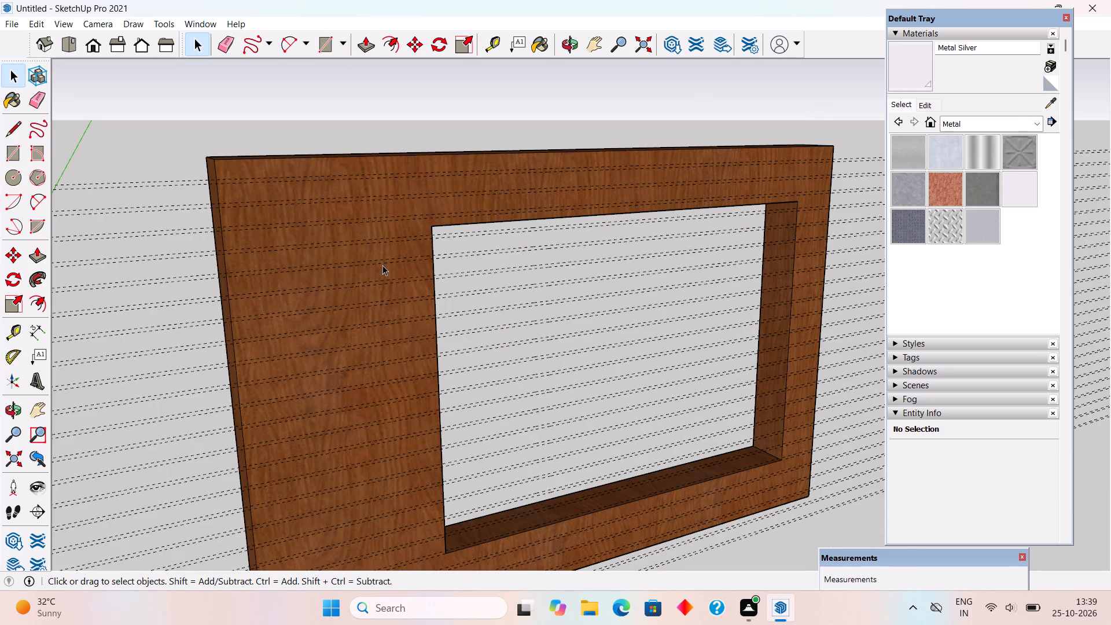
# Open the wooden frame group and draw a 1" high rectangle across its front face between the topmost pair of guides.
pyautogui.doubleClick(385, 272)
pyautogui.click(385, 272)
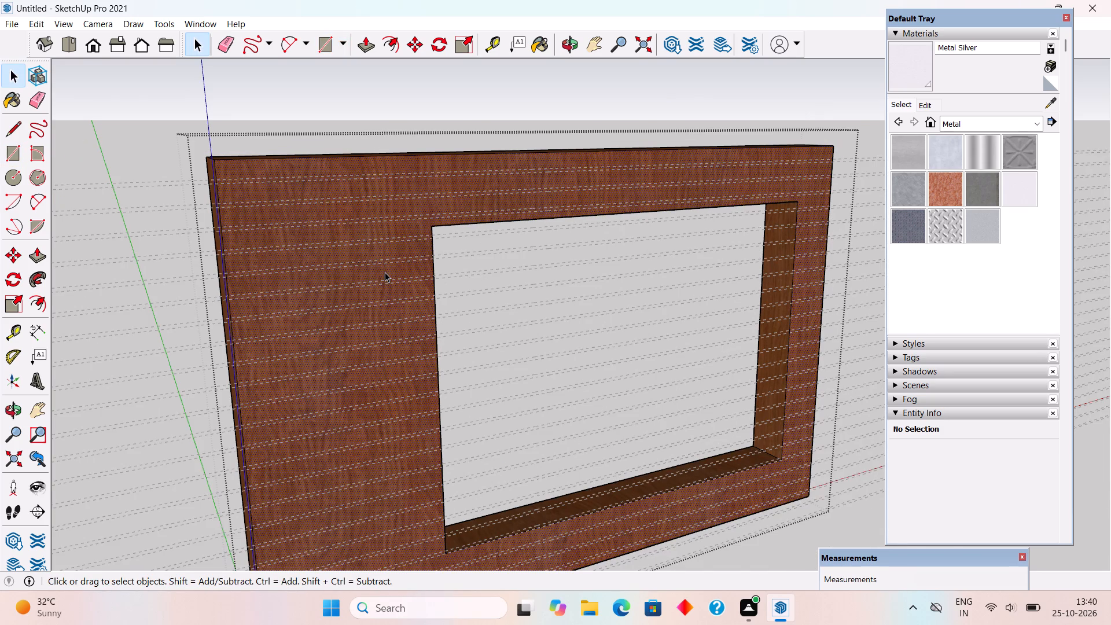
pyautogui.scroll(4, 385, 272)
pyautogui.press('r')
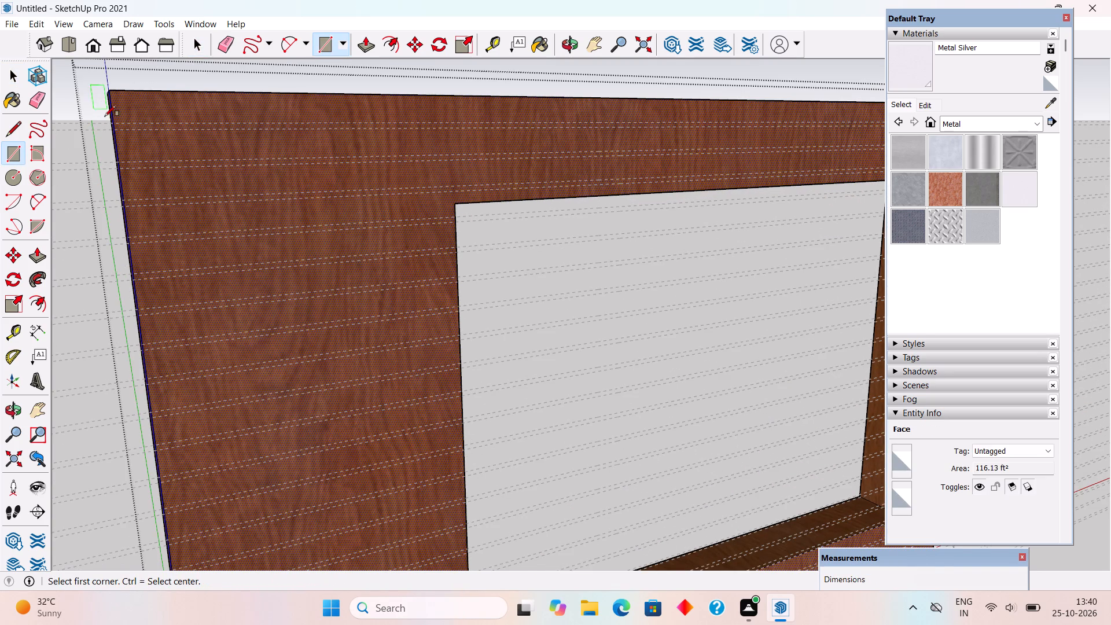
pyautogui.click(117, 125)
pyautogui.scroll(-4, 107, 130)
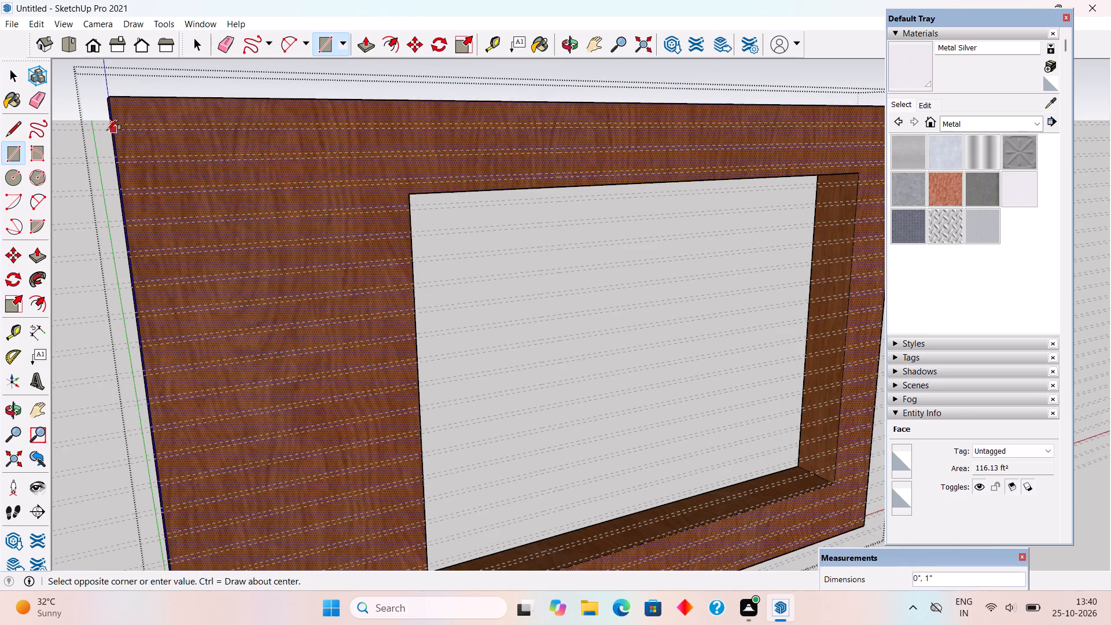
pyautogui.scroll(8, 829, 134)
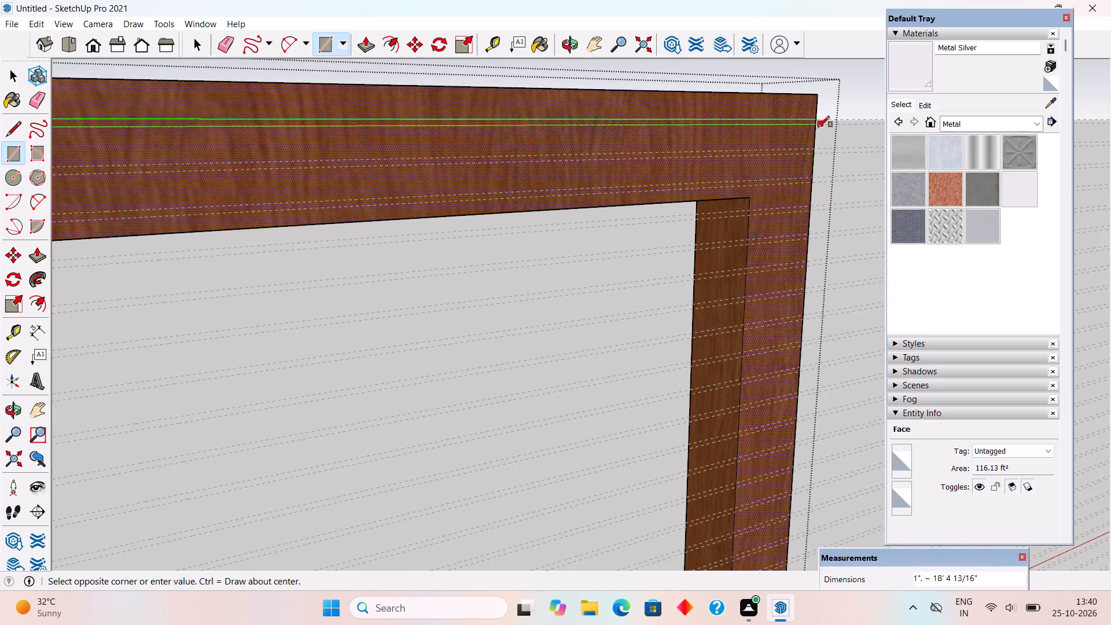
pyautogui.scroll(9, 817, 128)
pyautogui.click(816, 122)
# Draw a 1" high rectangle across the frame's full width between the second pair of guides from the top.
pyautogui.scroll(-5, 816, 122)
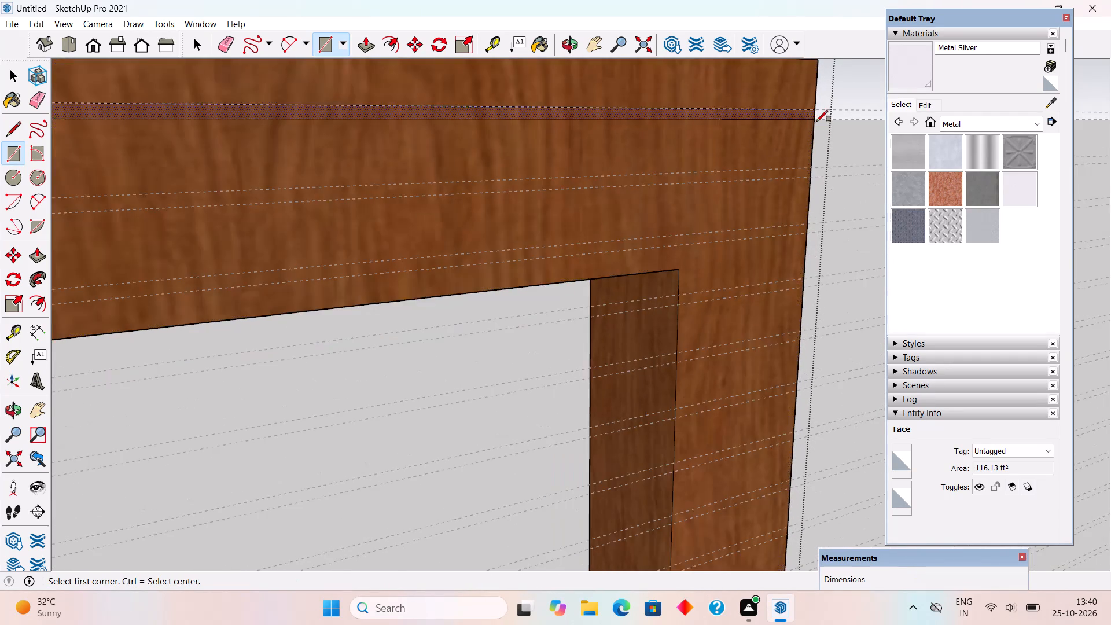
pyautogui.scroll(-7, 816, 122)
pyautogui.scroll(-4, 550, 179)
pyautogui.scroll(-2, 283, 196)
pyautogui.scroll(-4, 160, 205)
pyautogui.scroll(5, 43, 187)
pyautogui.scroll(4, 99, 184)
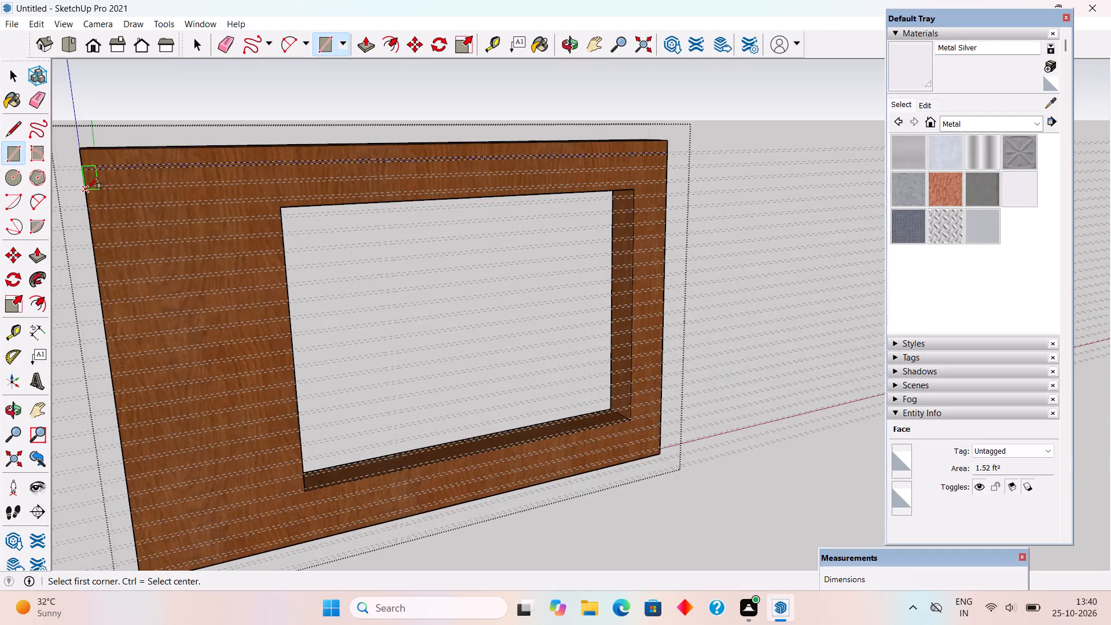
pyautogui.scroll(10, 87, 189)
pyautogui.click(85, 183)
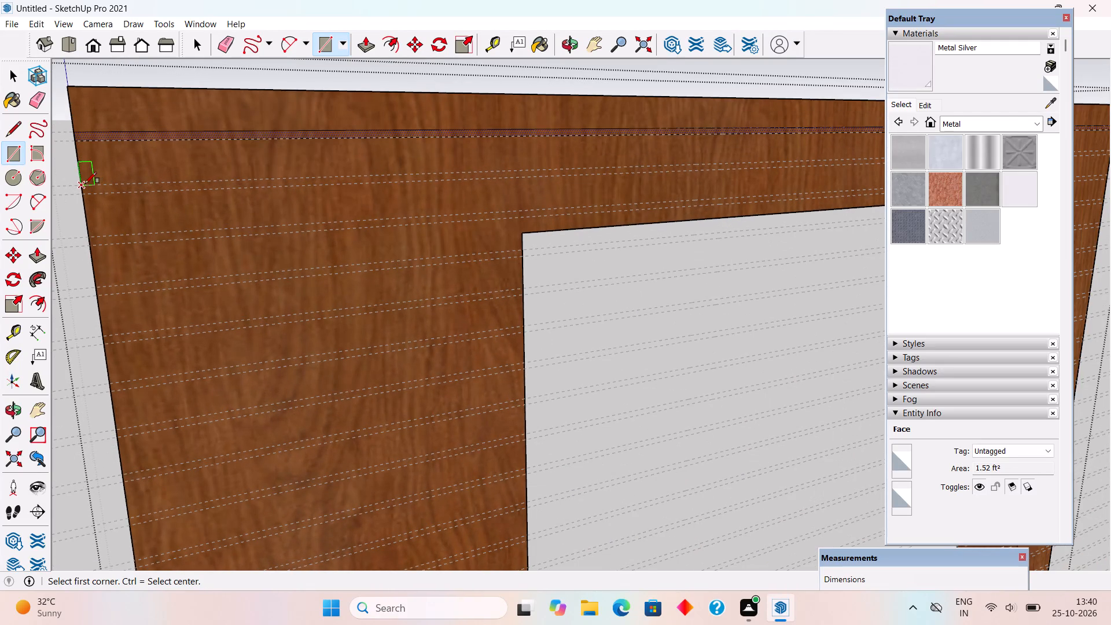
pyautogui.scroll(-11, 85, 183)
pyautogui.scroll(4, 718, 167)
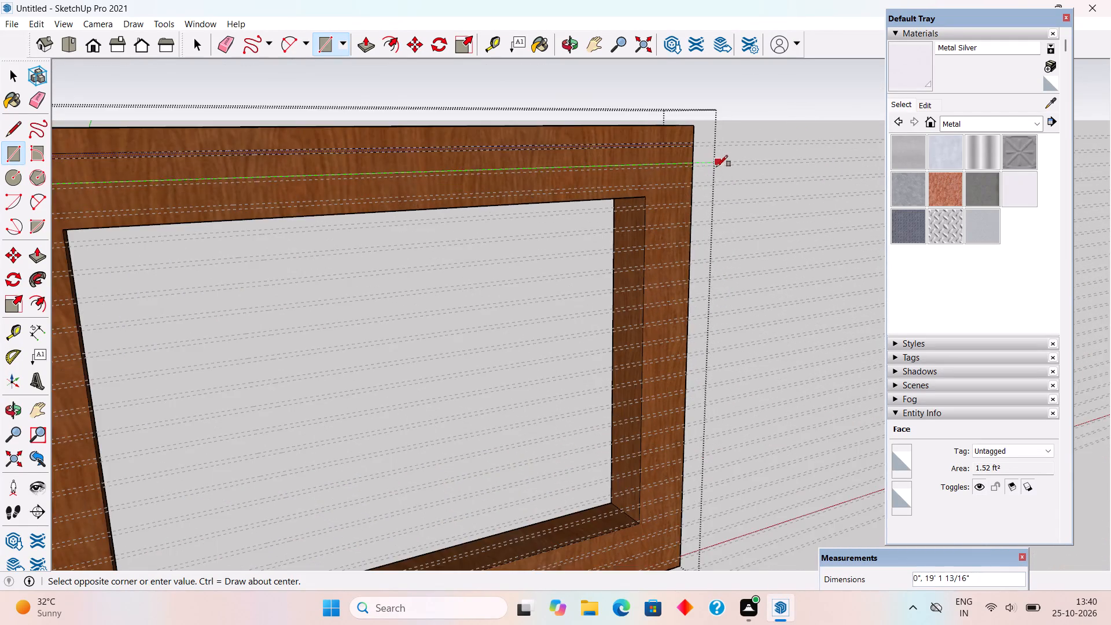
pyautogui.scroll(9, 706, 174)
pyautogui.click(685, 164)
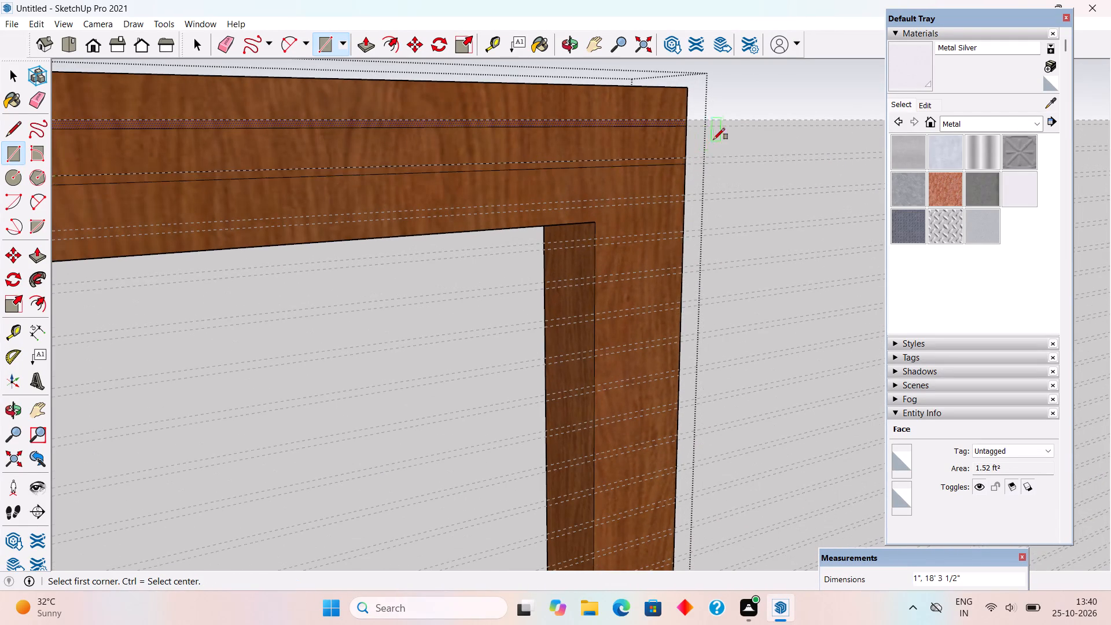
# Draw a 1" high rectangle across the frame's full width between the third pair of guides from the top.
pyautogui.scroll(-11, 713, 139)
pyautogui.scroll(-7, 734, 213)
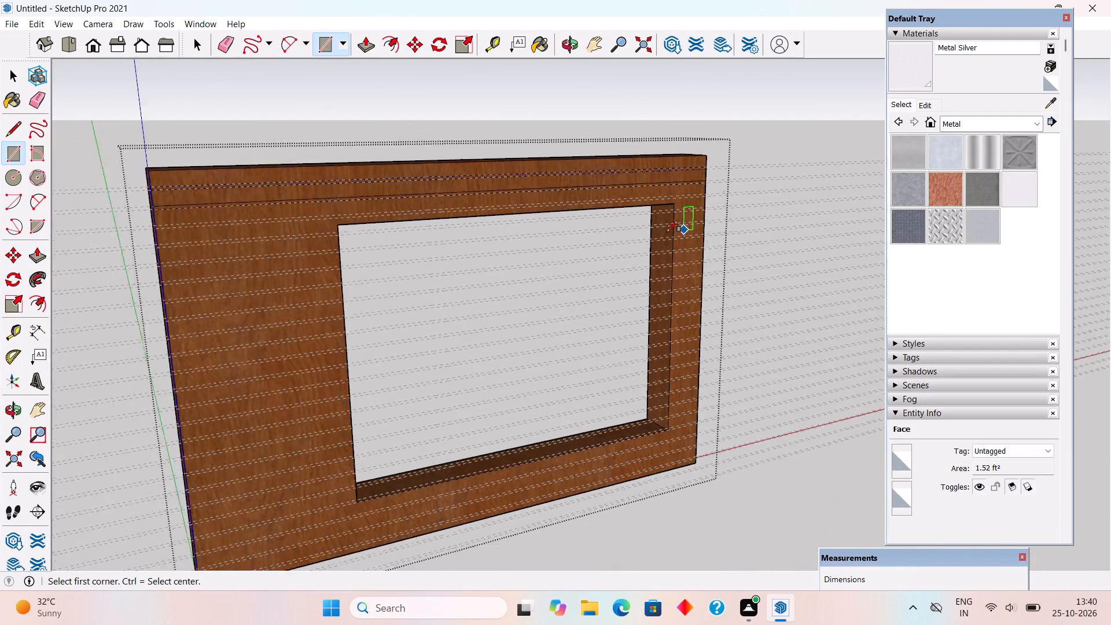
pyautogui.scroll(-1, 667, 232)
pyautogui.scroll(10, 254, 260)
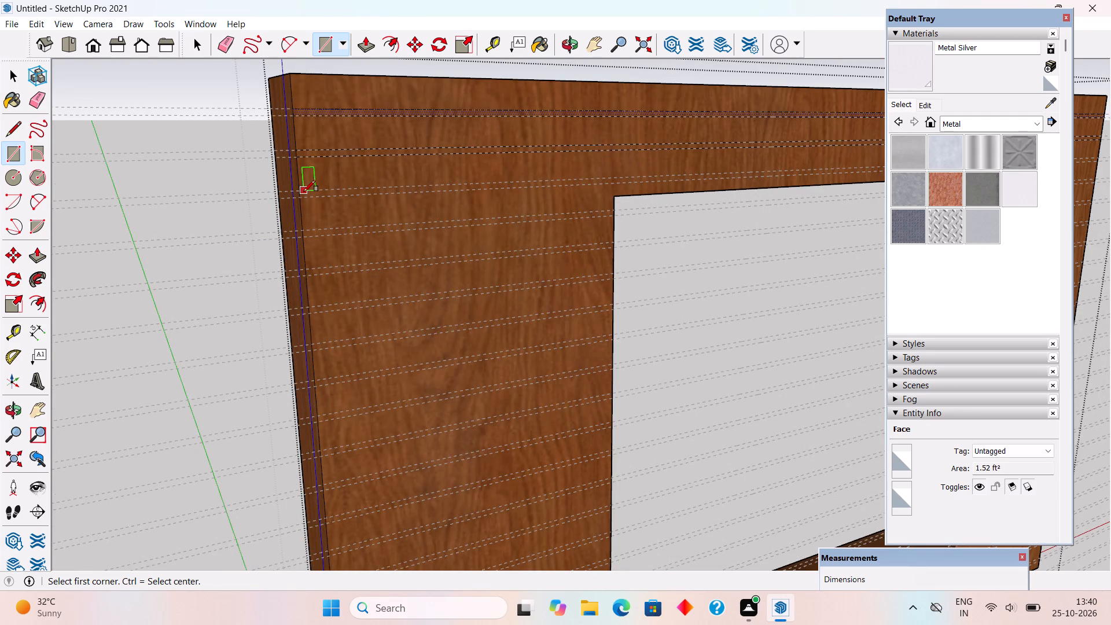
pyautogui.click(304, 192)
pyautogui.press('r')
pyautogui.scroll(2, 293, 194)
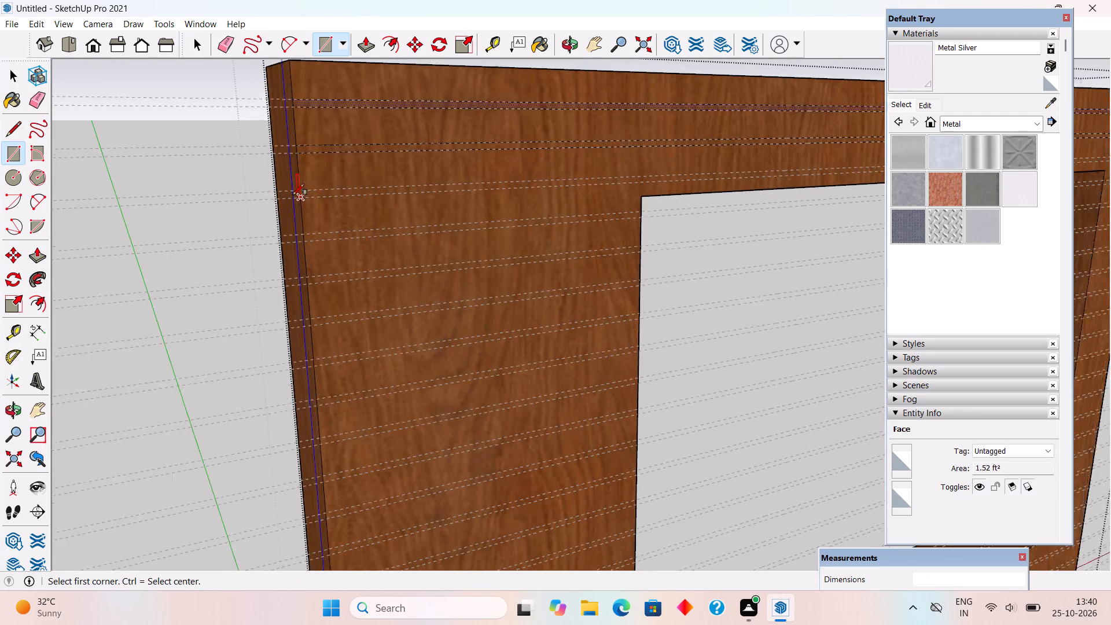
pyautogui.scroll(2, 293, 195)
pyautogui.click(299, 191)
pyautogui.scroll(-12, 299, 191)
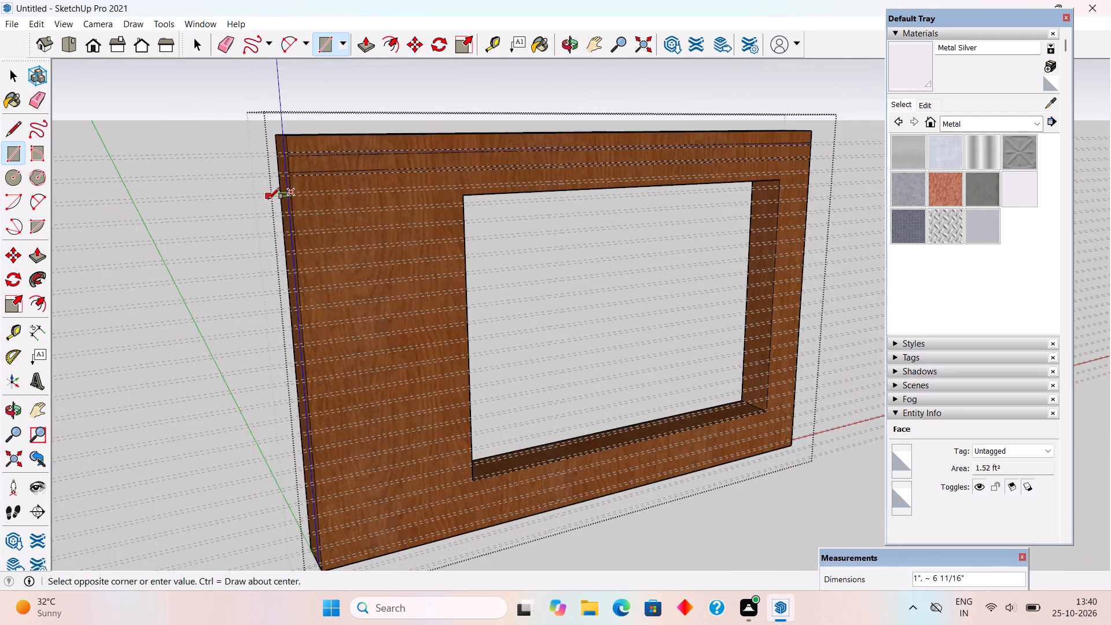
pyautogui.scroll(-1, 268, 199)
pyautogui.scroll(9, 741, 173)
pyautogui.scroll(4, 790, 179)
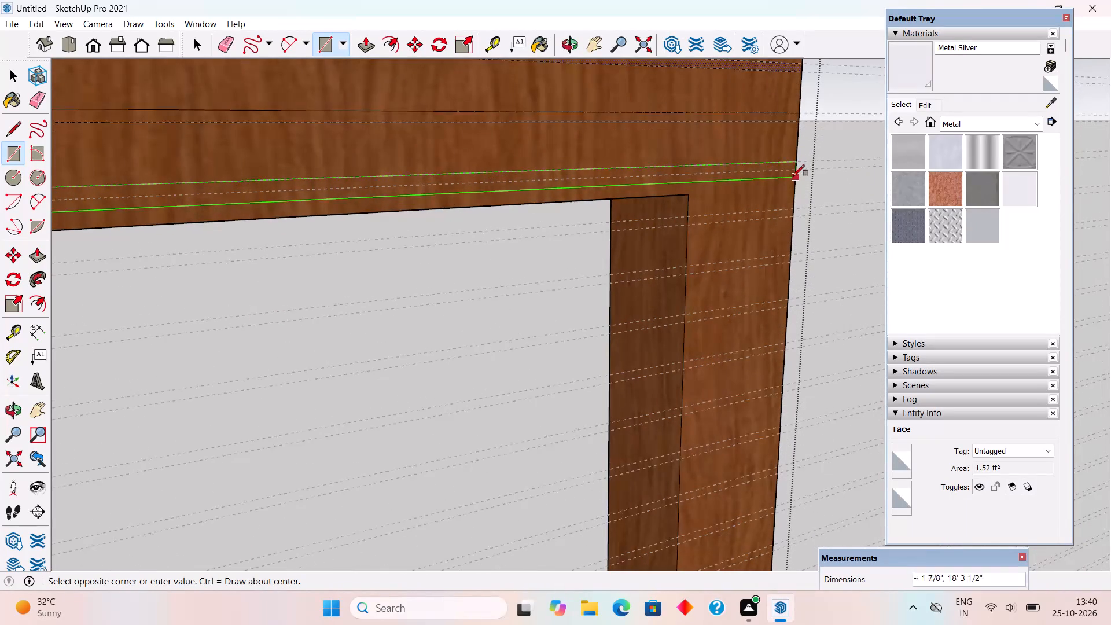
pyautogui.scroll(10, 800, 170)
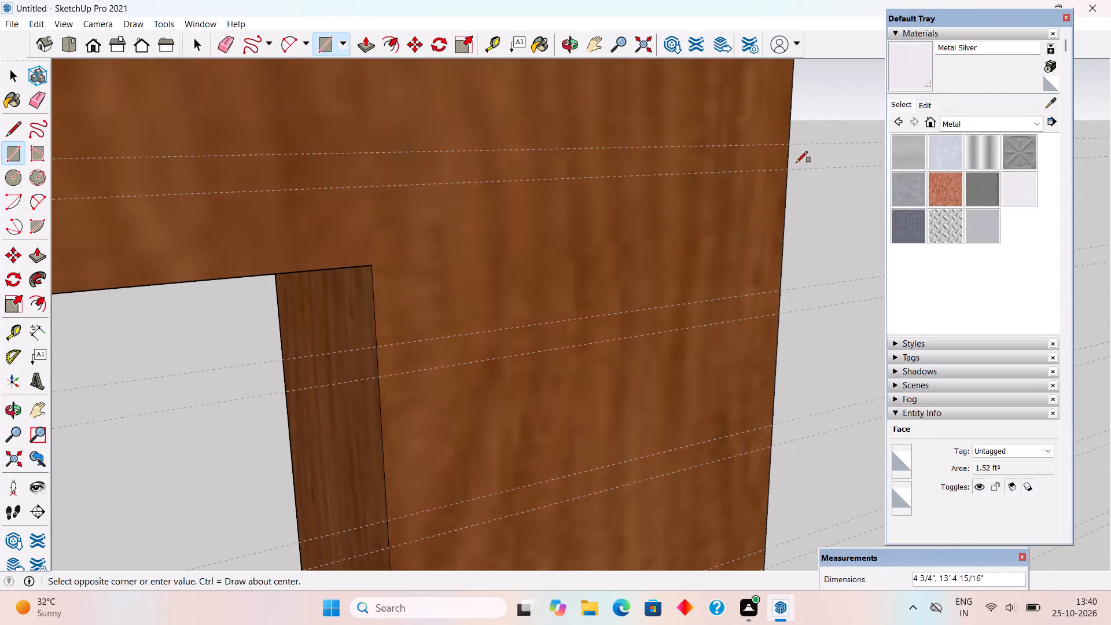
pyautogui.click(788, 167)
# Draw 1" by 4' 8 3/8" rectangles between the fourth, fifth and sixth guide pairs, from the wide post's outer edge to the opening.
pyautogui.scroll(-13, 796, 146)
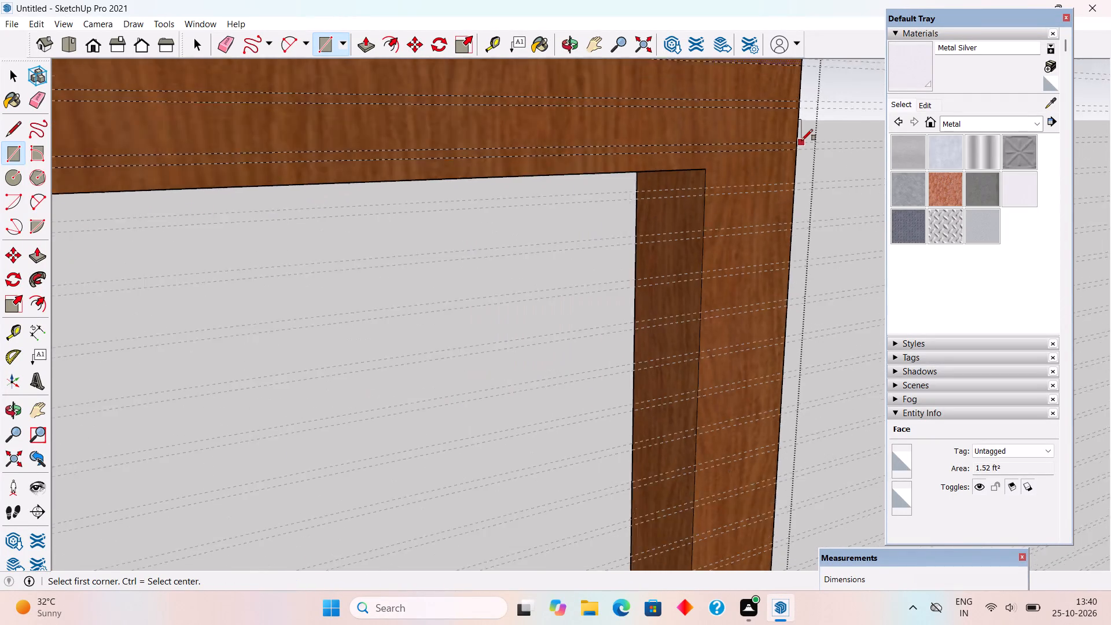
pyautogui.scroll(-14, 801, 141)
pyautogui.scroll(3, 289, 206)
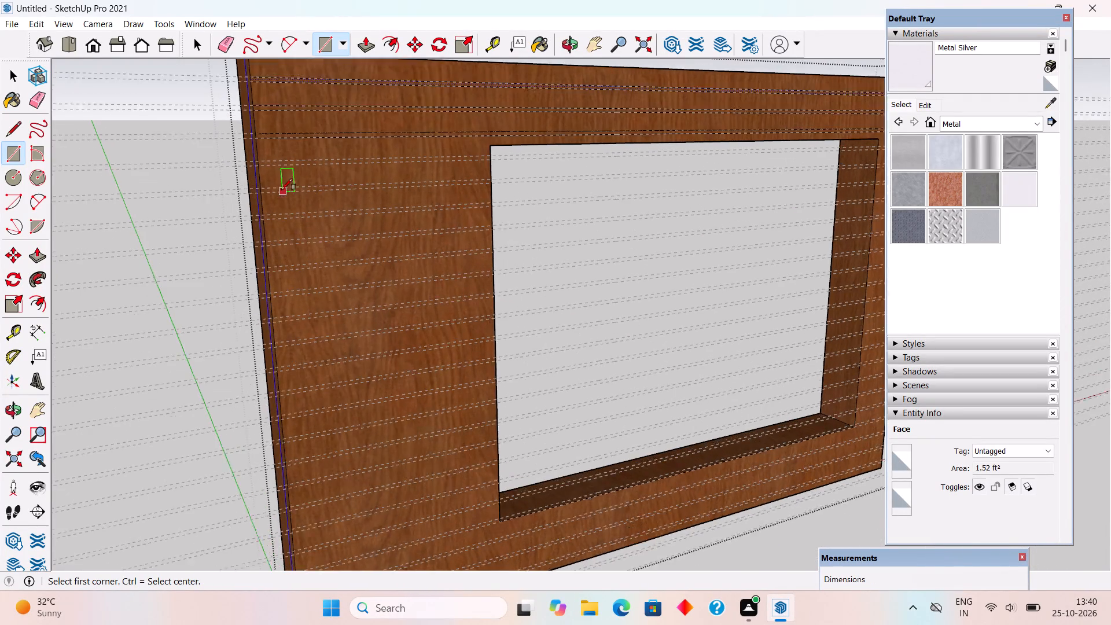
pyautogui.scroll(6, 281, 190)
pyautogui.click(252, 152)
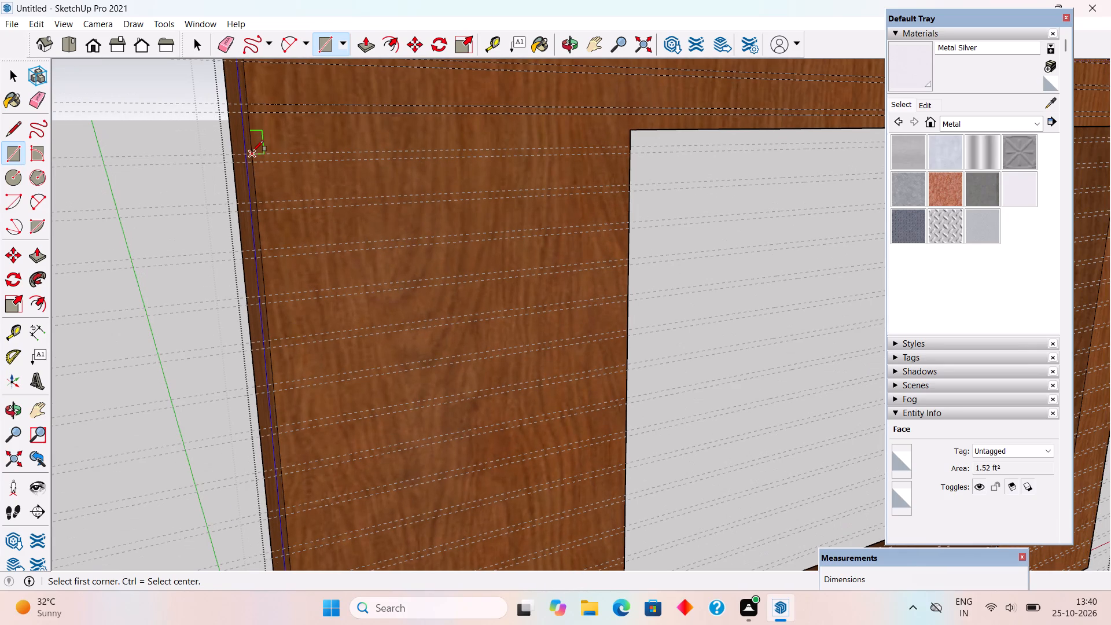
pyautogui.click(630, 157)
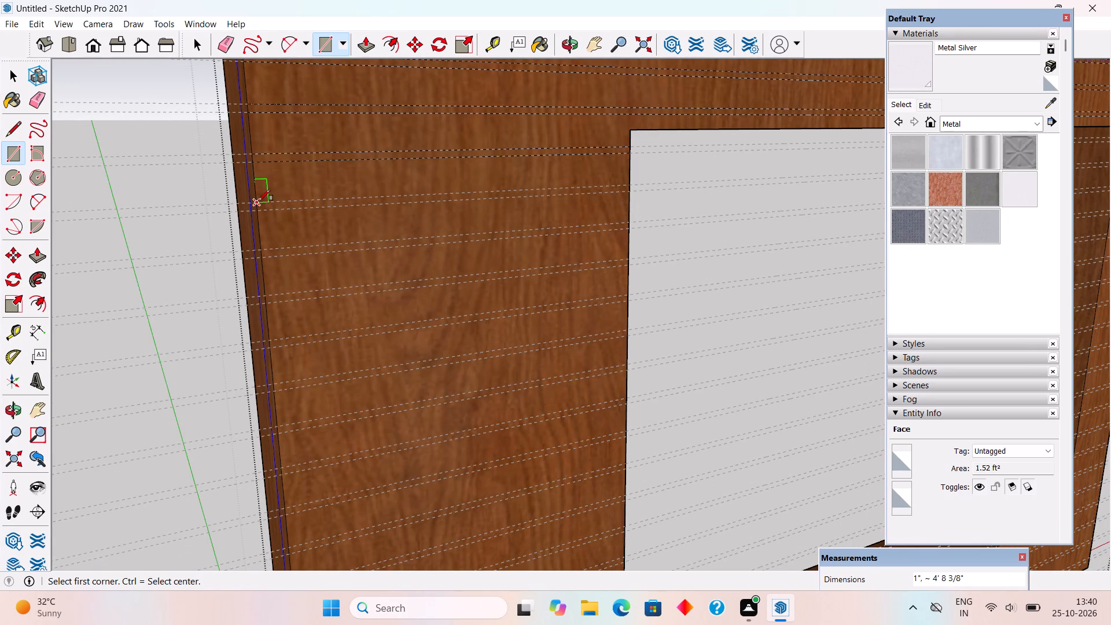
pyautogui.click(259, 201)
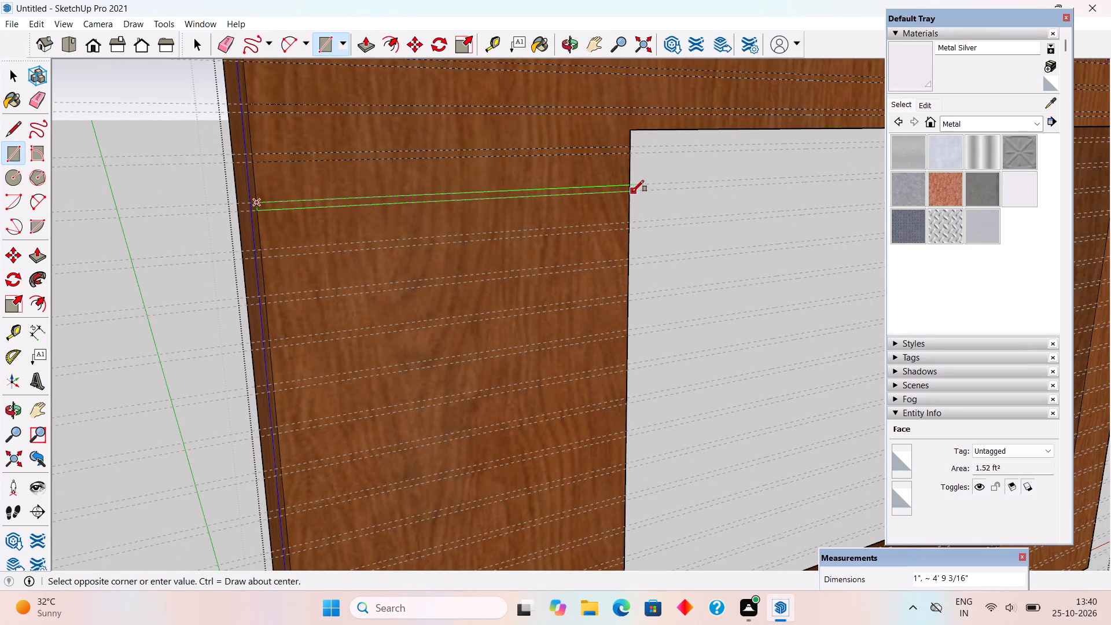
pyautogui.click(627, 192)
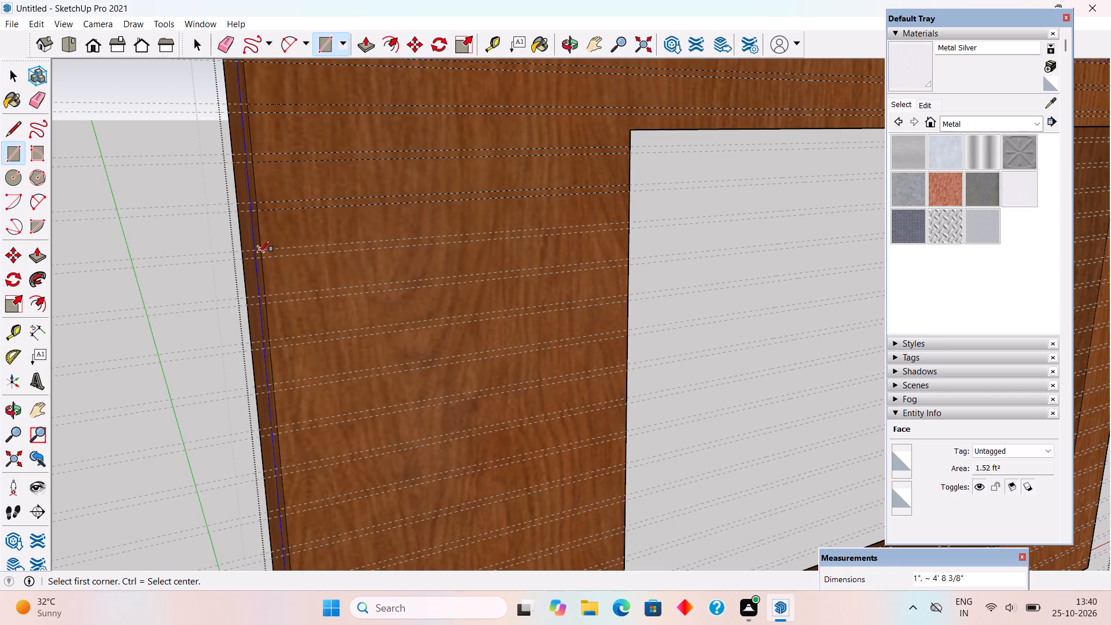
pyautogui.click(259, 252)
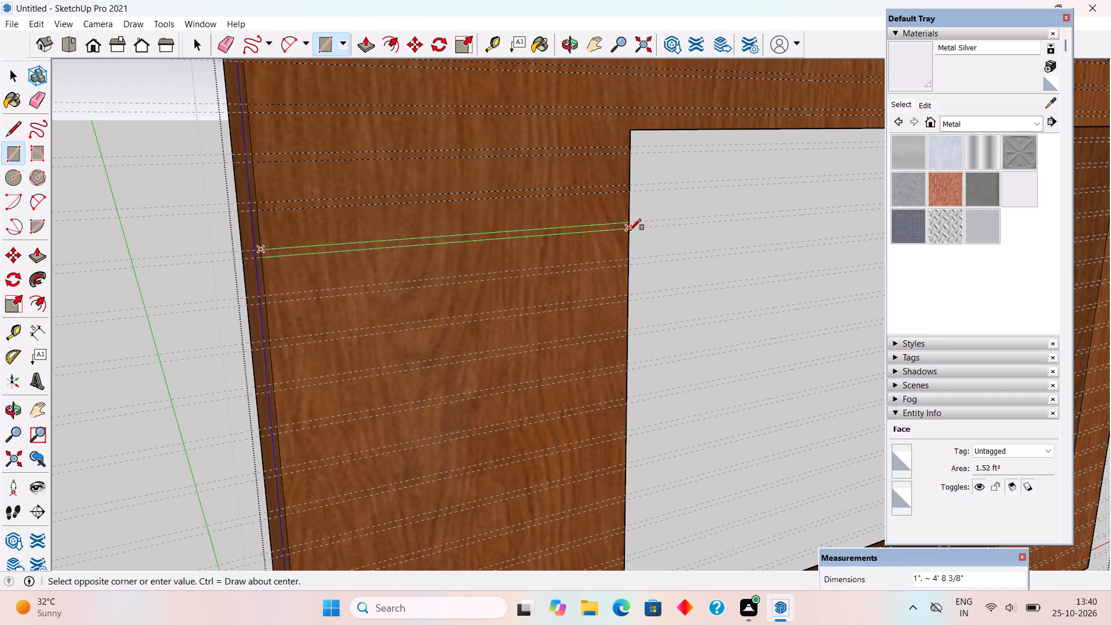
pyautogui.click(630, 230)
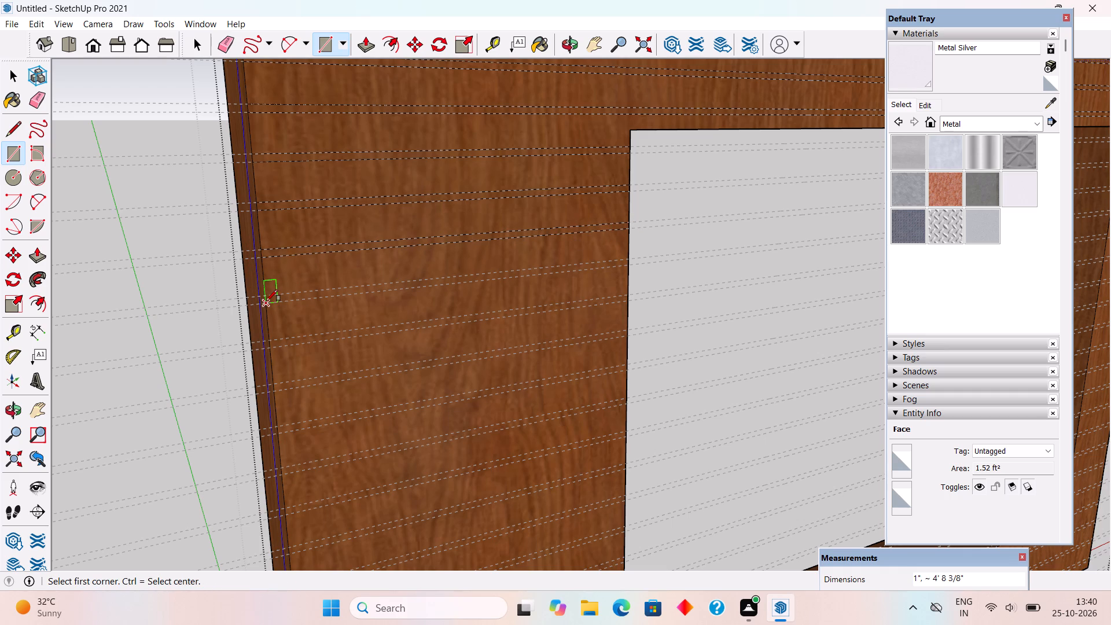
# Draw 1" by 4' 8 3/8" rectangles across the wide post between the seventh, eighth and ninth guide pairs from the top.
pyautogui.click(266, 301)
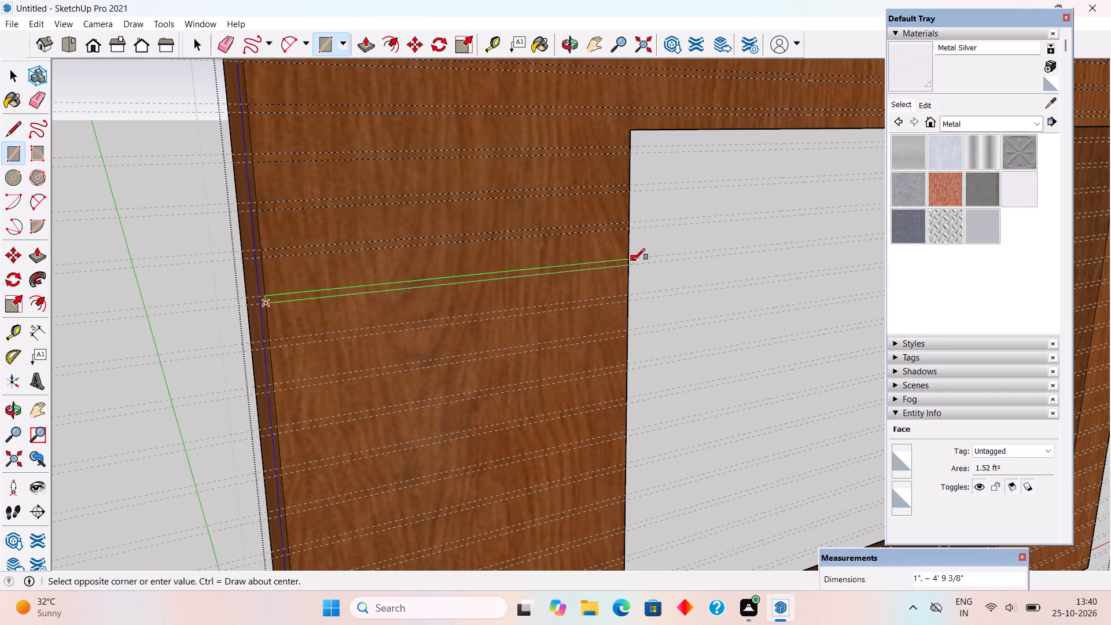
pyautogui.click(631, 261)
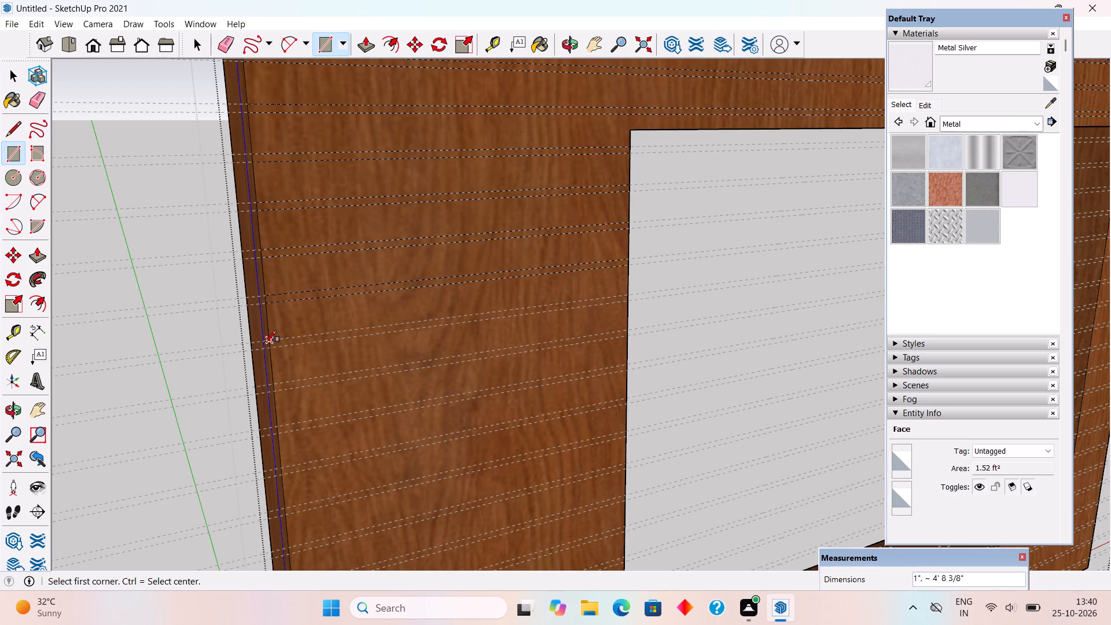
pyautogui.click(265, 338)
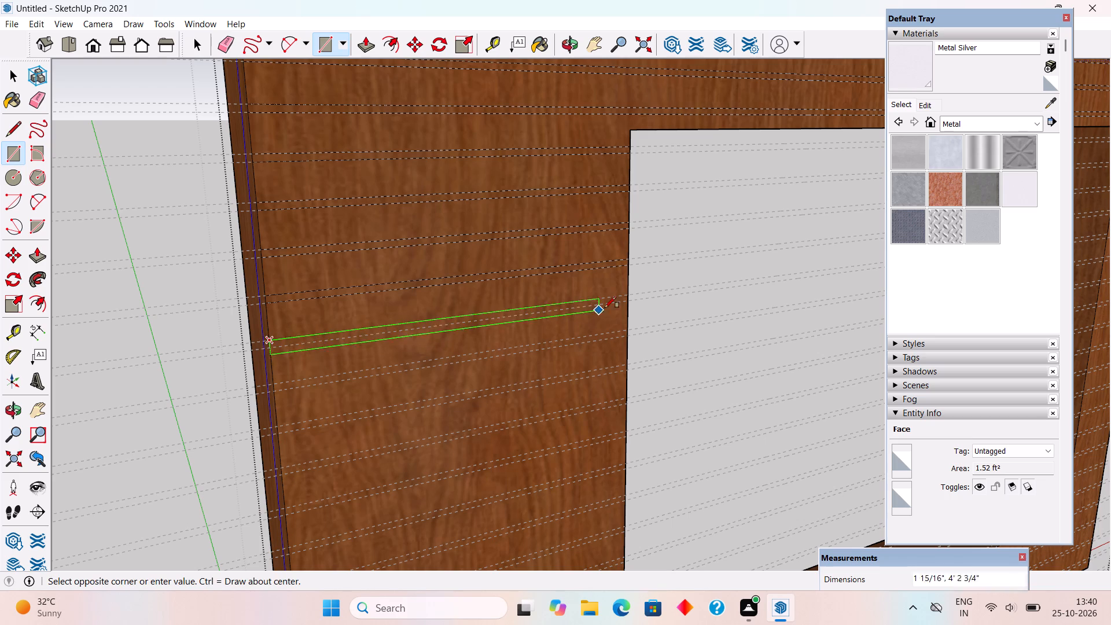
pyautogui.click(631, 304)
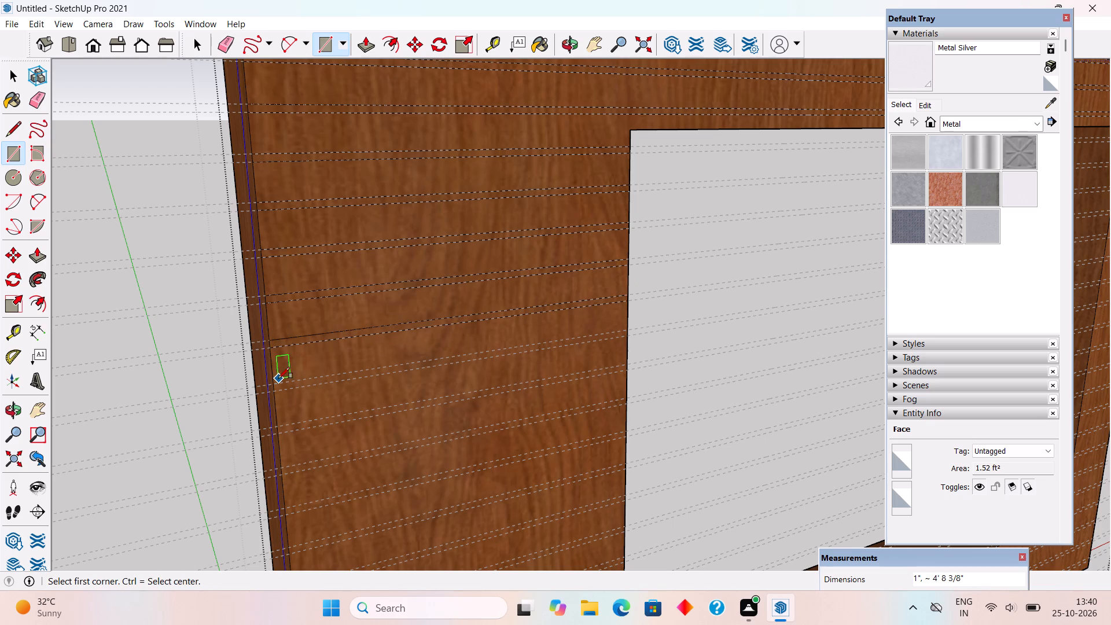
pyautogui.click(277, 383)
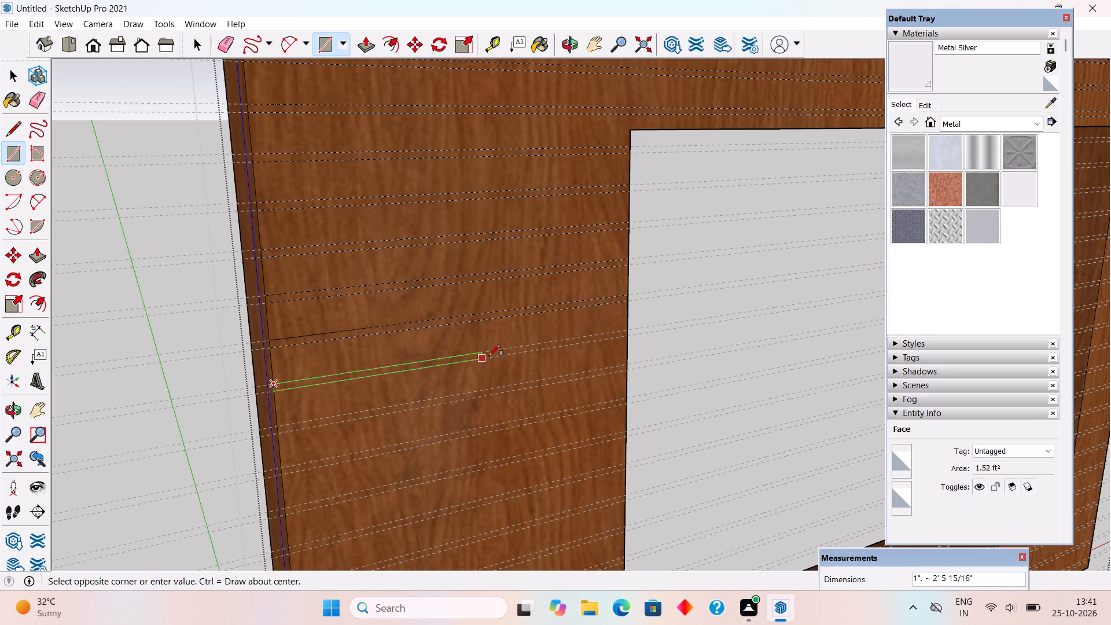
pyautogui.click(626, 334)
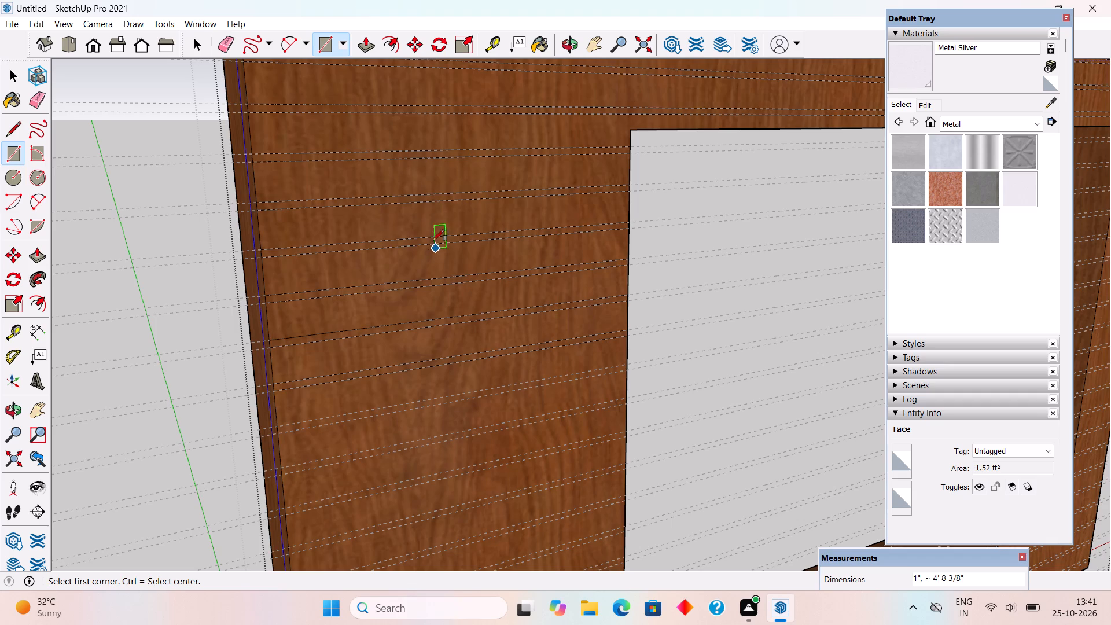
# Continue down the wide post with 1" by 4' 8 3/8" rectangles between the tenth, eleventh and twelfth guide pairs.
pyautogui.scroll(-9, 429, 213)
pyautogui.scroll(1, 462, 519)
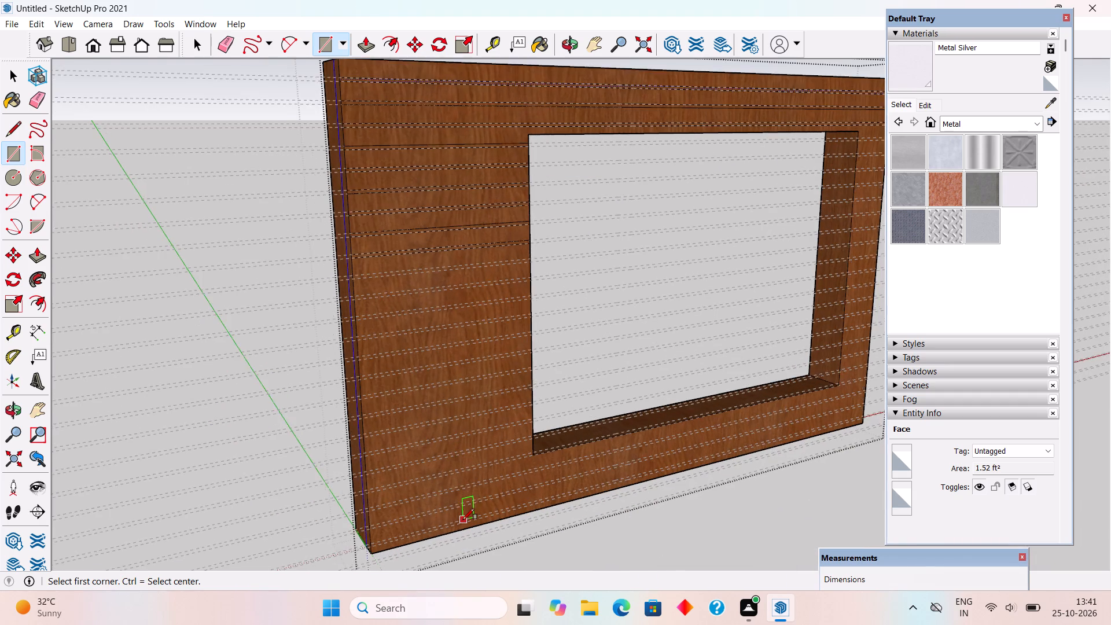
pyautogui.scroll(4, 463, 520)
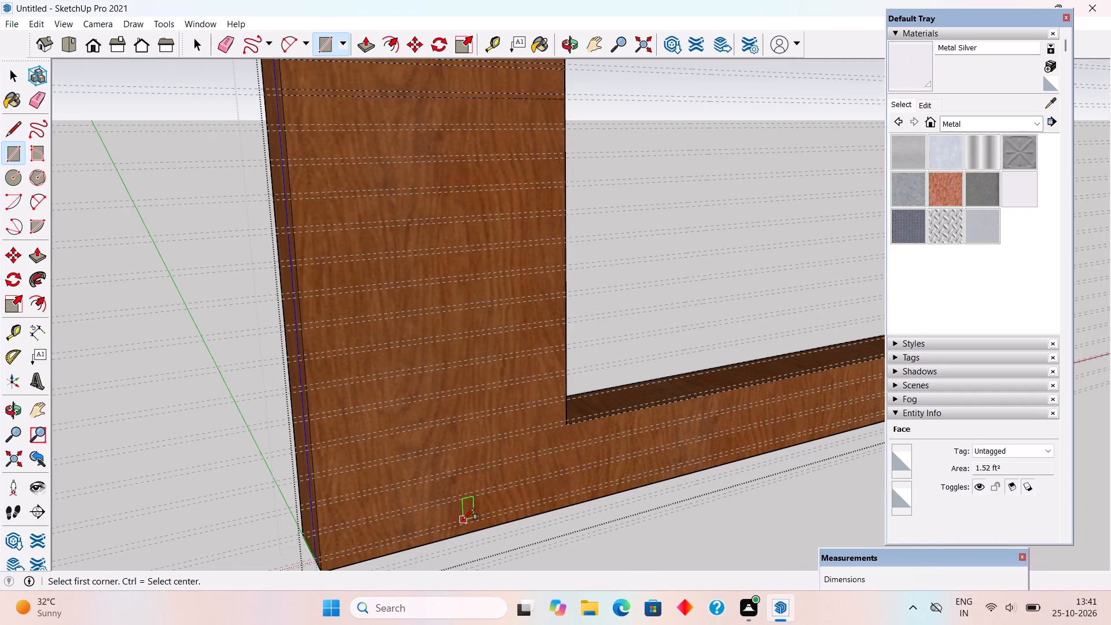
pyautogui.click(278, 127)
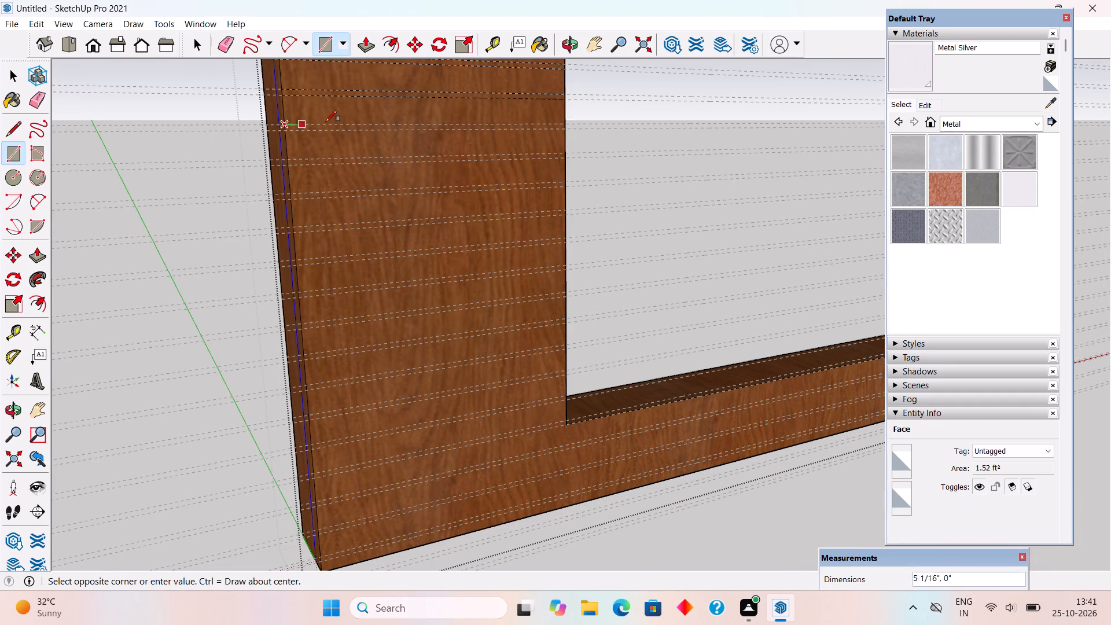
pyautogui.click(568, 127)
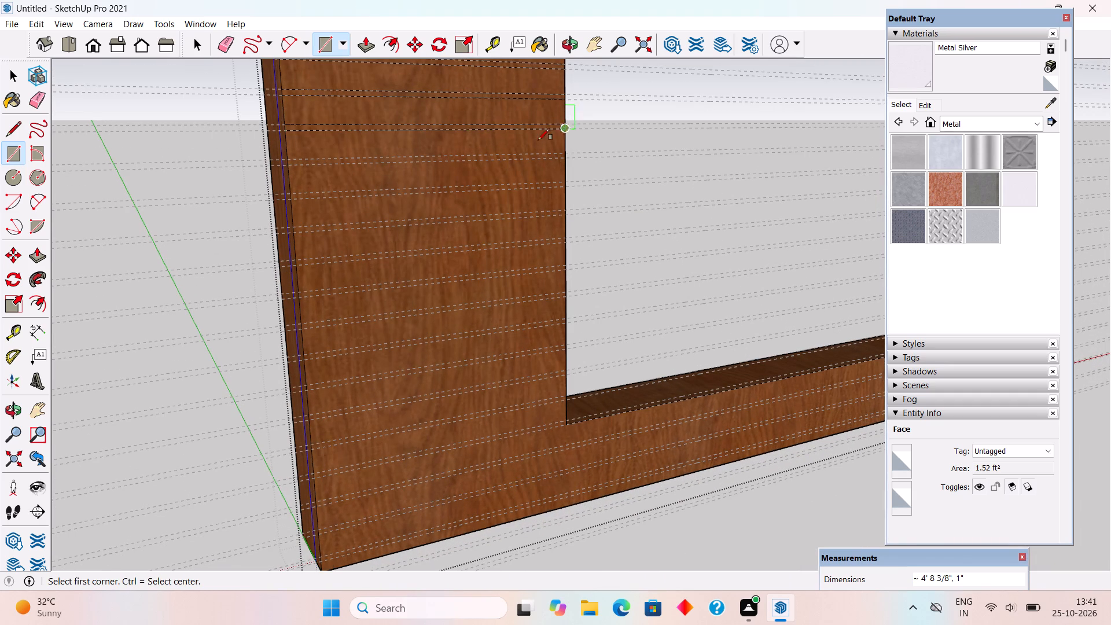
pyautogui.click(289, 168)
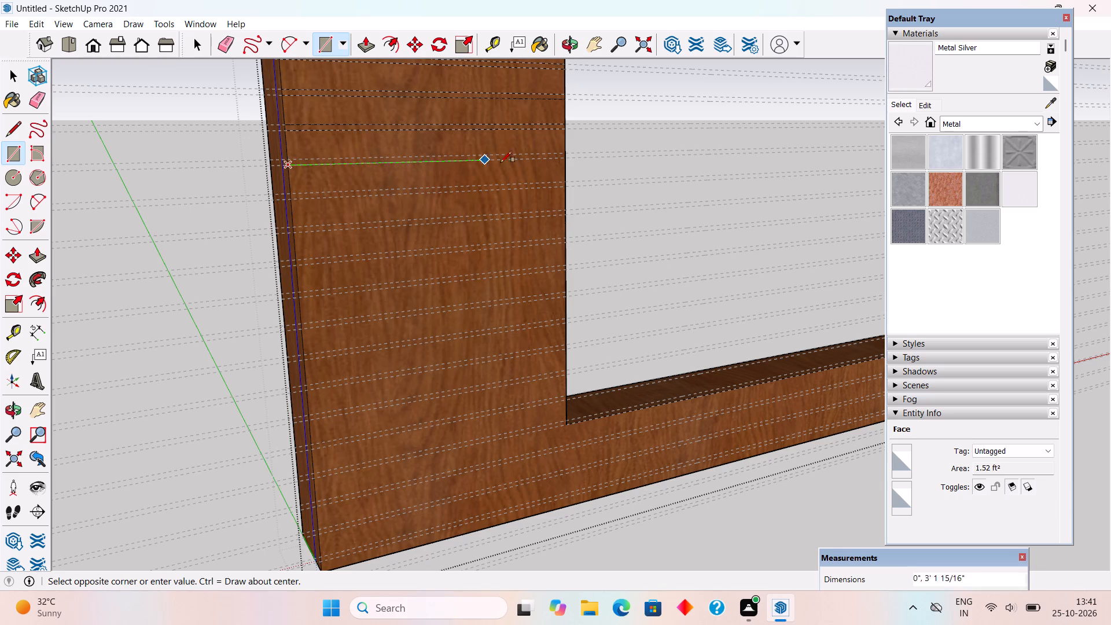
pyautogui.click(566, 154)
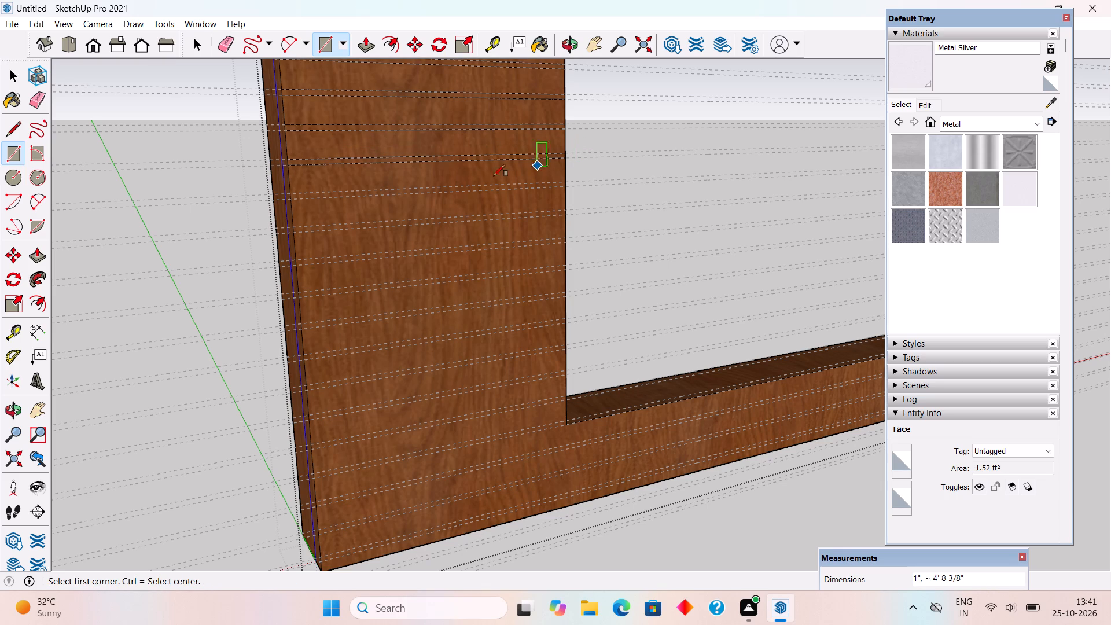
pyautogui.click(292, 194)
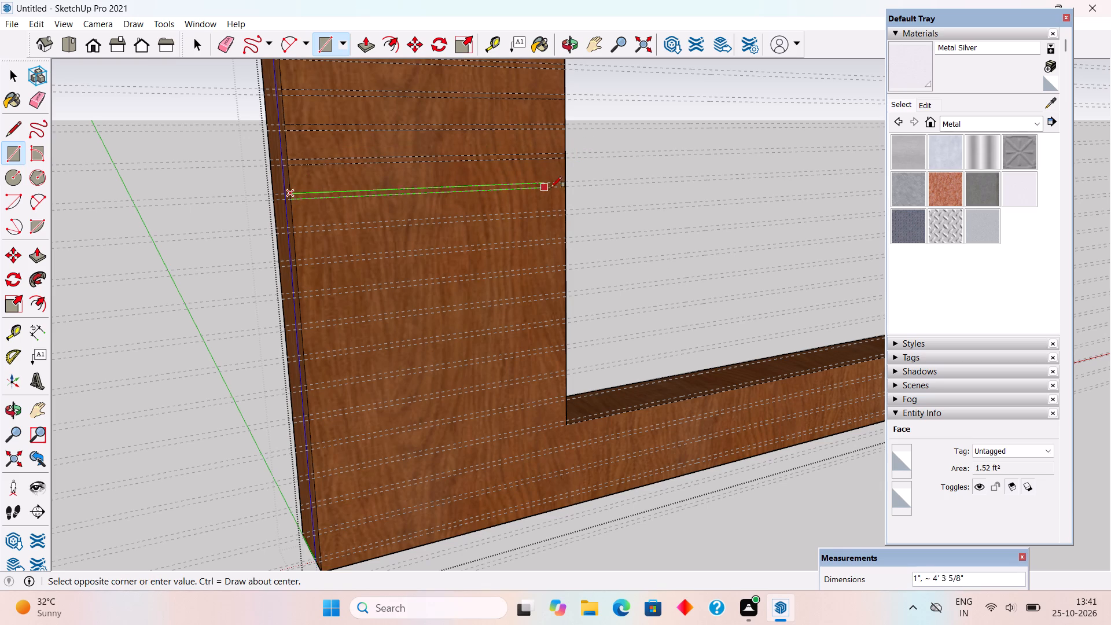
pyautogui.click(566, 187)
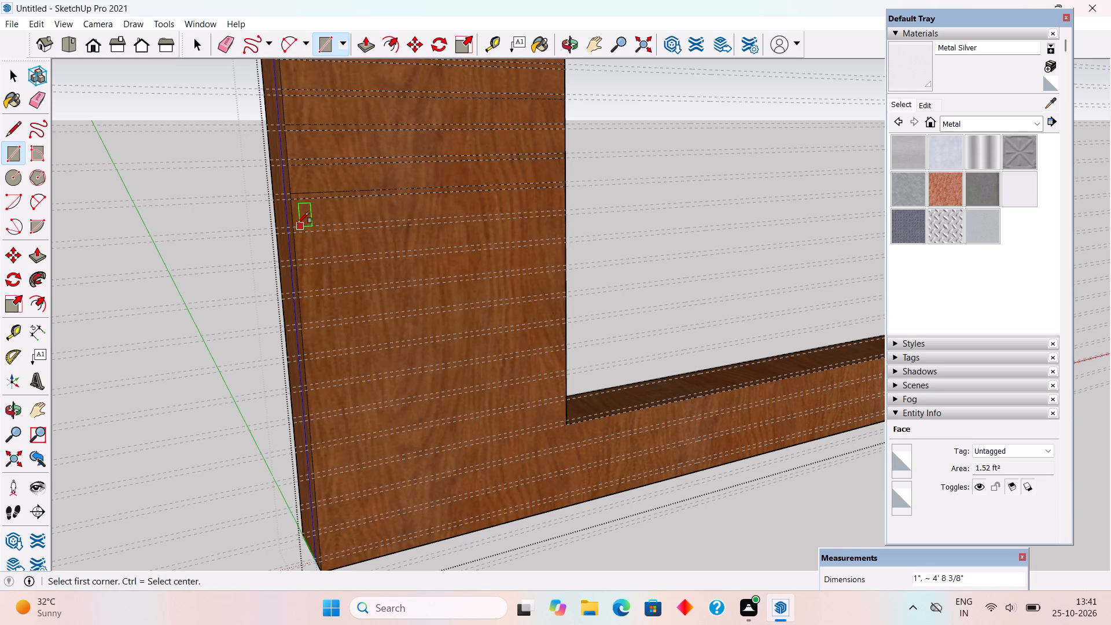
# Draw rectangles across the wide post, from outer edge to opening, between the thirteenth, fourteenth and fifteenth guide pairs from the top.
pyautogui.click(295, 225)
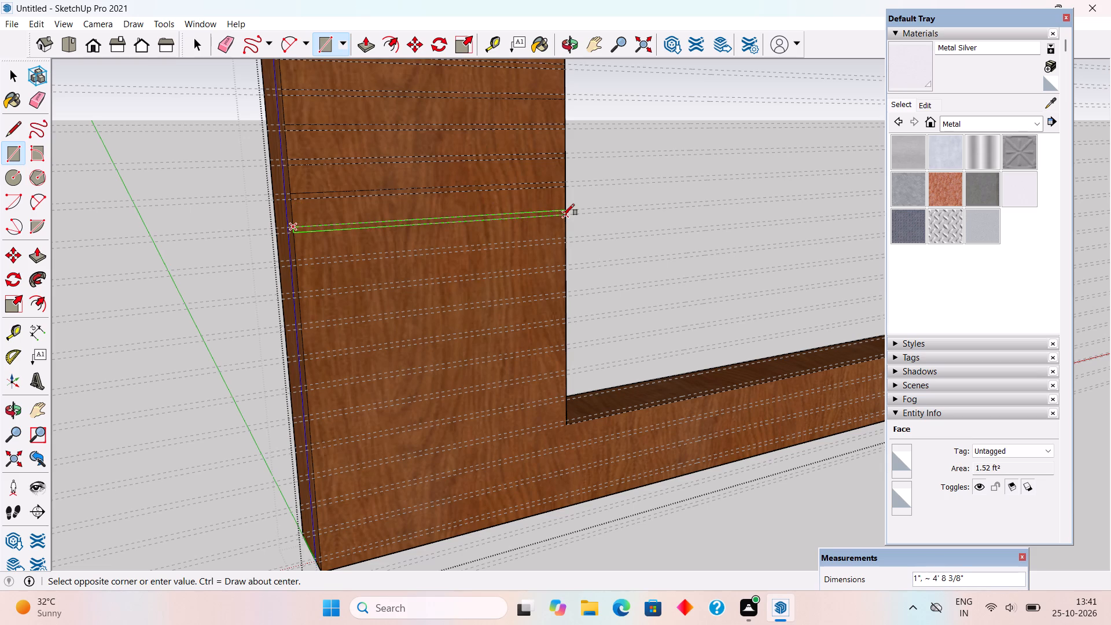
pyautogui.click(563, 215)
pyautogui.click(297, 259)
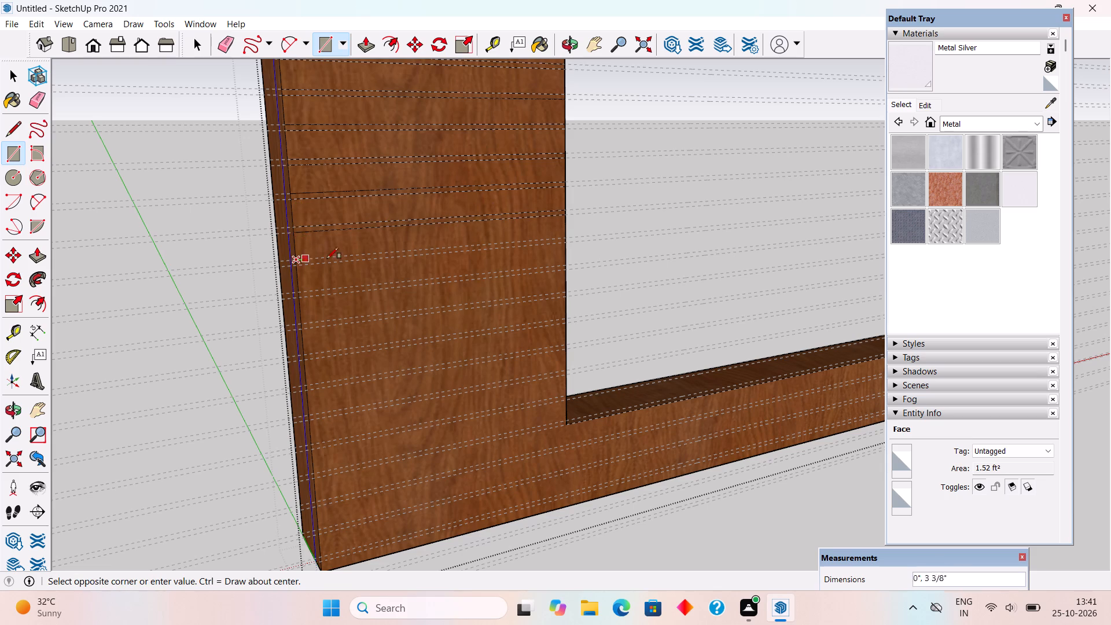
pyautogui.click(566, 241)
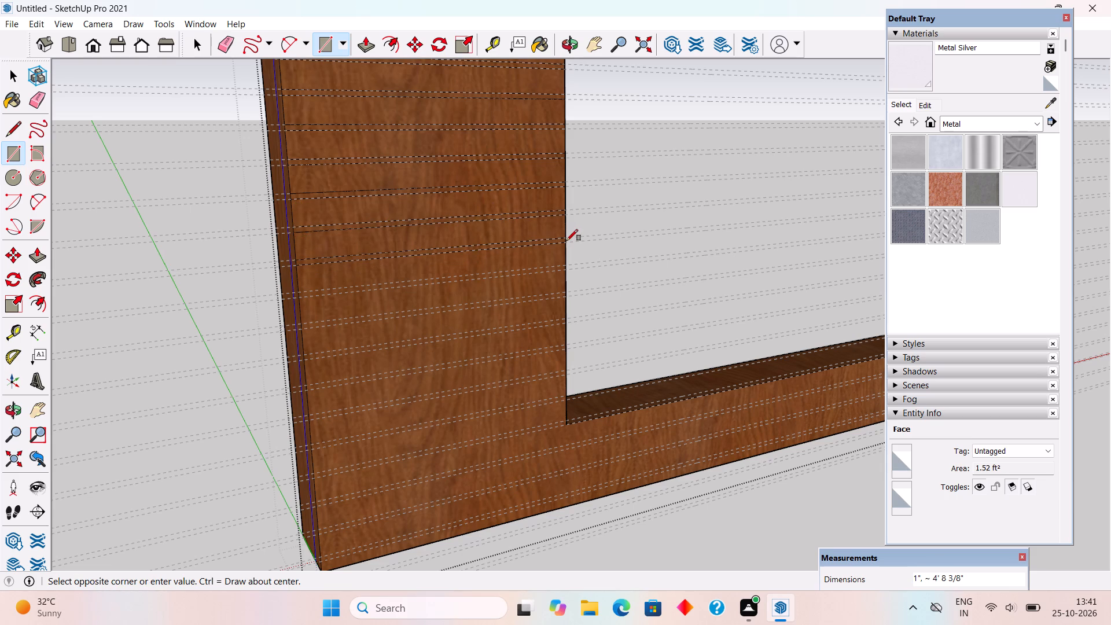
pyautogui.click(300, 289)
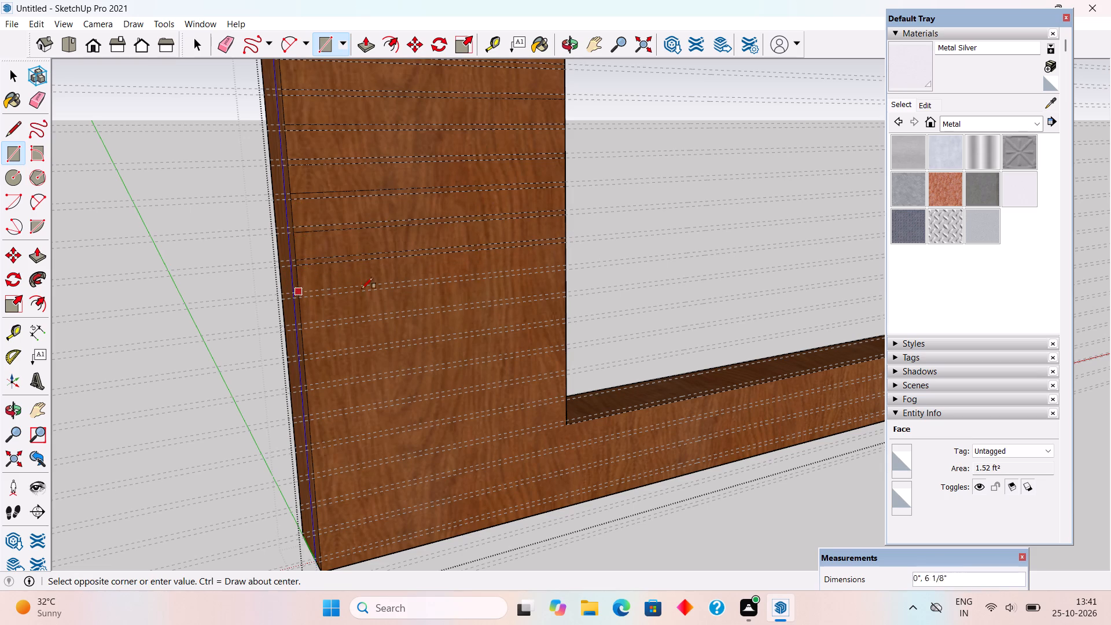
pyautogui.scroll(2, 576, 264)
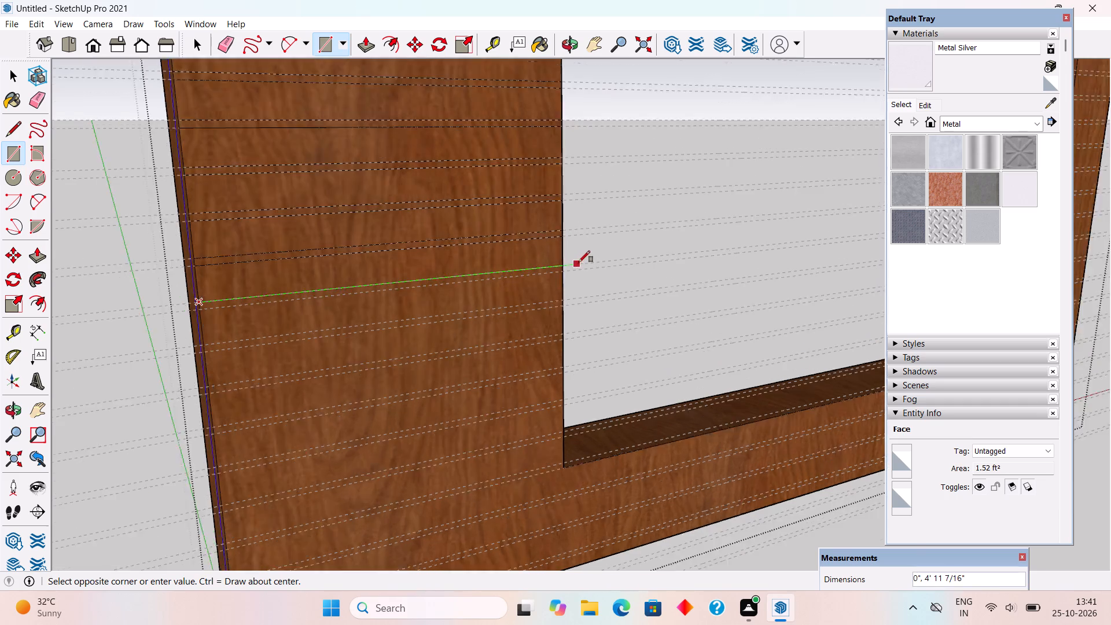
pyautogui.scroll(2, 579, 262)
pyautogui.click(558, 275)
# Draw 1" by 4' 8 3/8" rectangles across the wide post, outer edge to opening, between the next two guide pairs below the fifteenth.
pyautogui.scroll(-4, 553, 245)
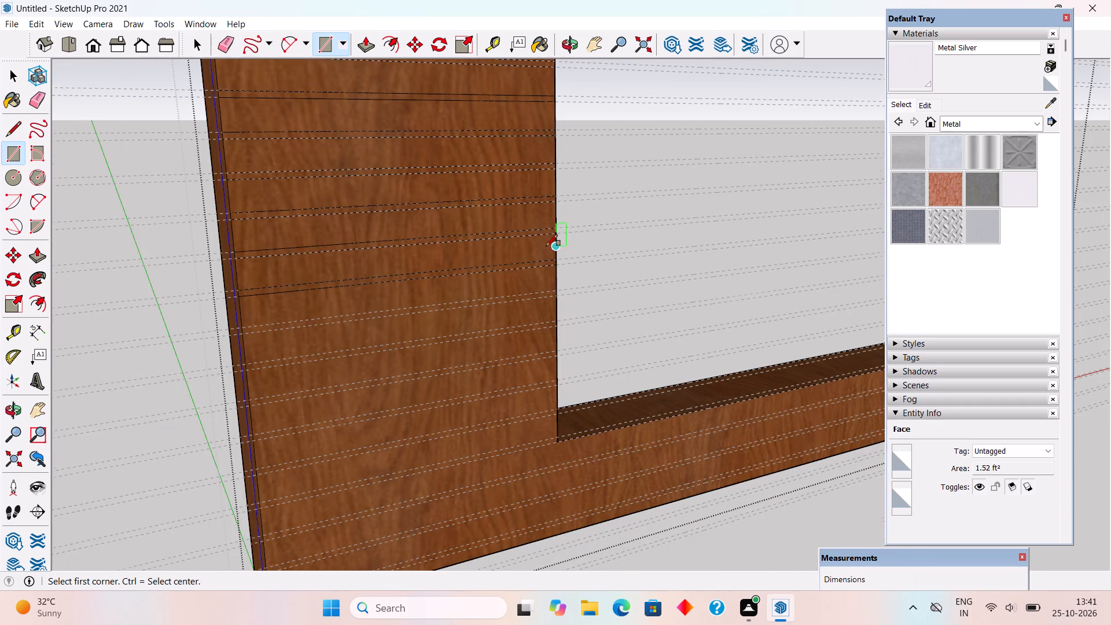
pyautogui.click(245, 324)
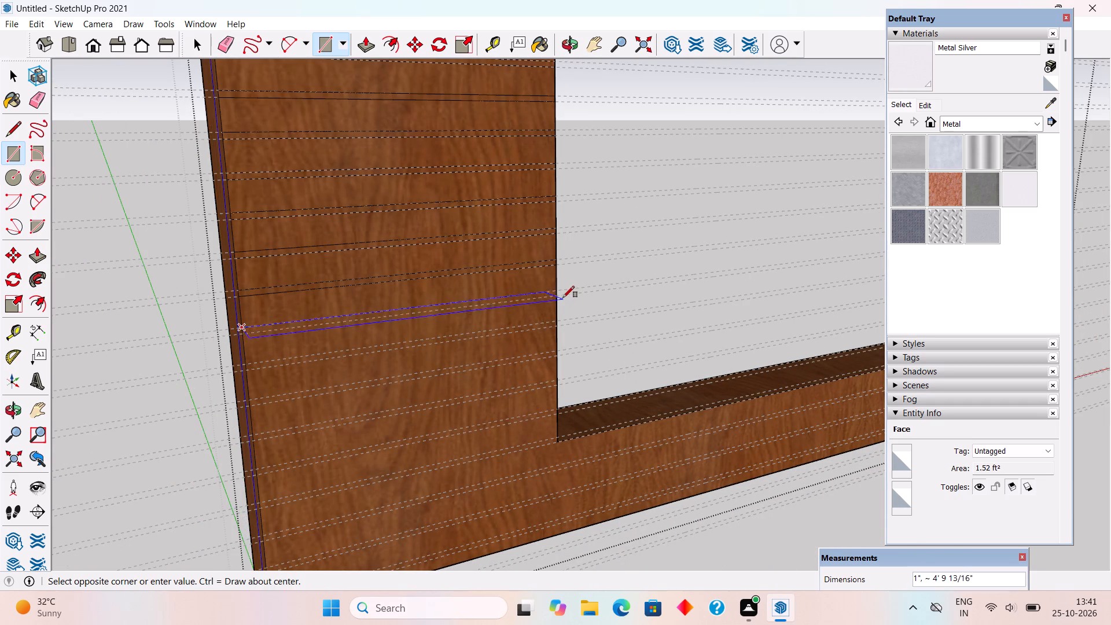
pyautogui.scroll(8, 563, 295)
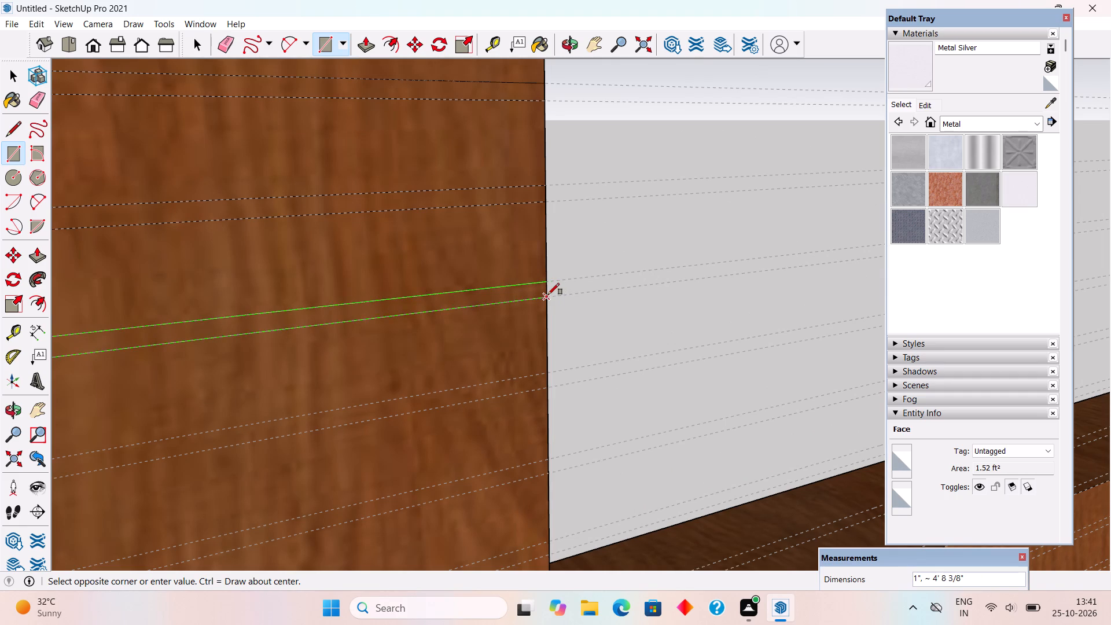
pyautogui.click(548, 295)
pyautogui.scroll(-9, 540, 249)
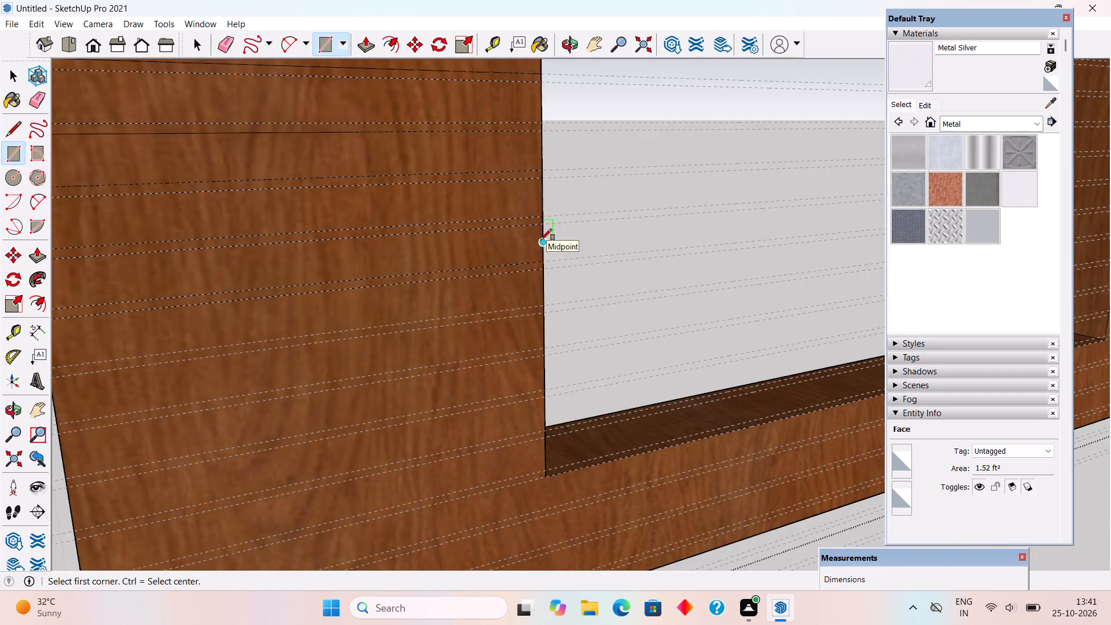
pyautogui.scroll(-3, 540, 240)
pyautogui.scroll(6, 293, 347)
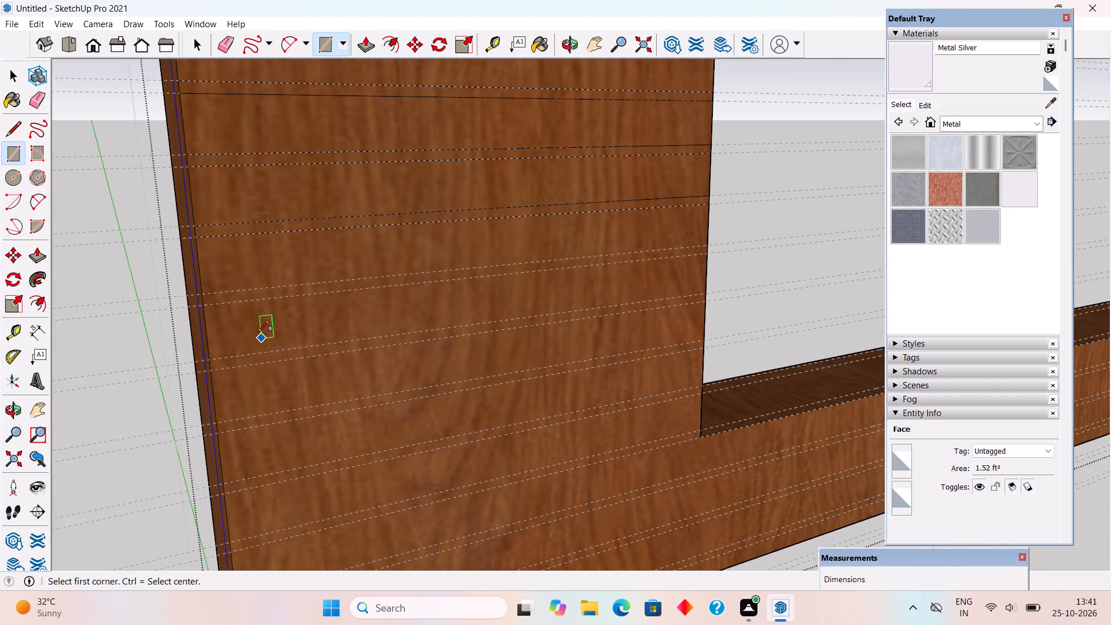
pyautogui.scroll(4, 206, 246)
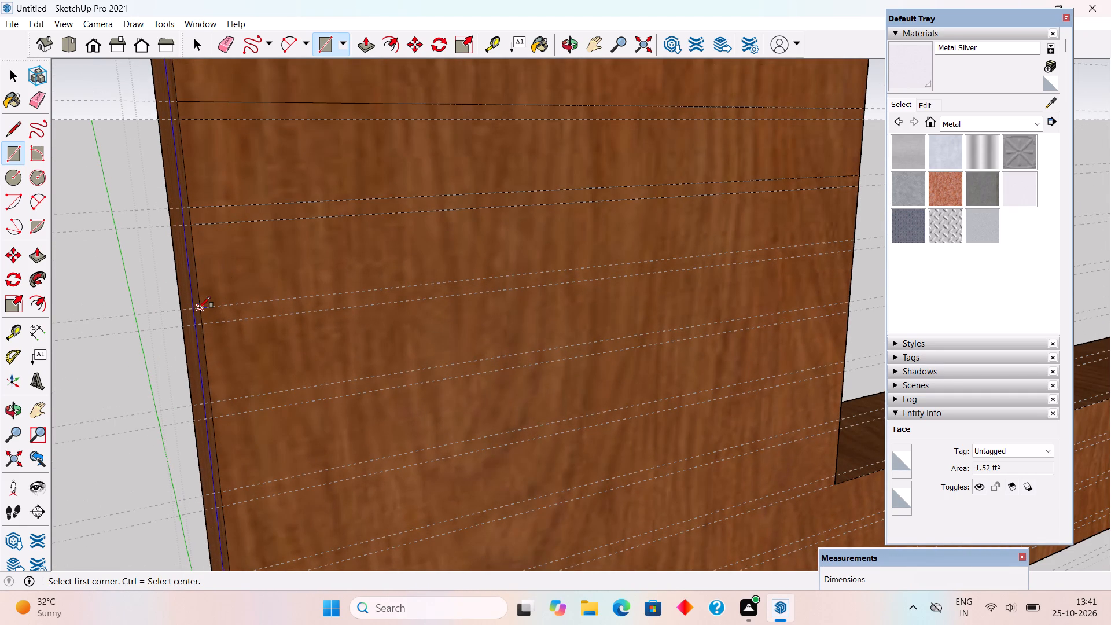
pyautogui.click(199, 308)
pyautogui.scroll(-4, 199, 308)
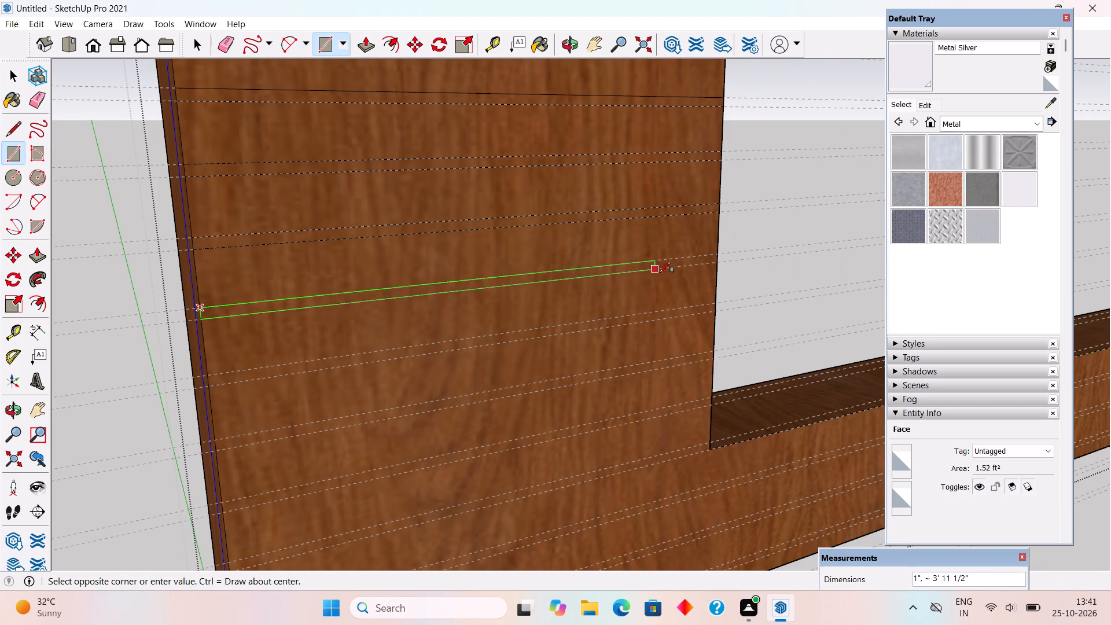
pyautogui.click(716, 264)
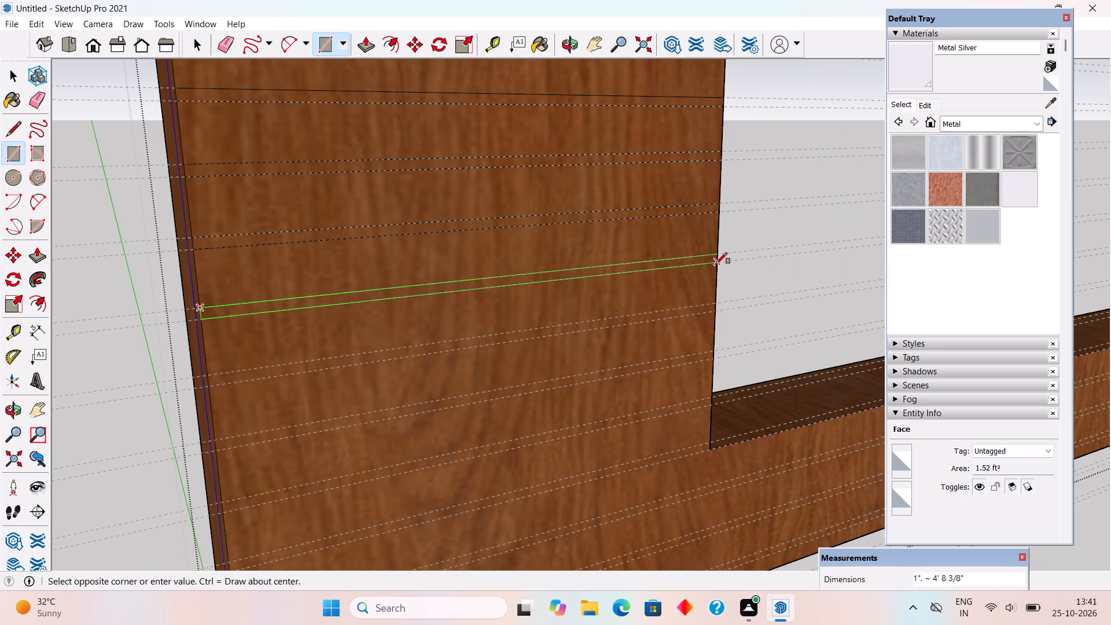
# Continue down the wide post with 1" by 4' 8 3/8" rectangles between the following two guide pairs.
pyautogui.click(208, 377)
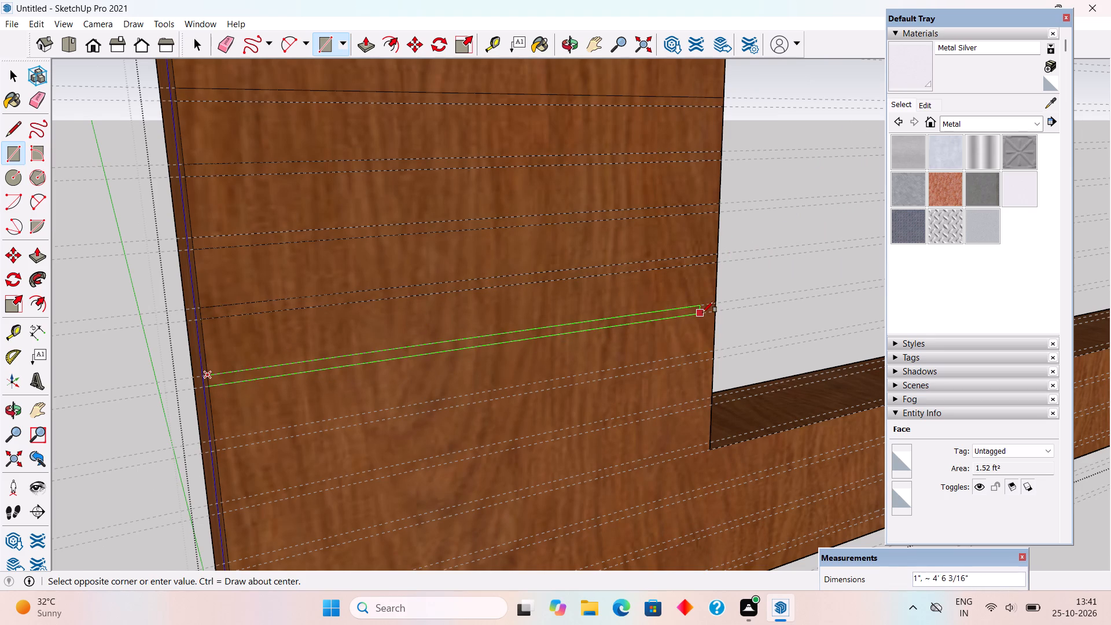
pyautogui.click(716, 311)
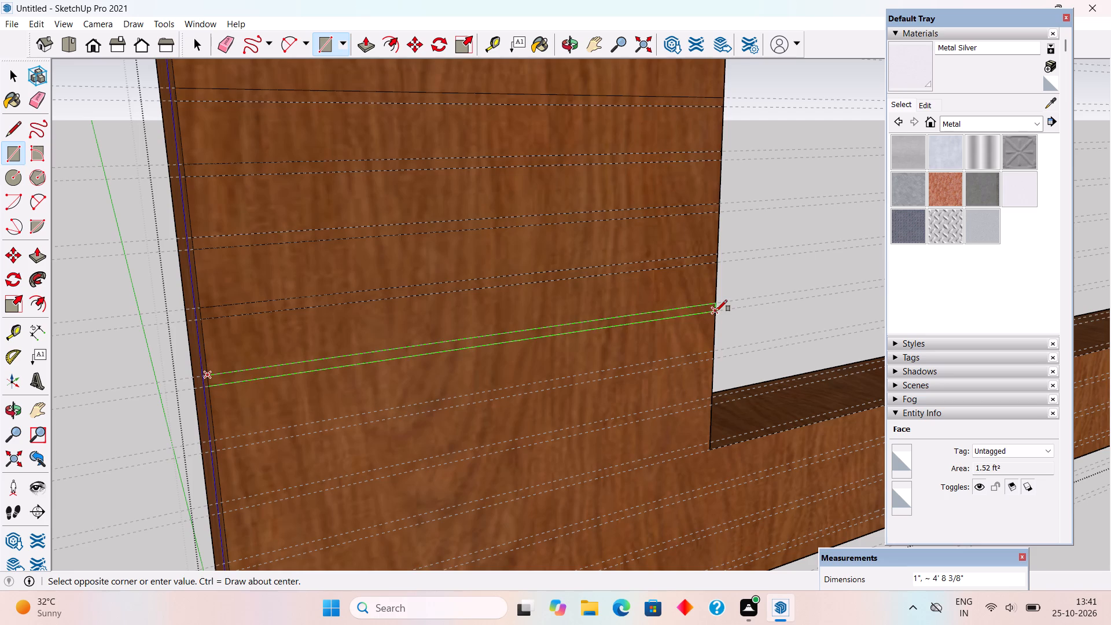
pyautogui.scroll(-3, 562, 336)
pyautogui.click(293, 417)
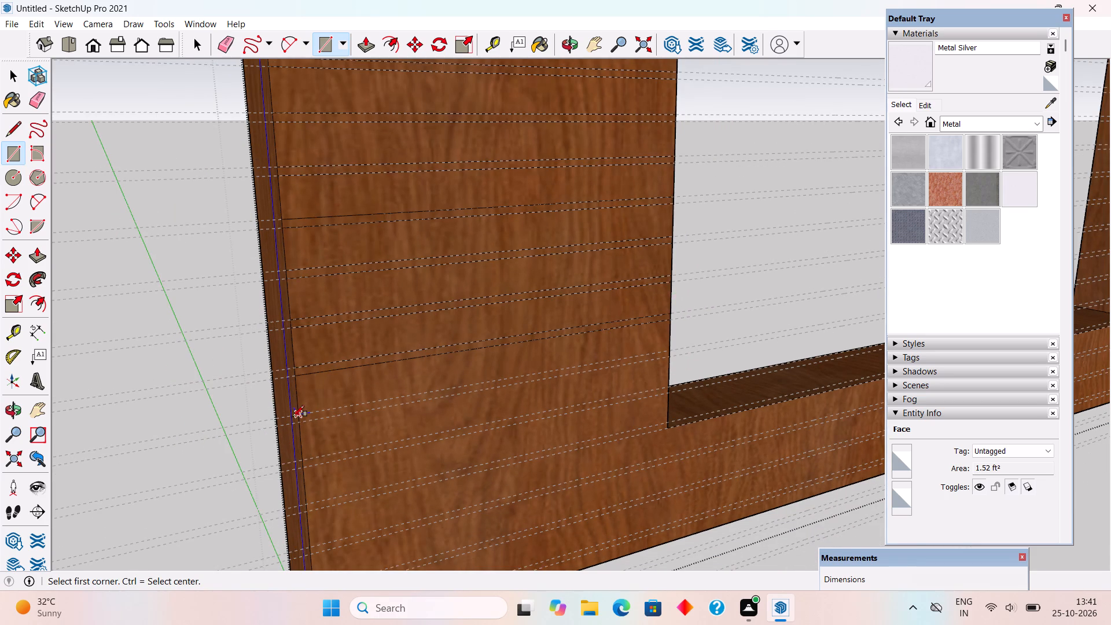
pyautogui.scroll(2, 674, 363)
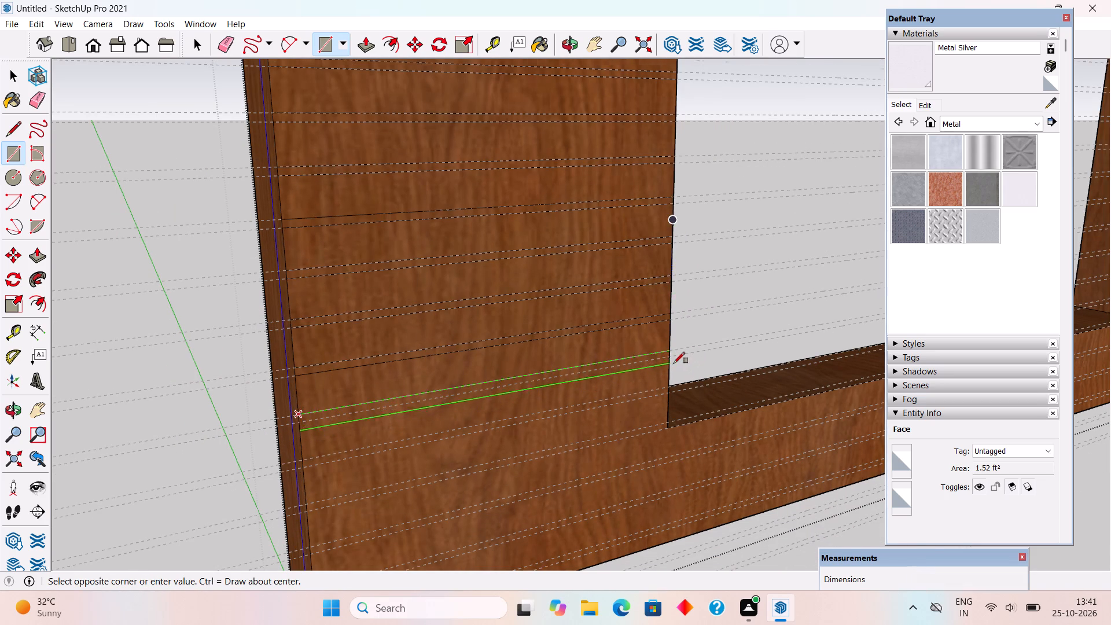
pyautogui.scroll(8, 674, 363)
pyautogui.click(652, 350)
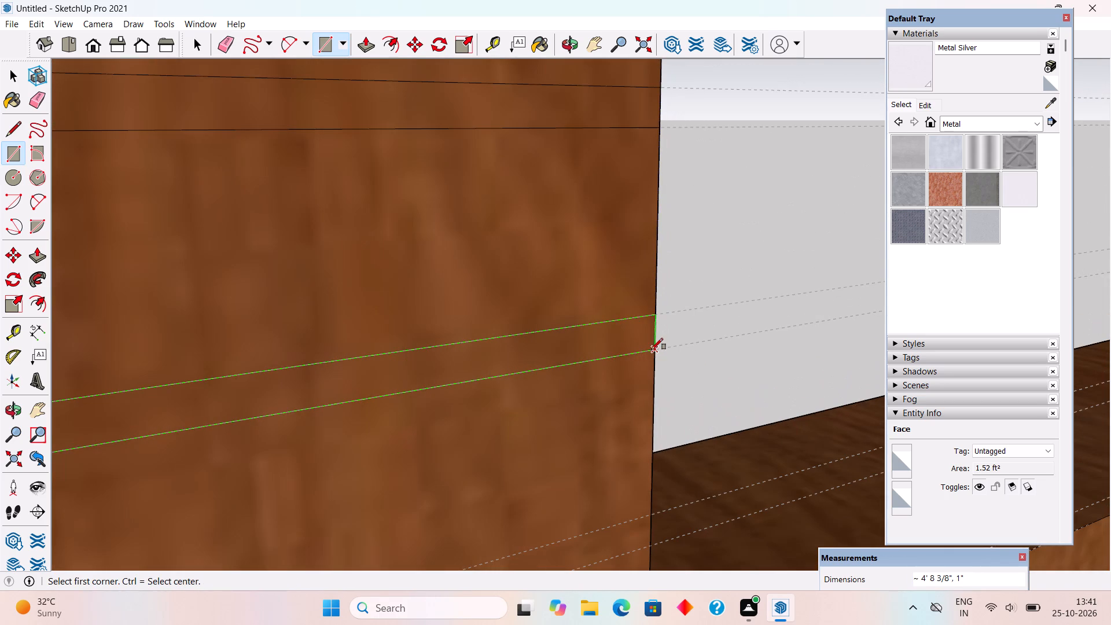
# Draw 1" by 4' 8 3/8" rectangles across the wide post between the last two guide pairs down to the opening's lower corner.
pyautogui.scroll(-15, 606, 239)
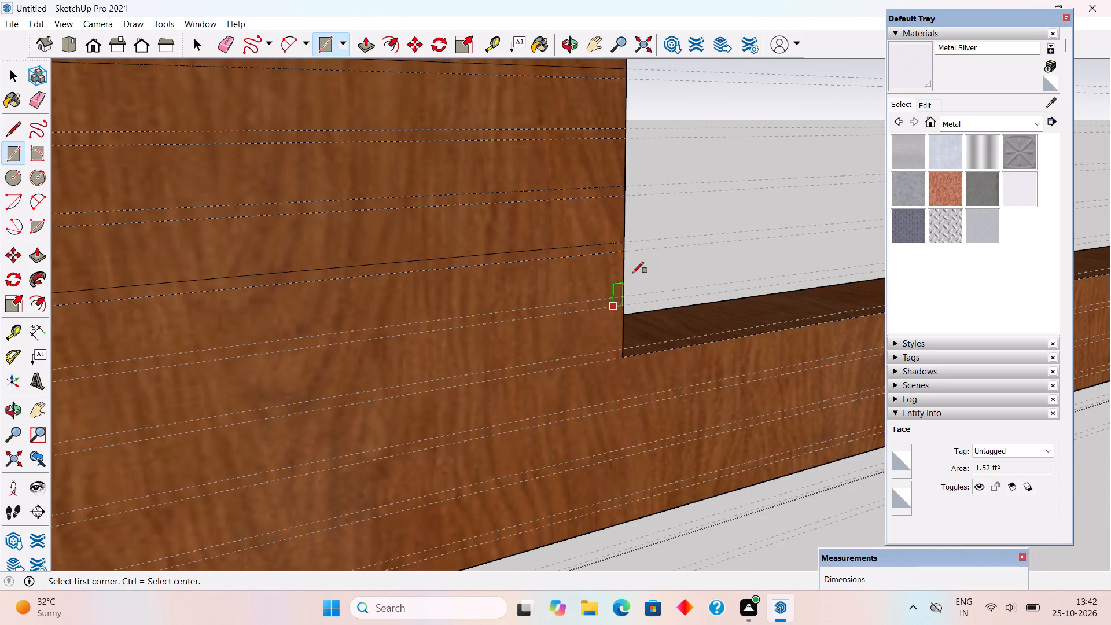
pyautogui.scroll(-5, 657, 218)
pyautogui.scroll(2, 528, 413)
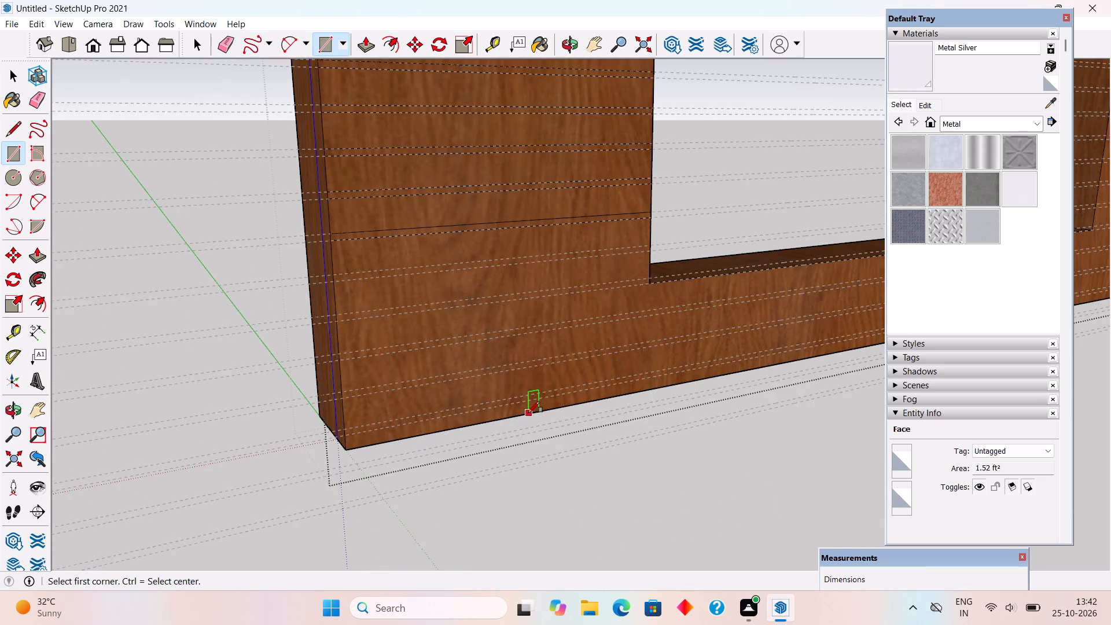
pyautogui.click(310, 254)
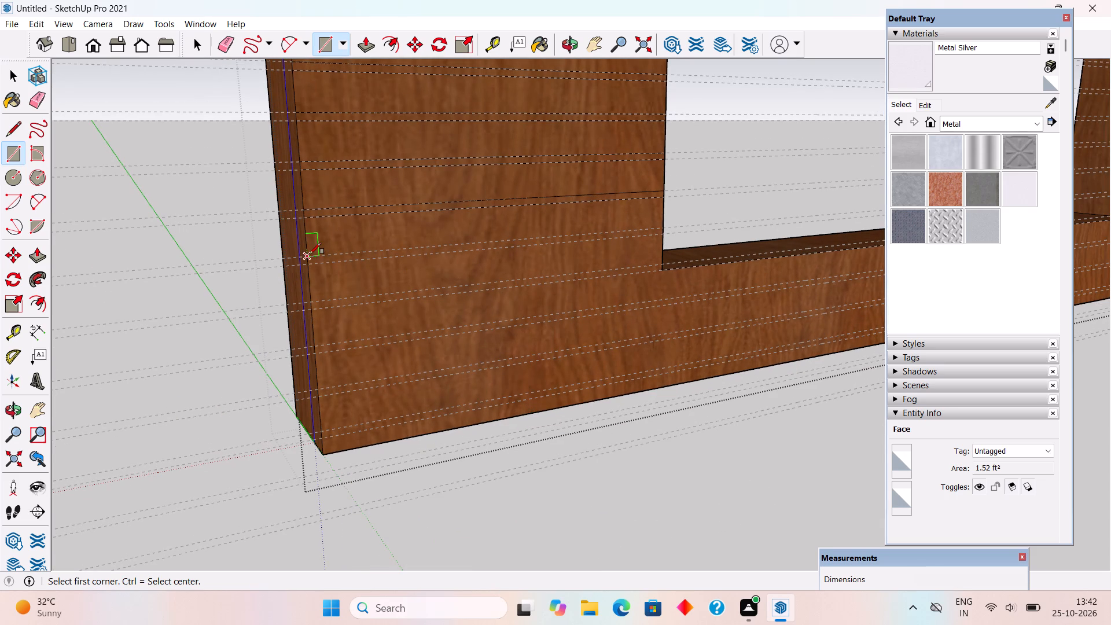
pyautogui.click(658, 237)
pyautogui.scroll(10, 678, 233)
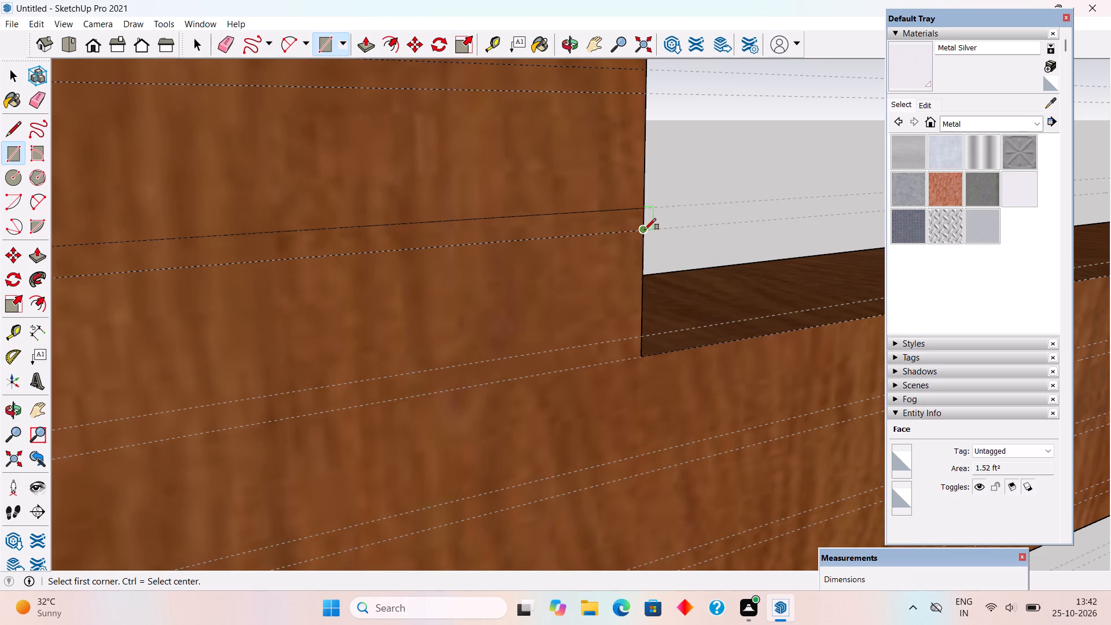
pyautogui.click(639, 336)
pyautogui.scroll(-6, 495, 365)
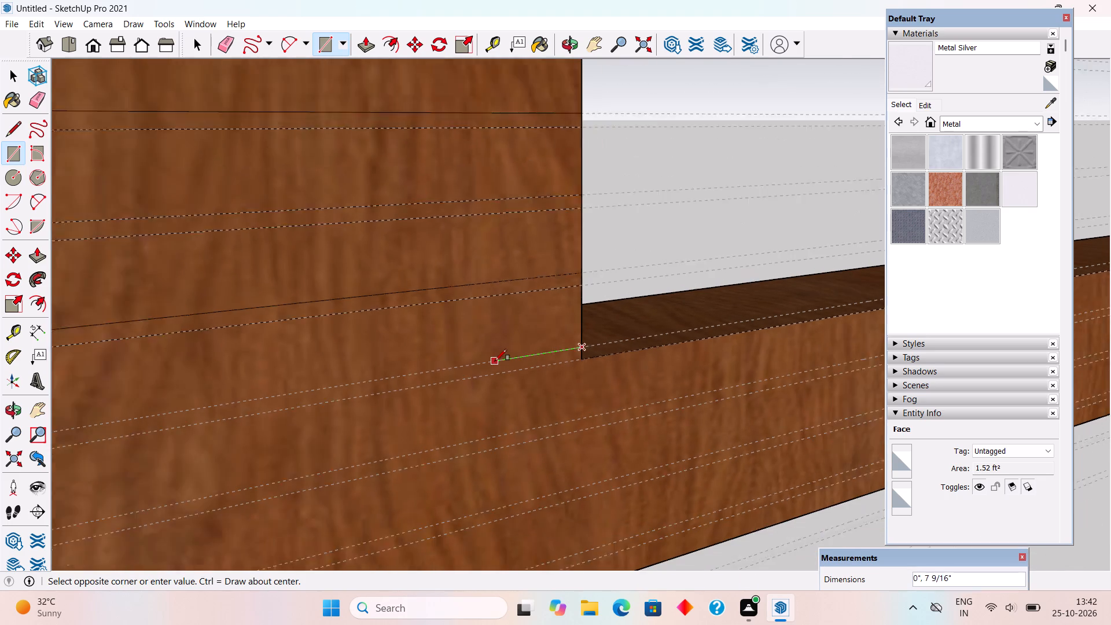
pyautogui.scroll(-3, 495, 361)
pyautogui.scroll(-6, 351, 391)
pyautogui.scroll(2, 98, 445)
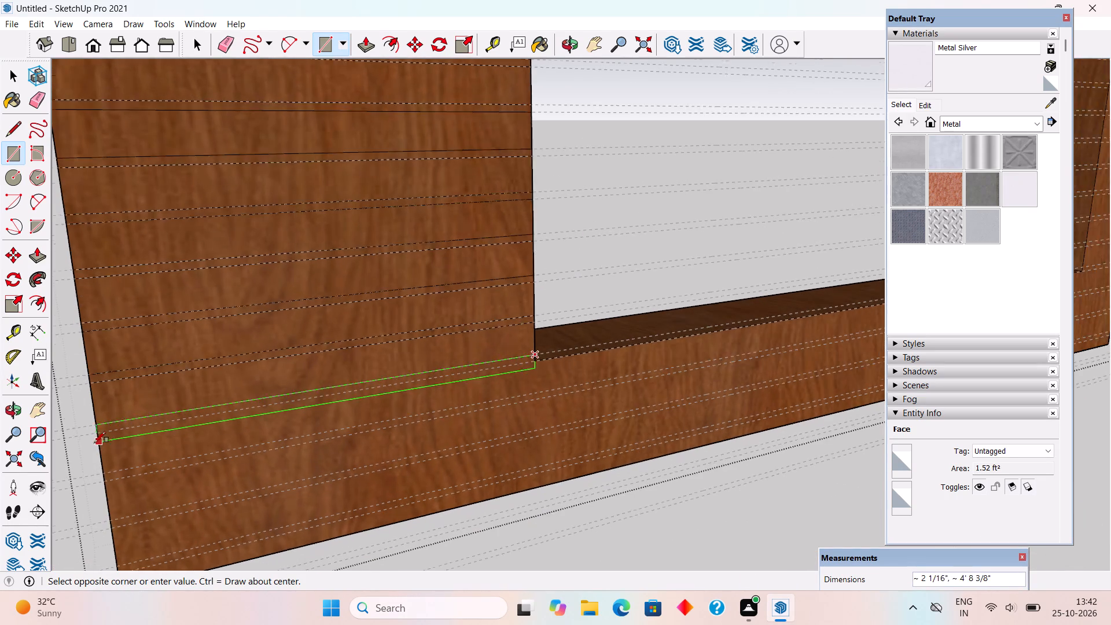
pyautogui.scroll(2, 94, 443)
pyautogui.click(99, 434)
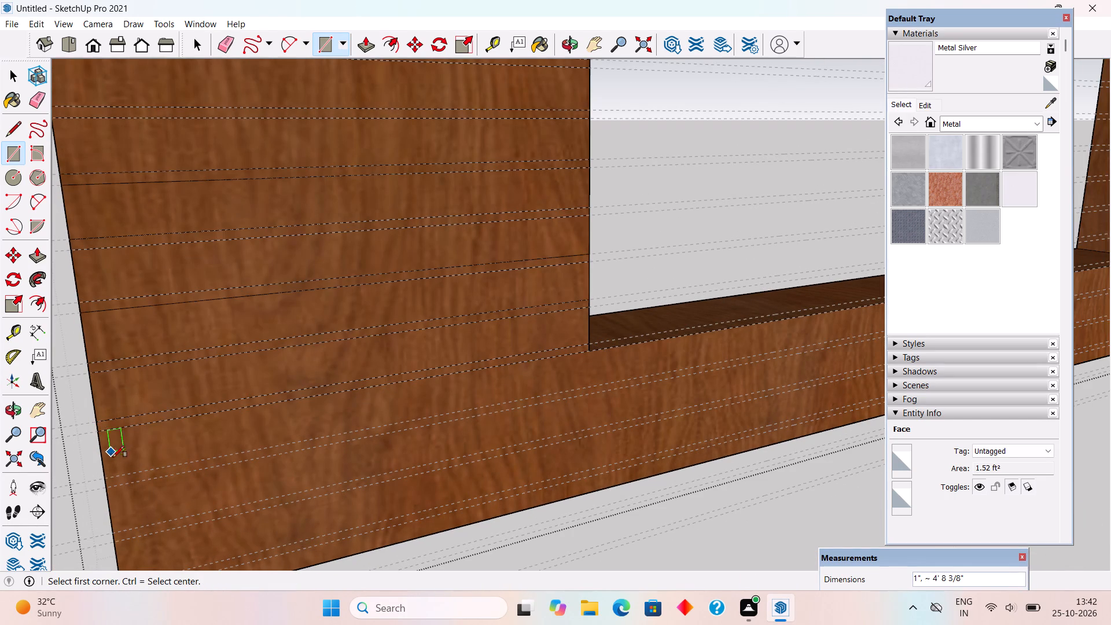
# Draw a 1" by 18' 3 1/2" rectangle along the bottom rail's full width, between the first guide pair below the opening.
pyautogui.click(107, 476)
pyautogui.scroll(-6, 102, 473)
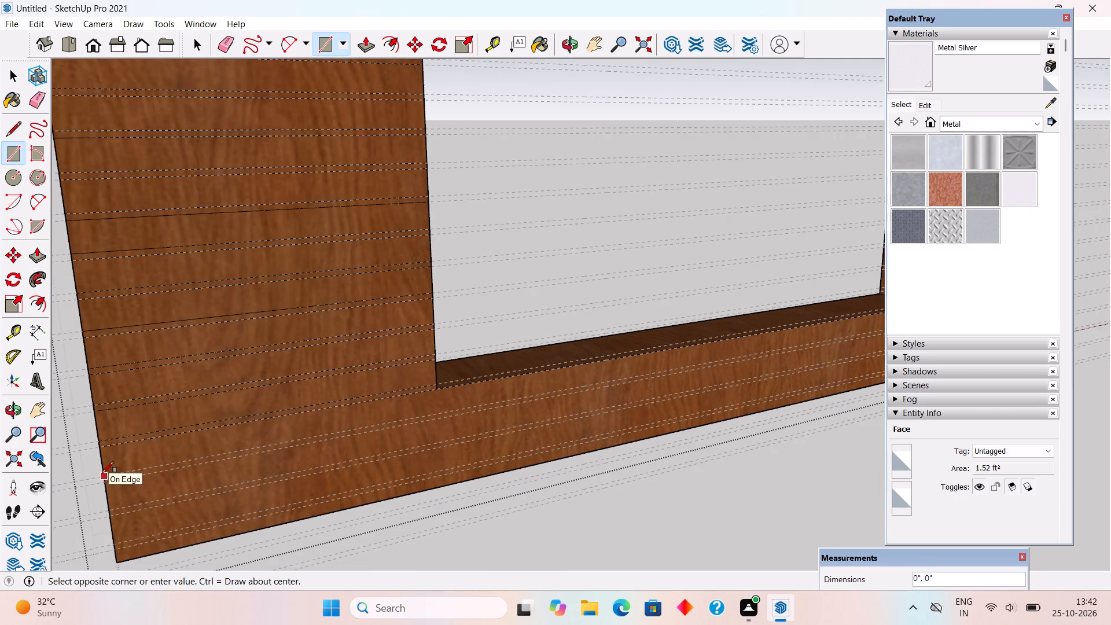
pyautogui.scroll(-1, 102, 473)
pyautogui.scroll(-4, 448, 413)
pyautogui.scroll(5, 807, 356)
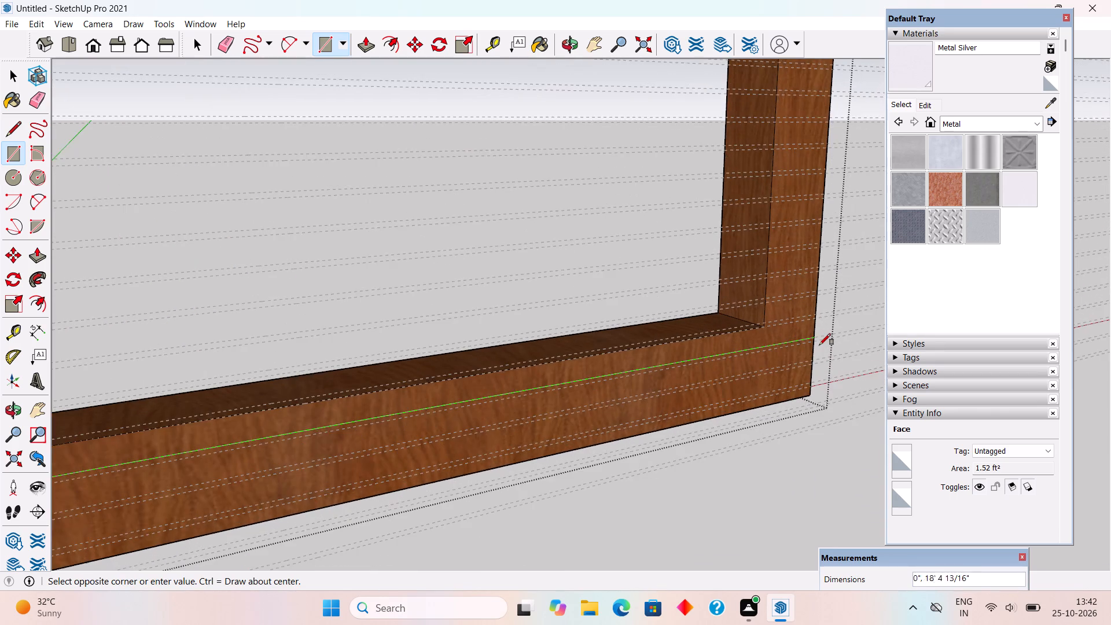
pyautogui.scroll(9, 819, 344)
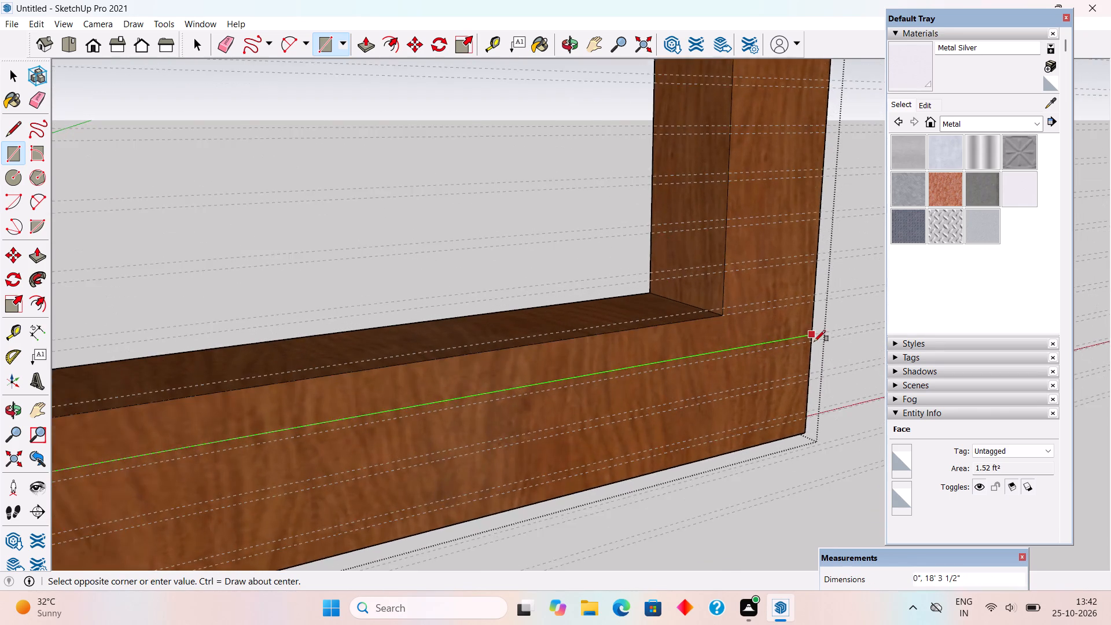
pyautogui.scroll(3, 812, 344)
pyautogui.click(812, 344)
# Draw a second full-width 1" by 18' 3 1/2" rectangle on the bottom rail, between the next guide pair down.
pyautogui.scroll(-9, 805, 279)
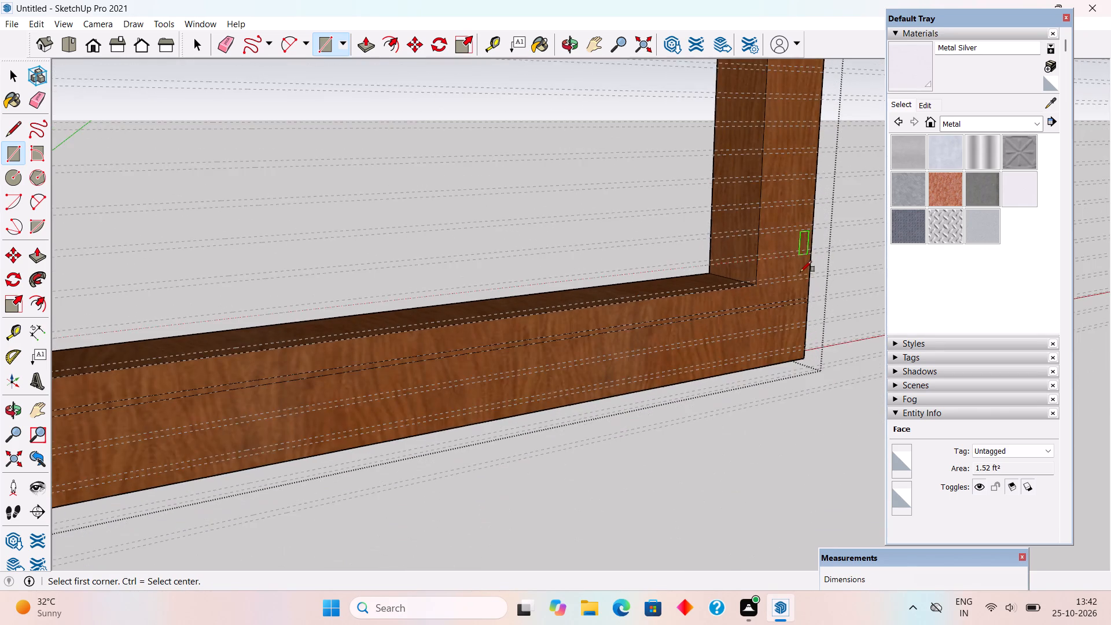
pyautogui.scroll(-7, 800, 272)
pyautogui.scroll(11, 270, 450)
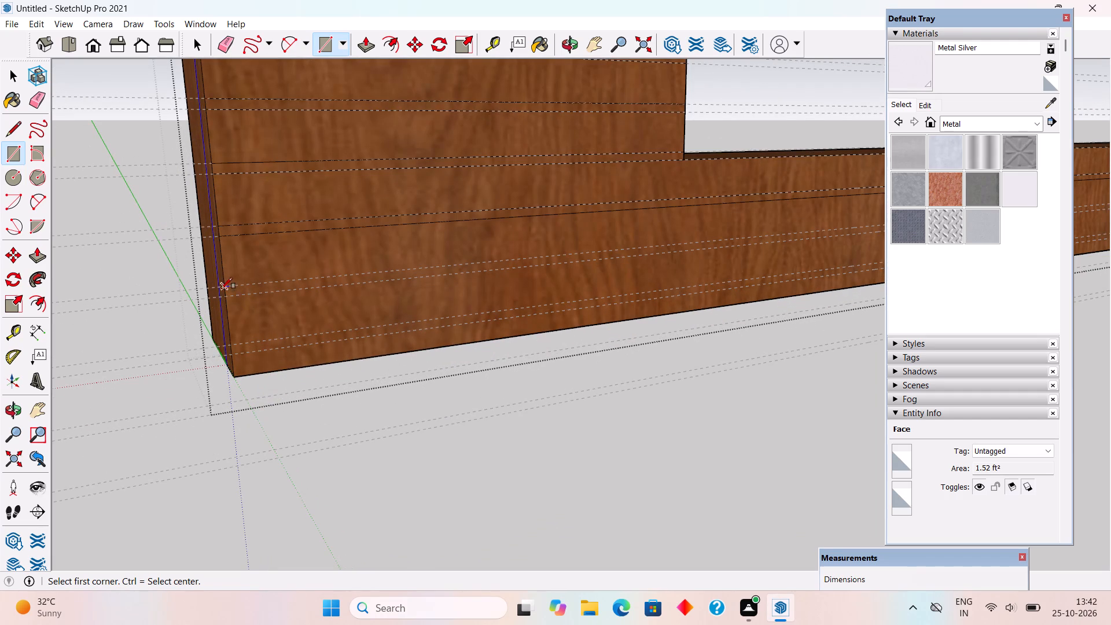
pyautogui.click(221, 284)
pyautogui.scroll(-13, 220, 283)
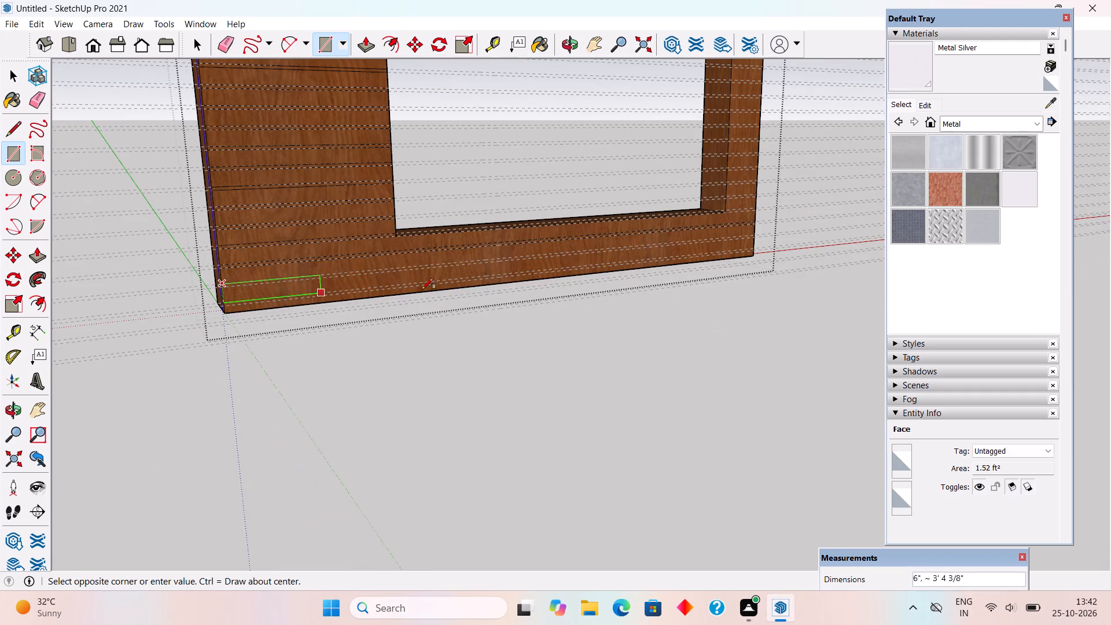
pyautogui.scroll(4, 697, 260)
pyautogui.scroll(9, 759, 231)
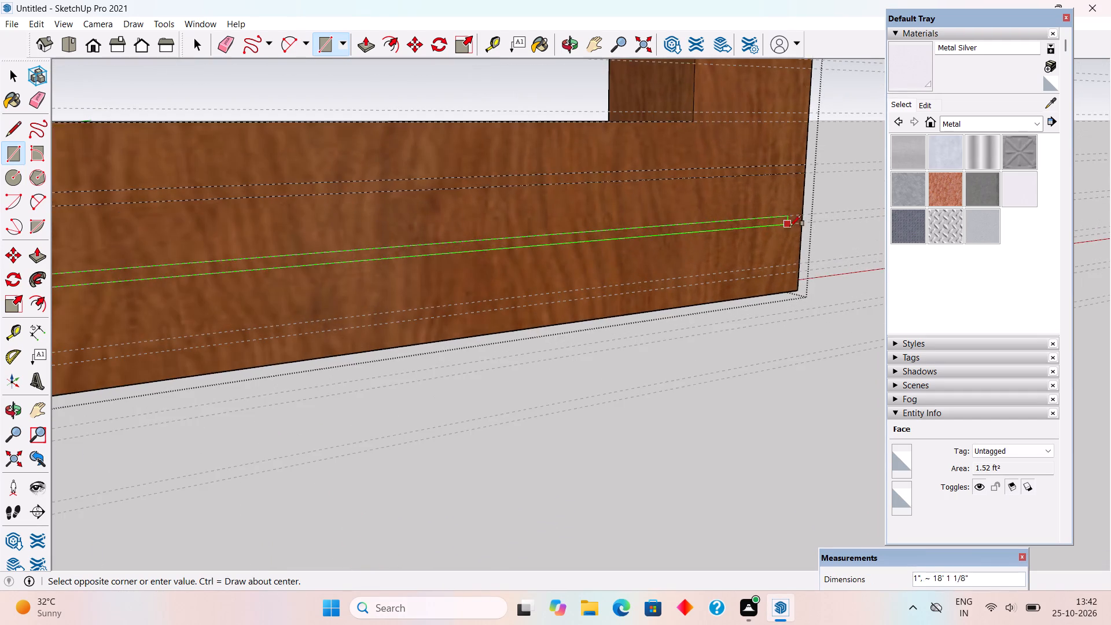
pyautogui.scroll(3, 811, 225)
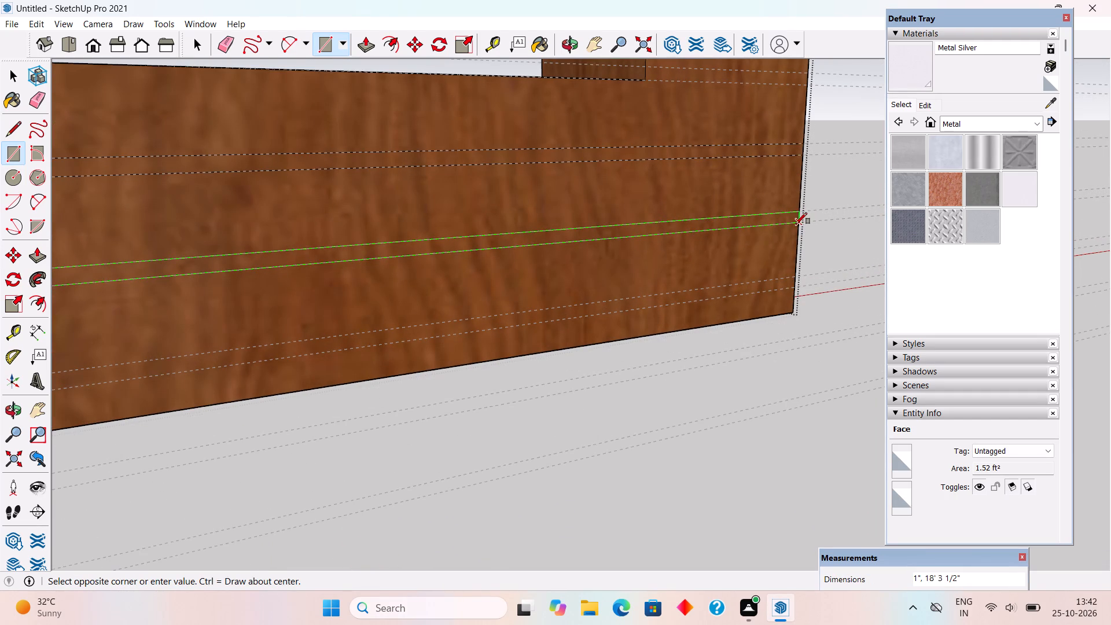
pyautogui.click(796, 224)
# Draw a 1" high full-width rectangle between the lowest guide pair on the bottom rail, just above the frame's bottom edge.
pyautogui.scroll(-19, 796, 224)
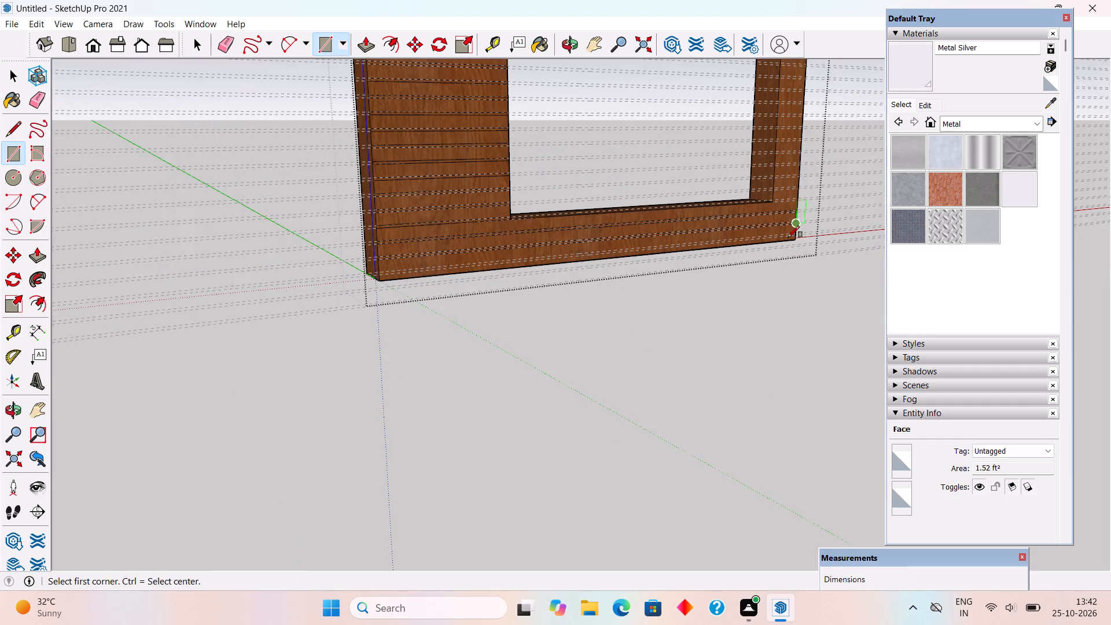
pyautogui.scroll(5, 450, 379)
pyautogui.scroll(8, 333, 207)
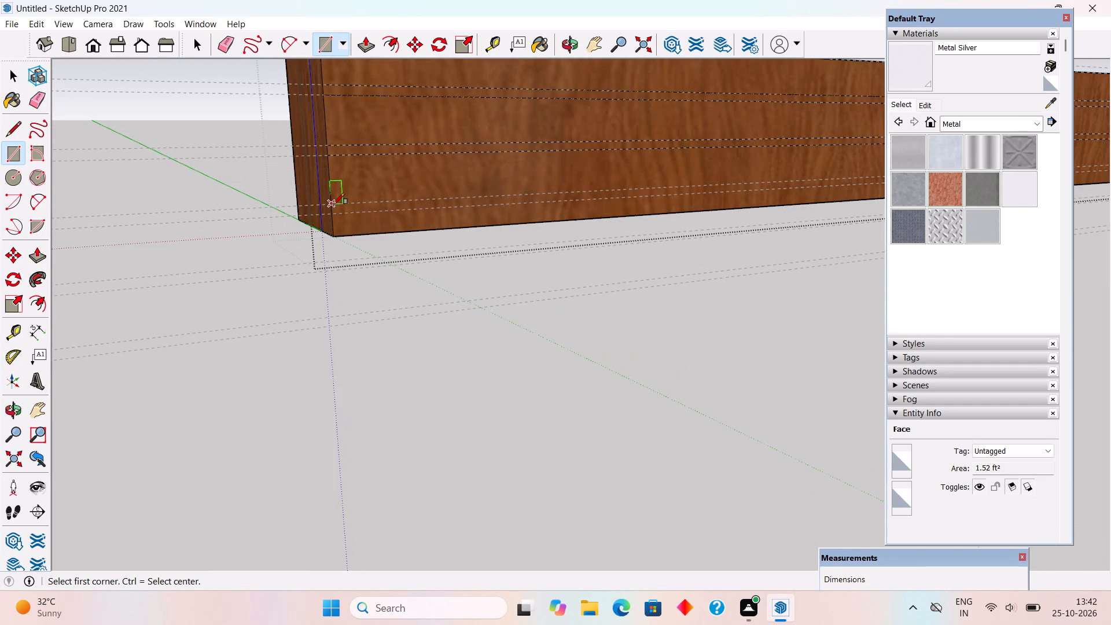
pyautogui.click(334, 202)
pyautogui.scroll(-11, 334, 202)
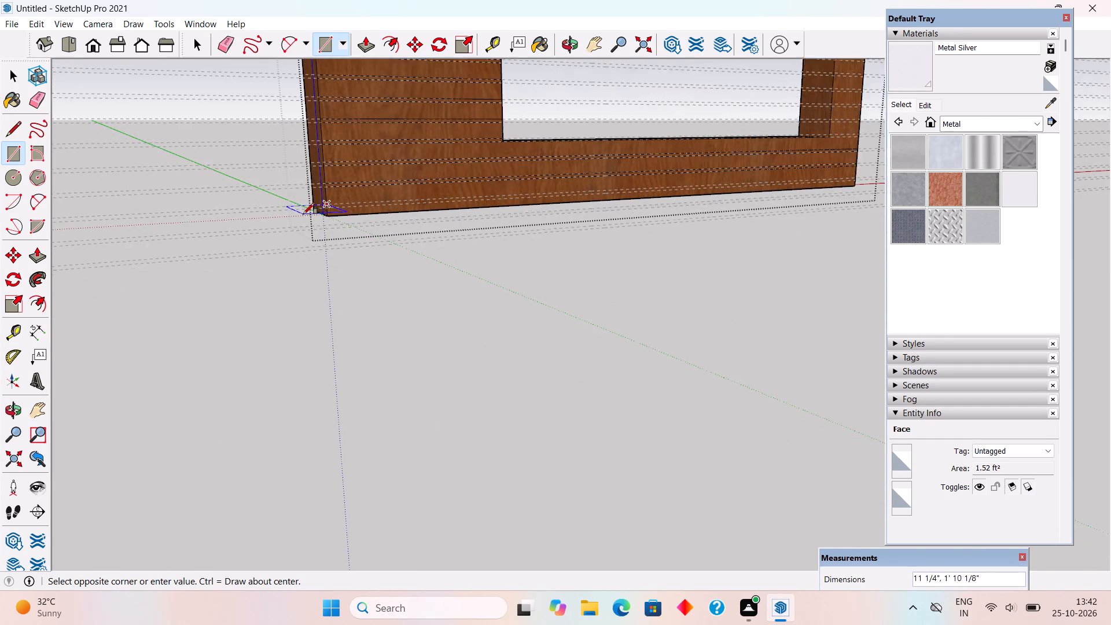
pyautogui.scroll(-2, 303, 214)
pyautogui.scroll(7, 748, 188)
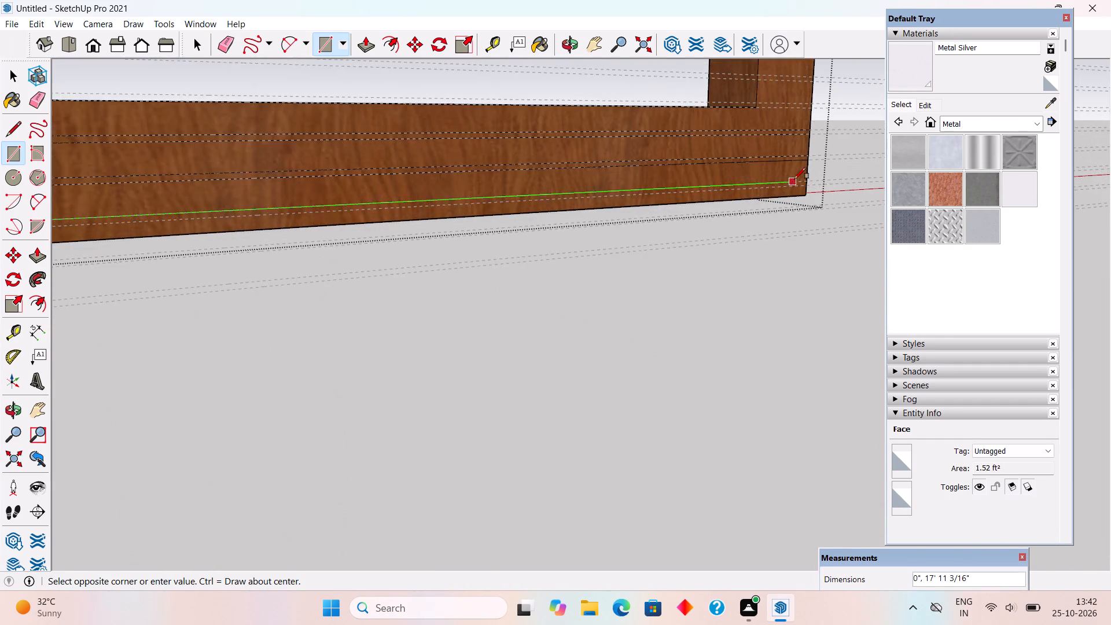
pyautogui.scroll(12, 794, 179)
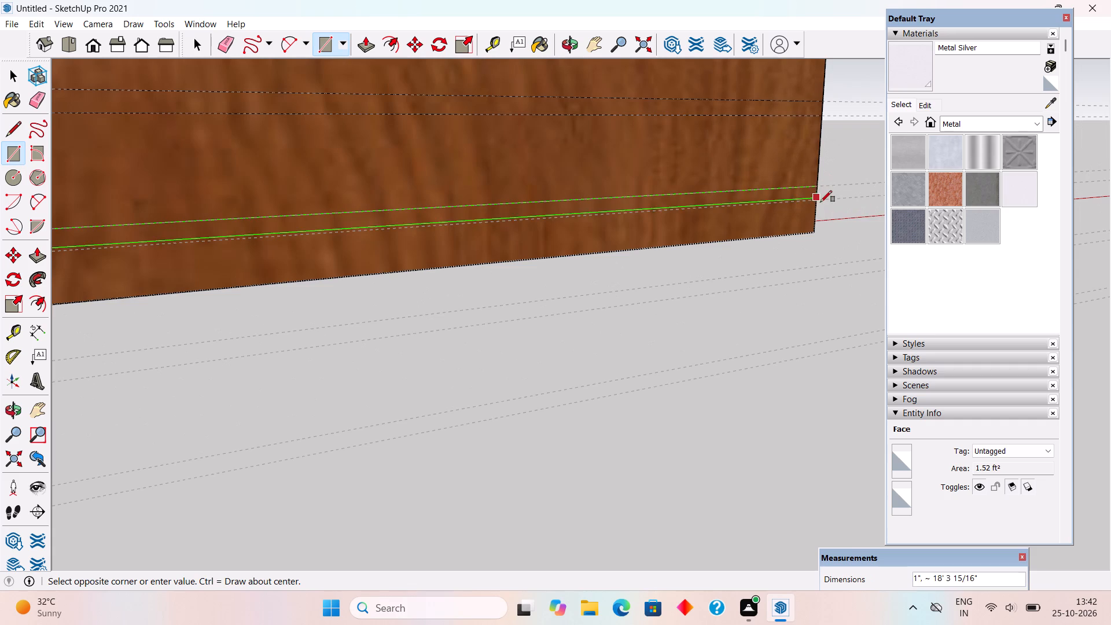
pyautogui.click(817, 202)
pyautogui.scroll(-3, 786, 240)
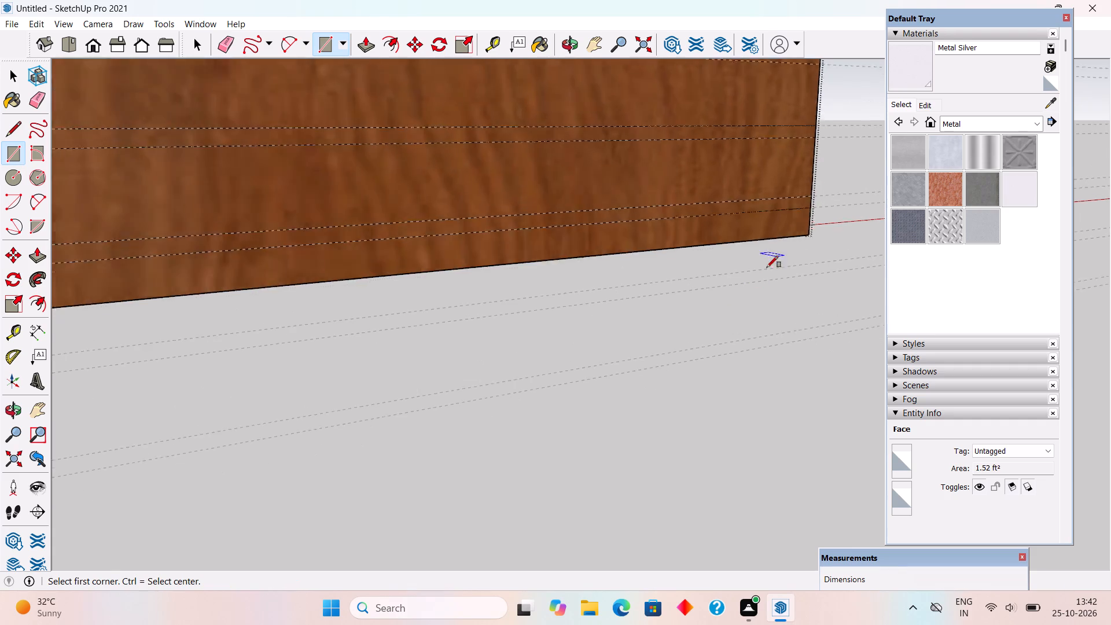
pyautogui.scroll(-2, 767, 267)
pyautogui.scroll(-6, 524, 280)
pyautogui.scroll(-13, 474, 306)
pyautogui.scroll(-6, 540, 269)
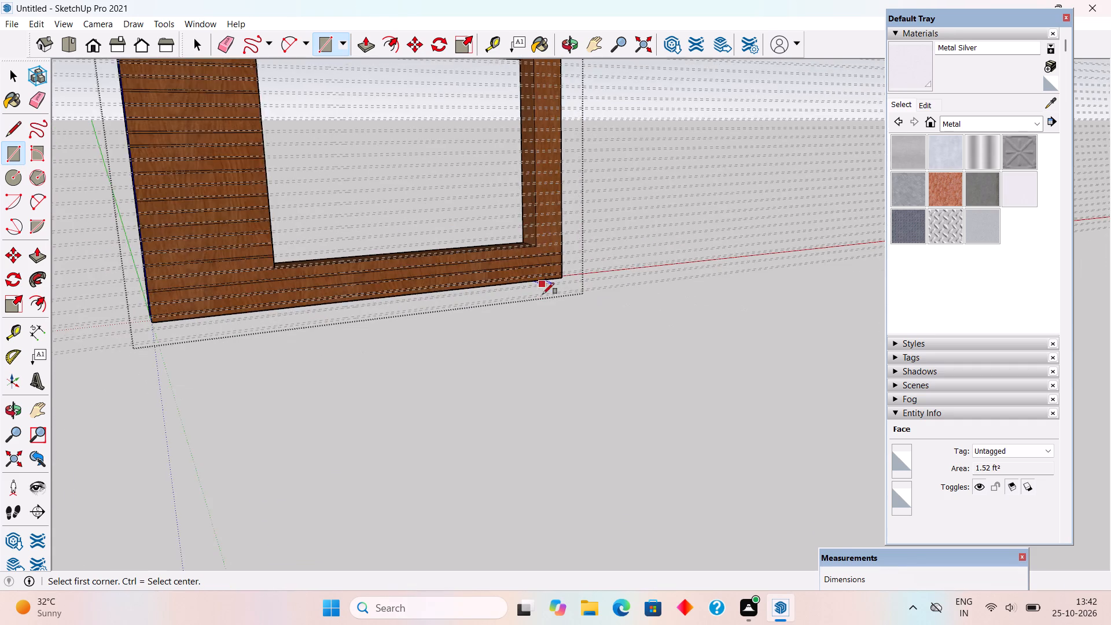
# Draw 1" by about 1' 5 1/8" rectangles across the narrow post between the first two guide pairs below the opening's upper corner.
pyautogui.scroll(-5, 543, 295)
pyautogui.scroll(2, 569, 76)
pyautogui.scroll(5, 657, 77)
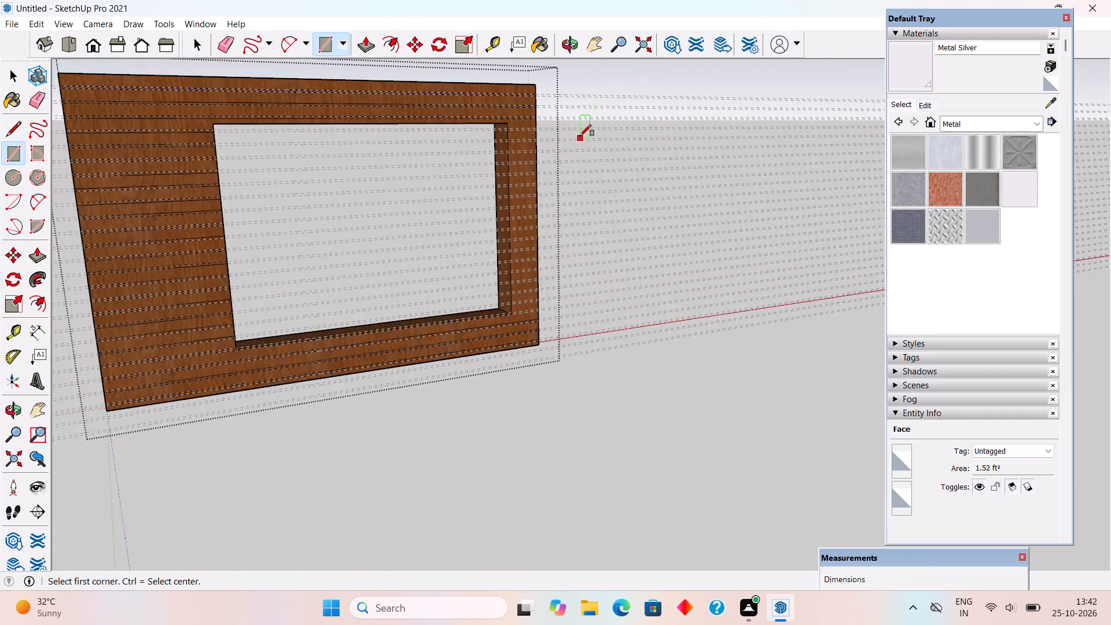
pyautogui.scroll(7, 580, 136)
pyautogui.scroll(4, 523, 117)
pyautogui.scroll(4, 455, 138)
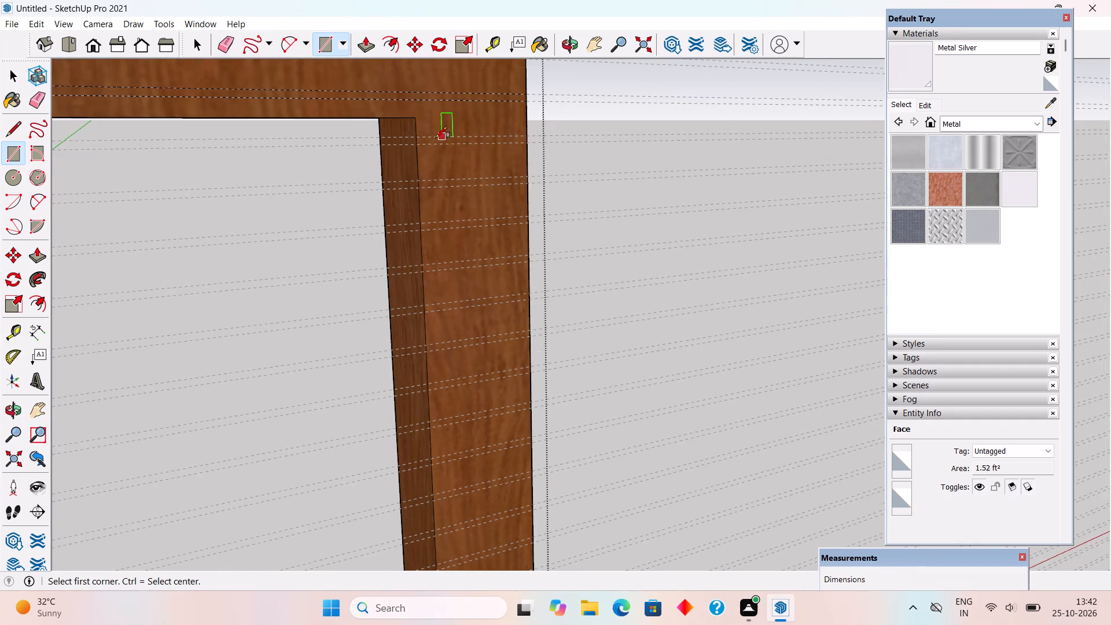
pyautogui.click(416, 136)
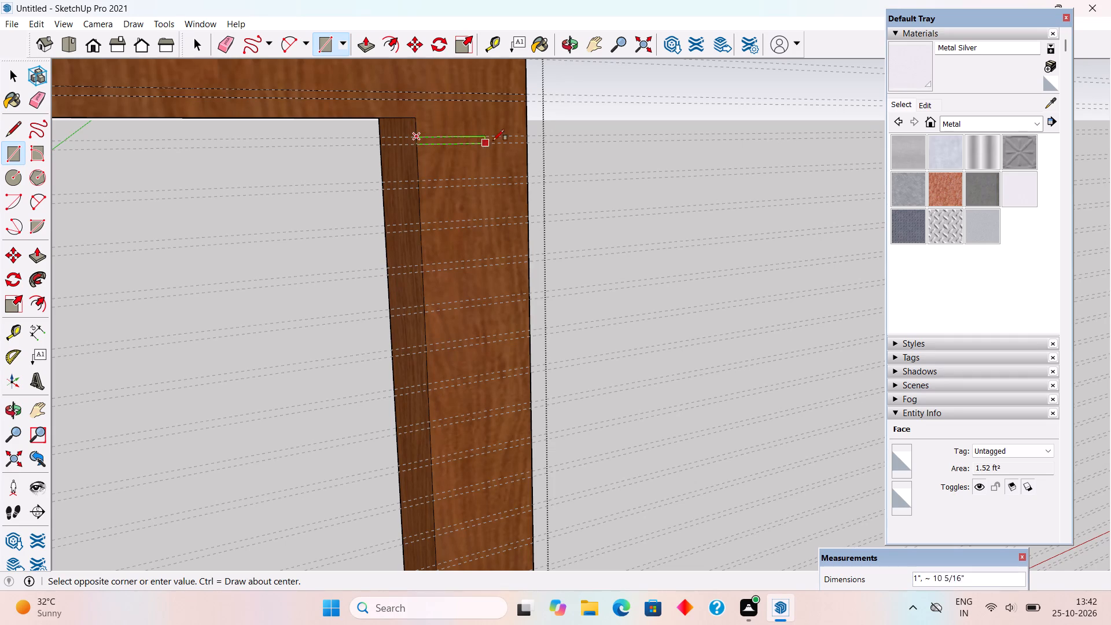
pyautogui.click(528, 142)
pyautogui.click(421, 179)
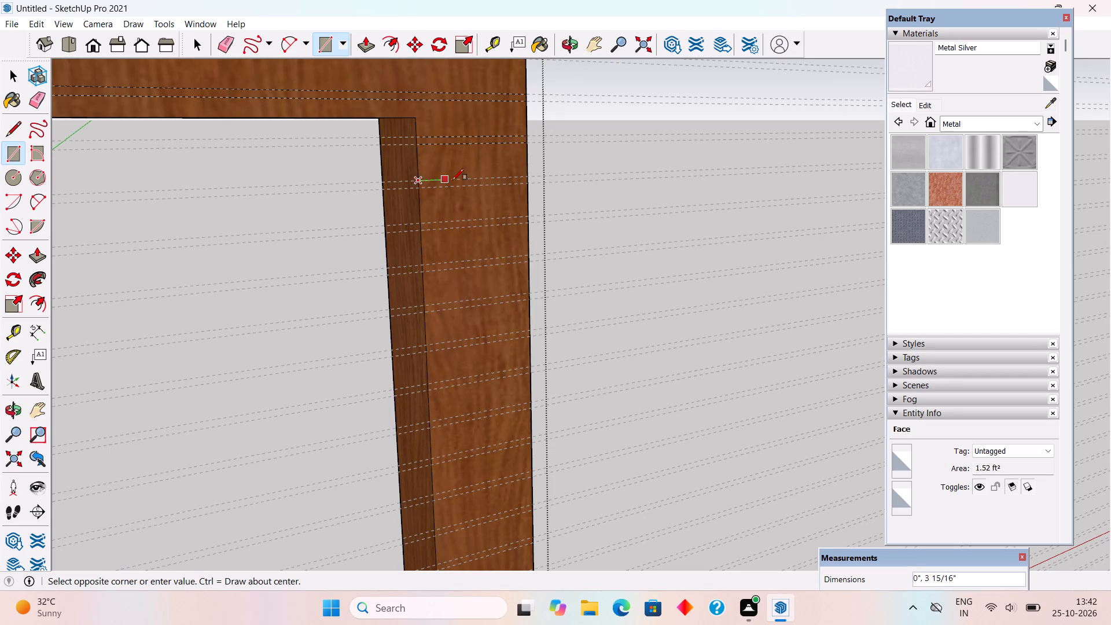
pyautogui.scroll(6, 529, 189)
pyautogui.click(525, 179)
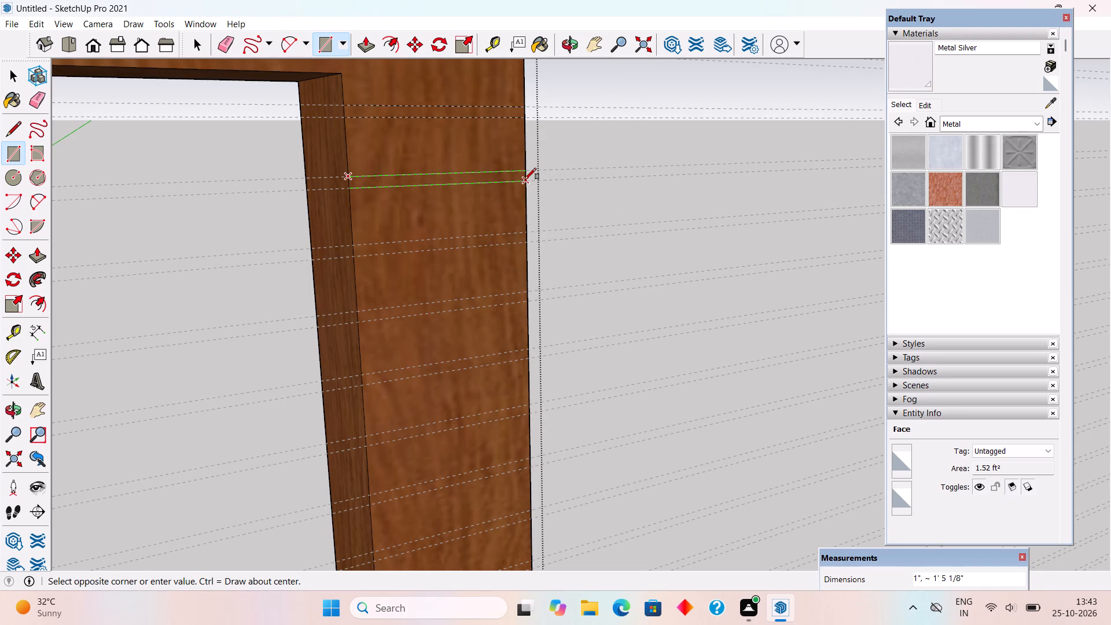
# Draw four more 1" by about 1' 5 1/8" rectangles across the narrow post, between the next four guide pairs down.
pyautogui.click(351, 244)
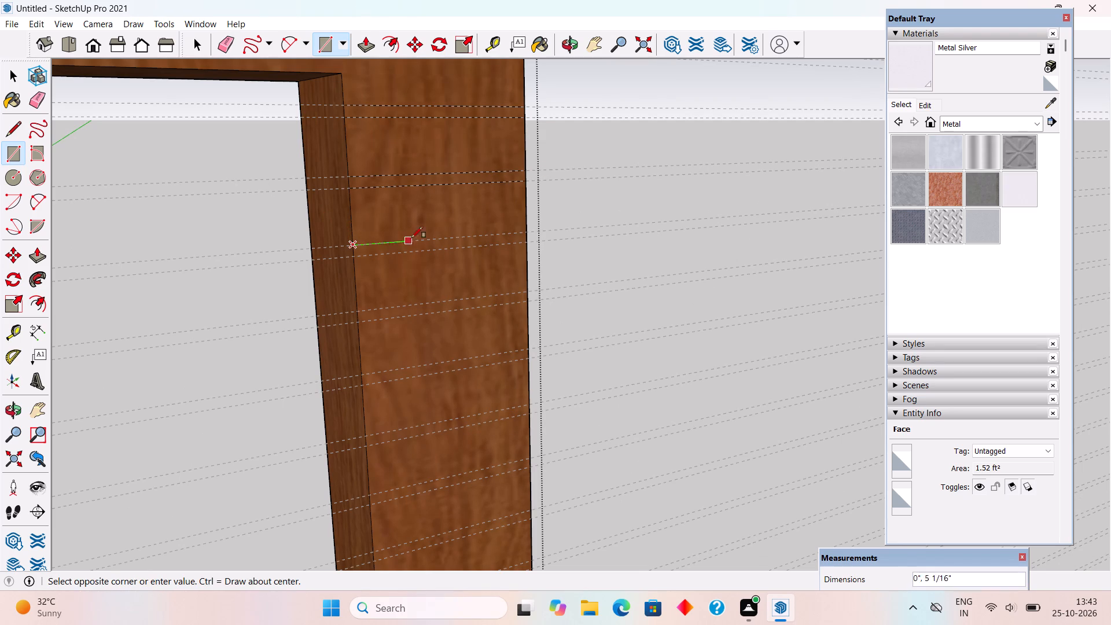
pyautogui.click(524, 241)
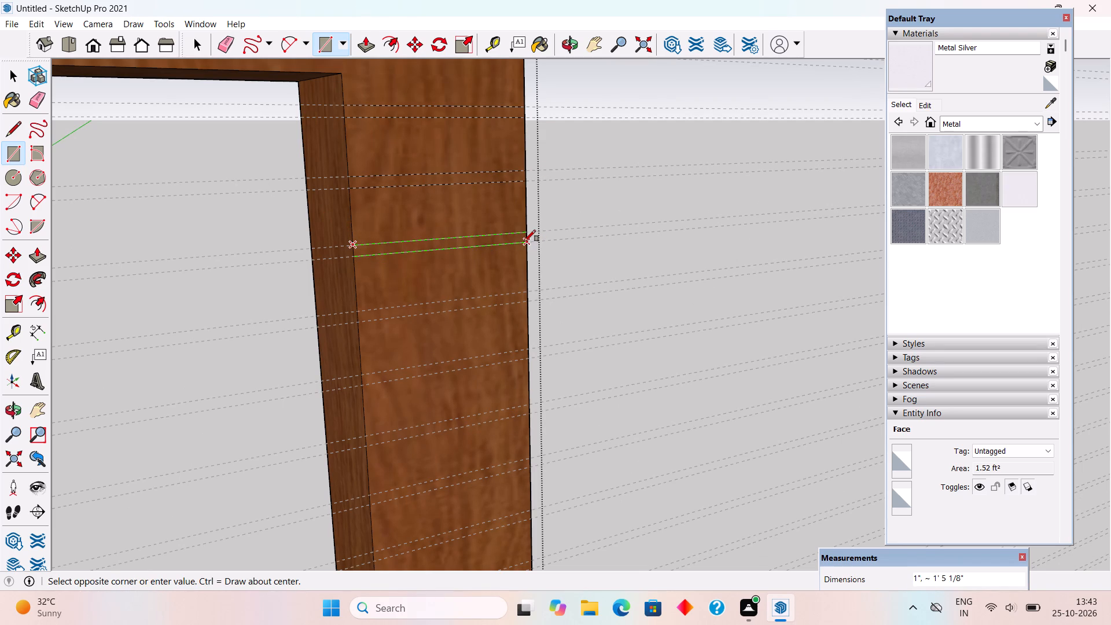
pyautogui.click(357, 314)
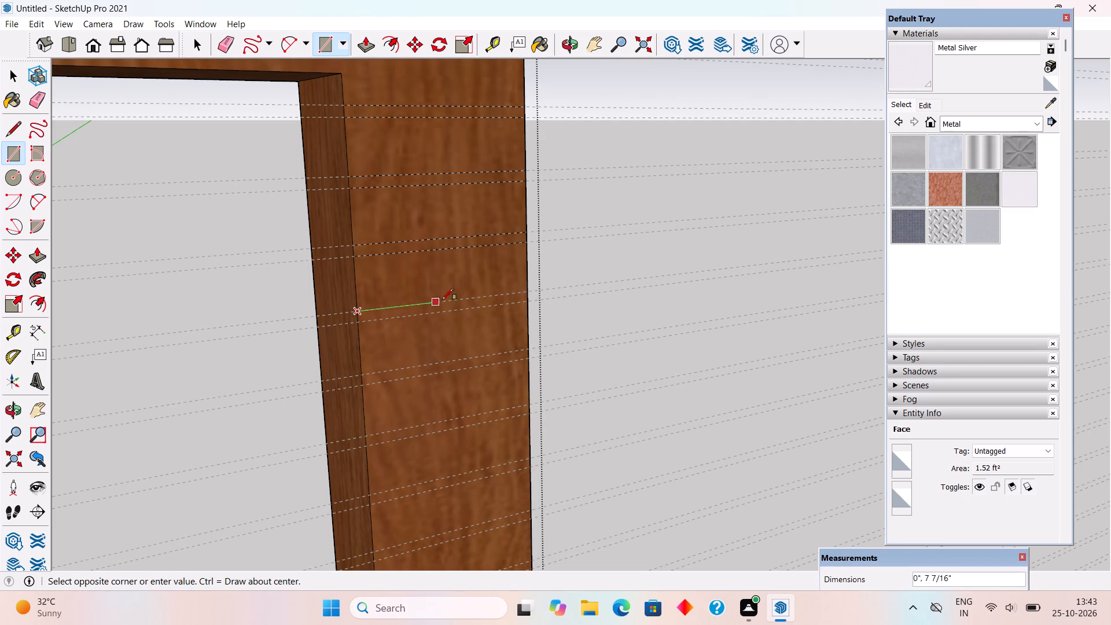
pyautogui.click(528, 301)
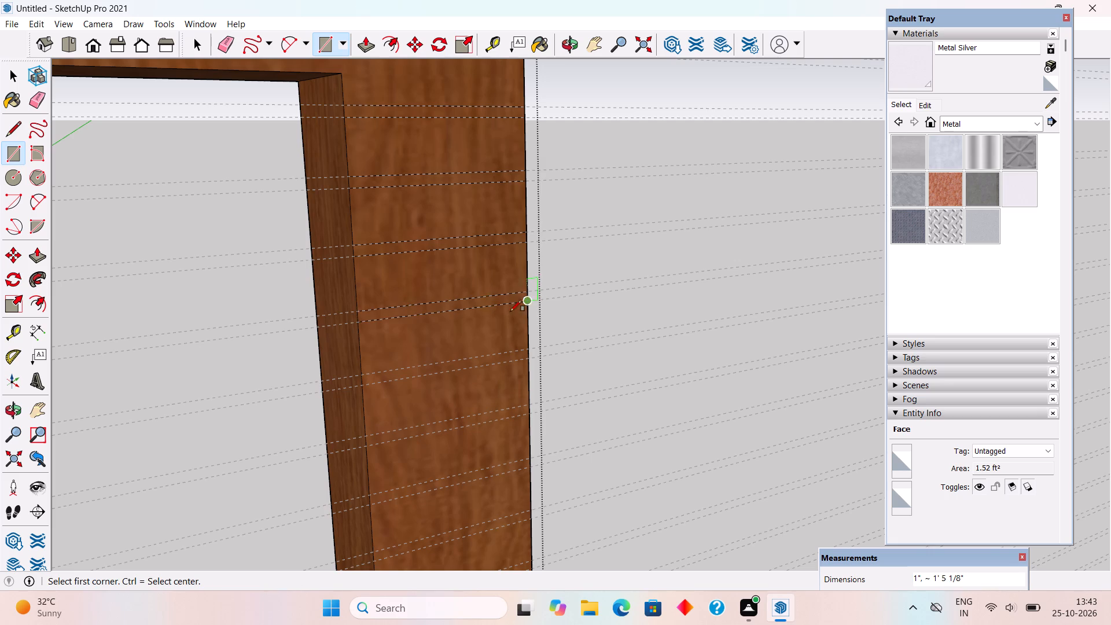
pyautogui.click(362, 376)
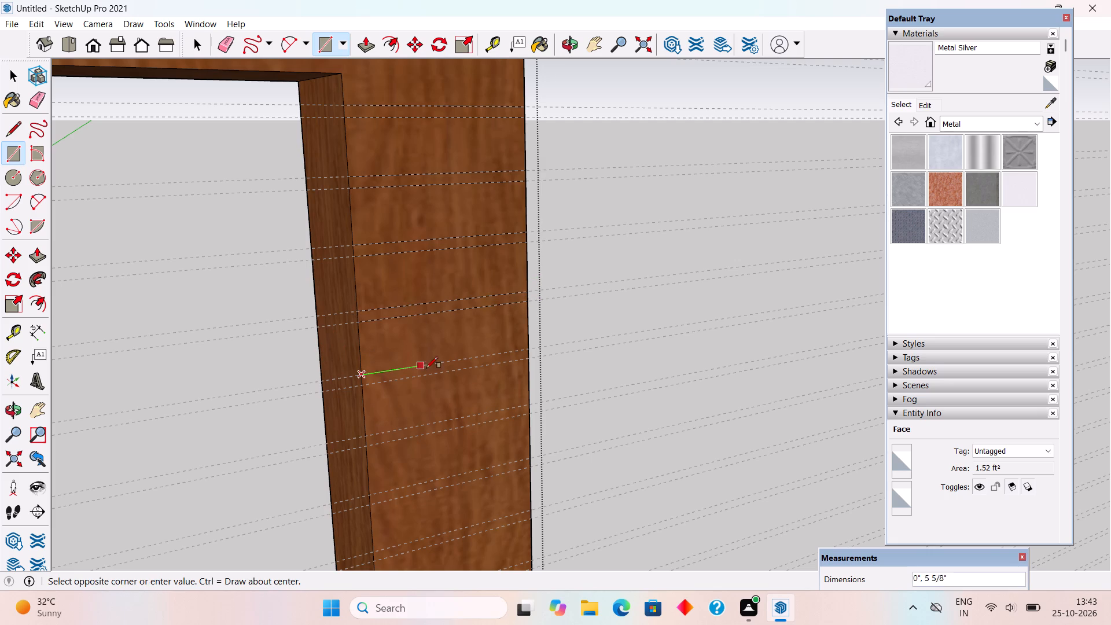
pyautogui.click(528, 361)
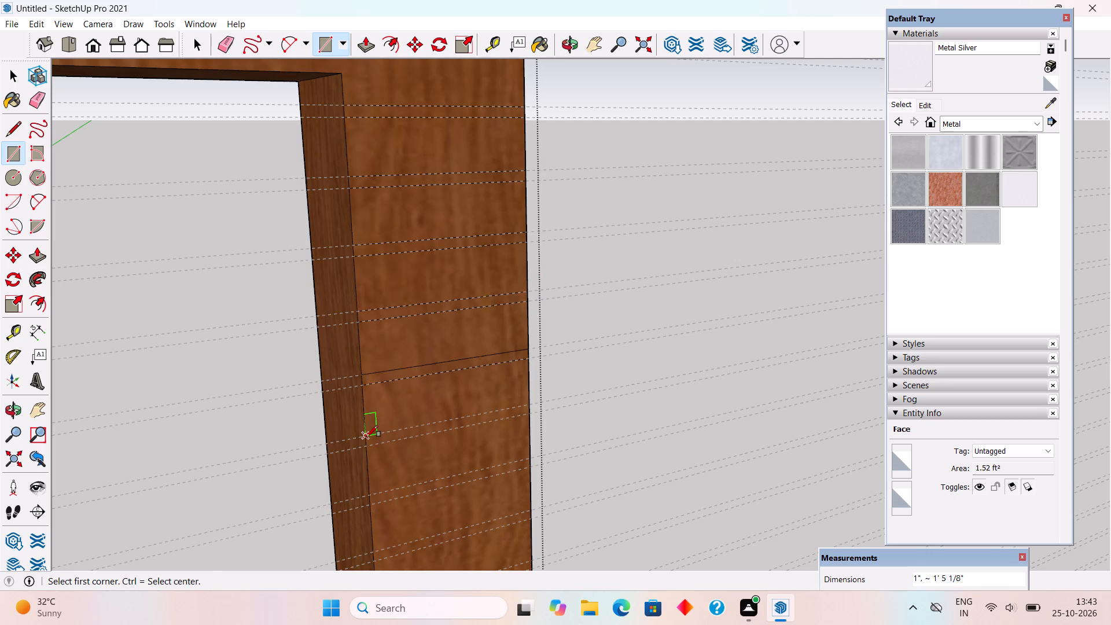
pyautogui.click(366, 437)
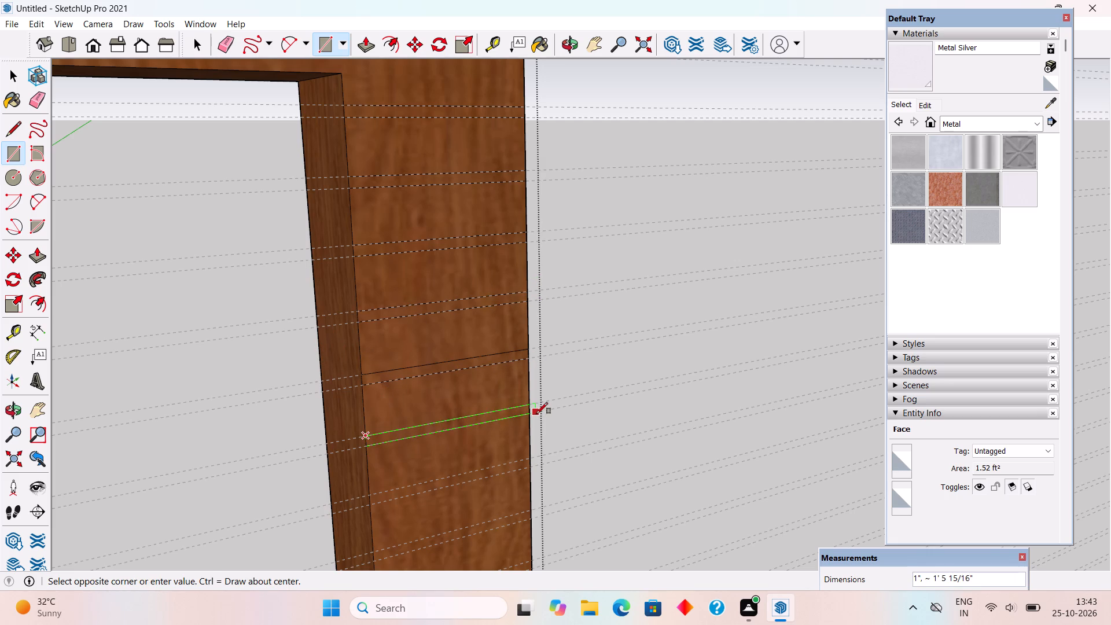
pyautogui.click(529, 416)
# Continue down the narrow post with four 1" by about 1' 5 1/8" rectangles between the following guide pairs.
pyautogui.scroll(-5, 495, 266)
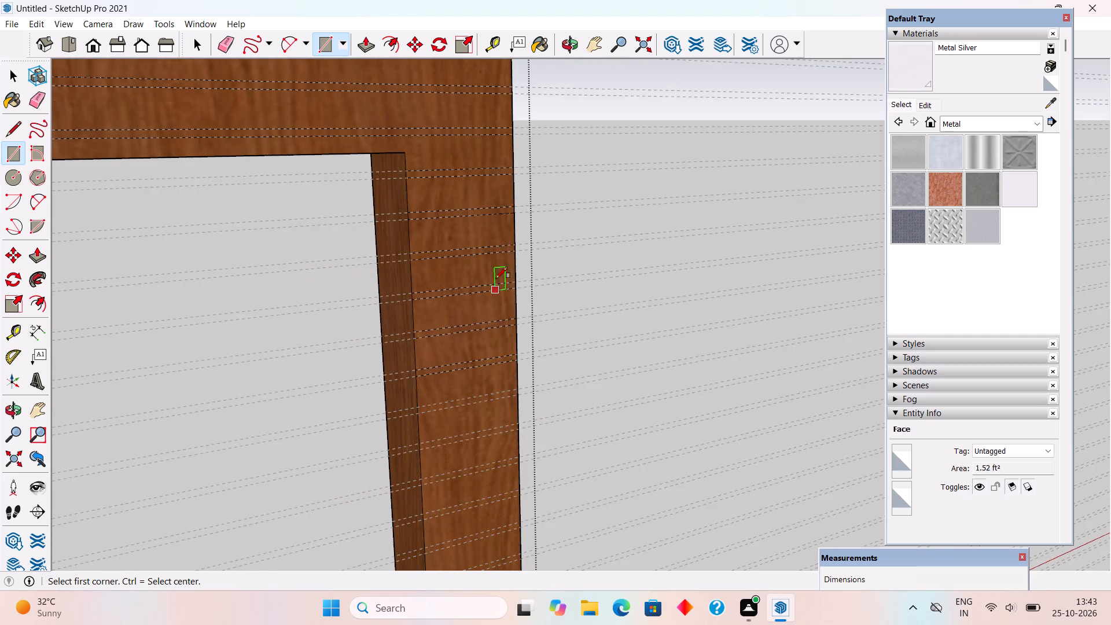
pyautogui.scroll(-5, 498, 262)
pyautogui.scroll(7, 492, 464)
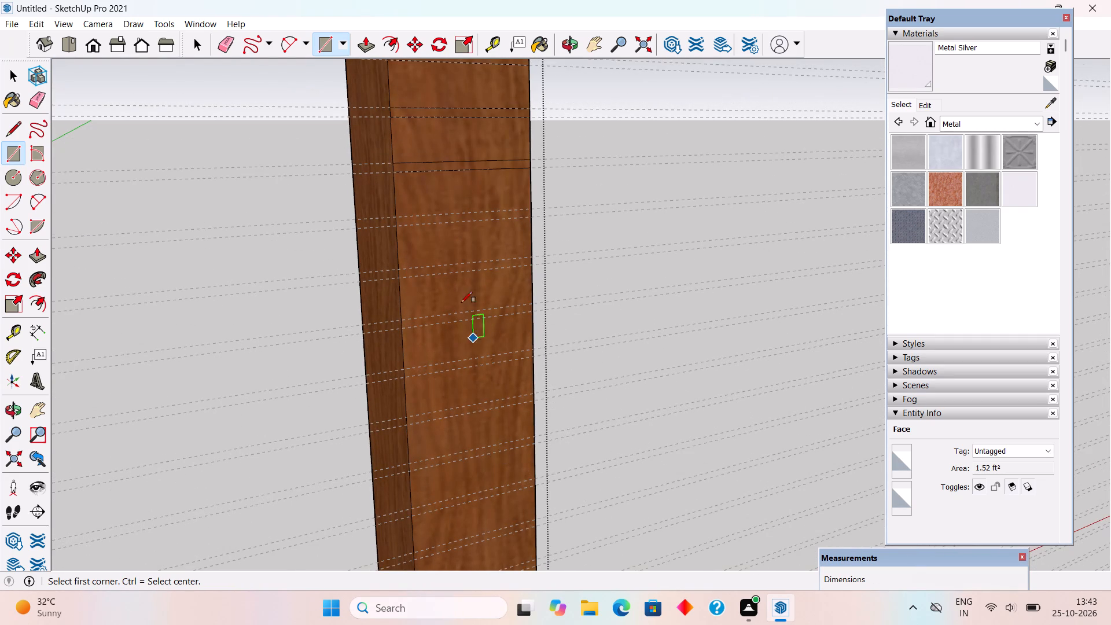
pyautogui.click(395, 215)
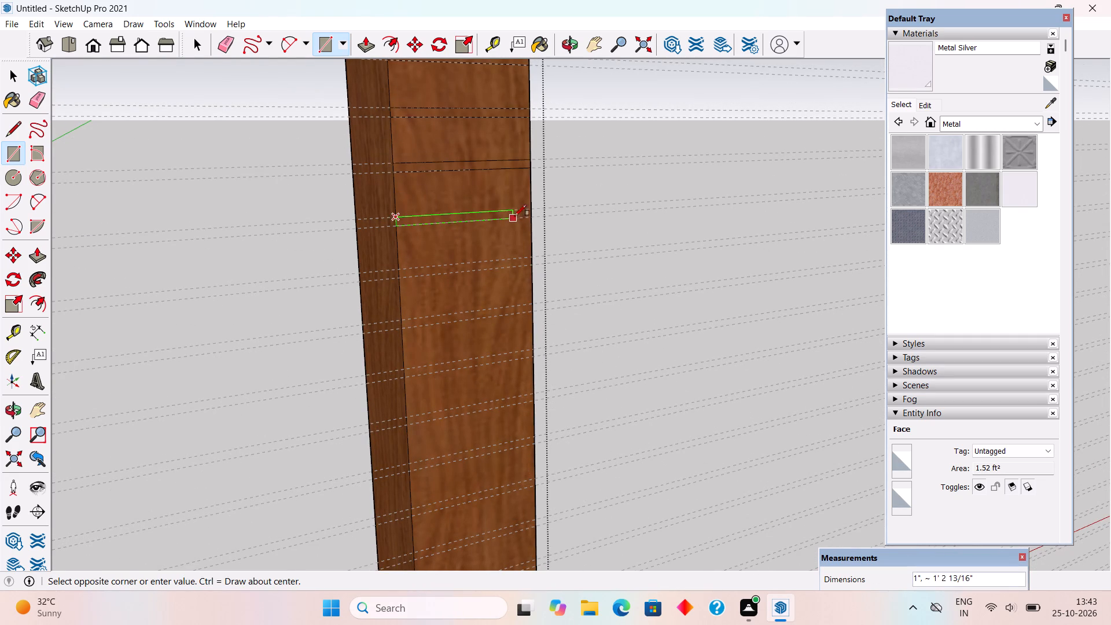
pyautogui.click(531, 216)
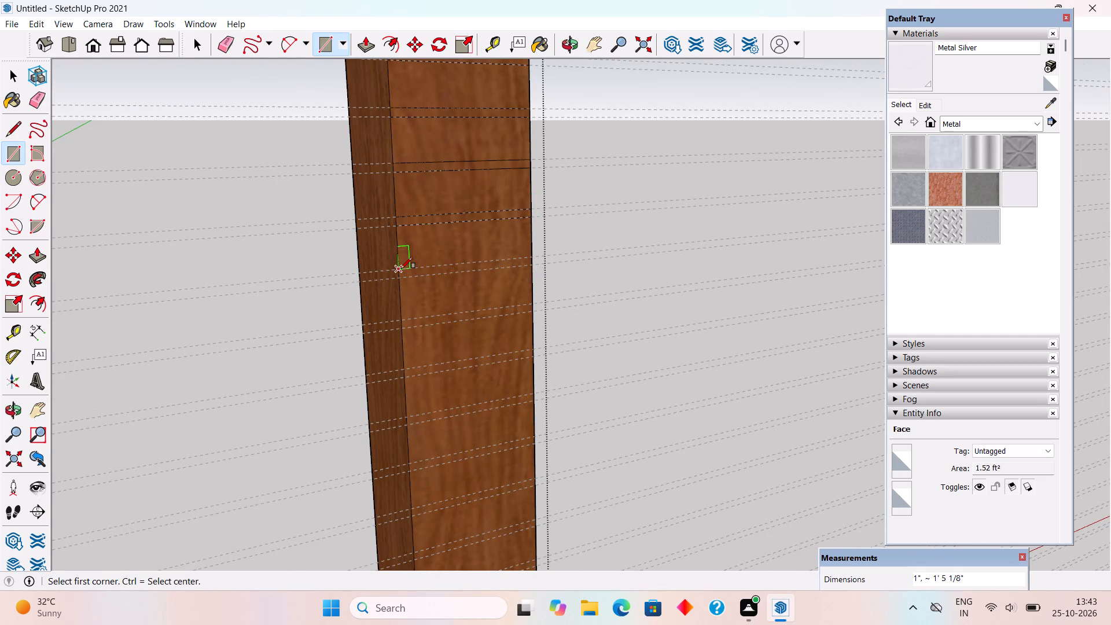
pyautogui.click(401, 269)
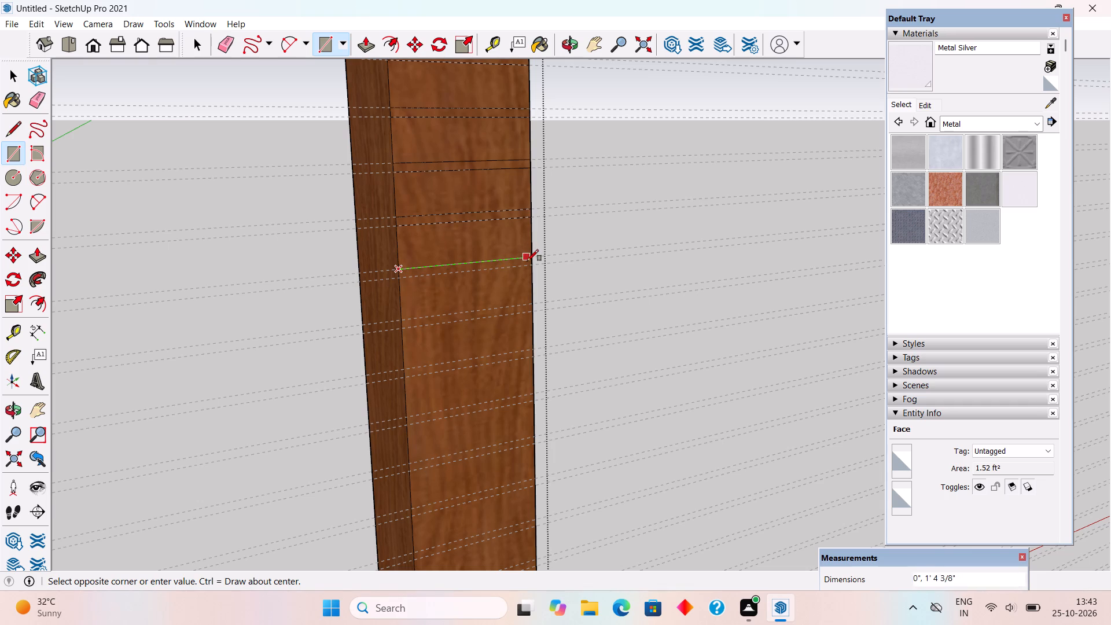
pyautogui.click(529, 263)
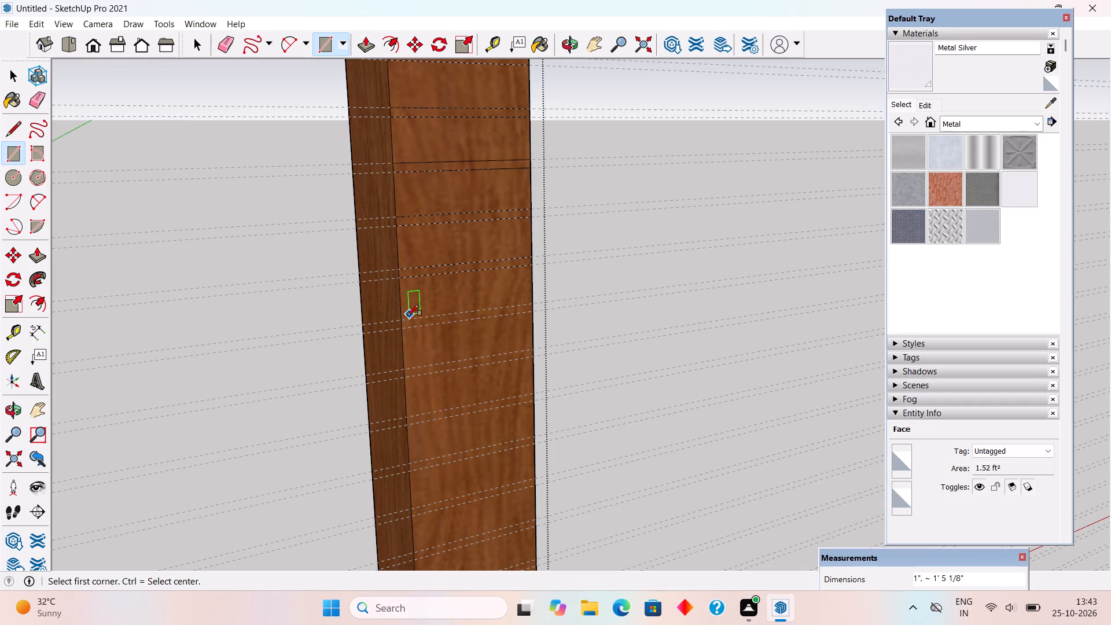
pyautogui.click(403, 318)
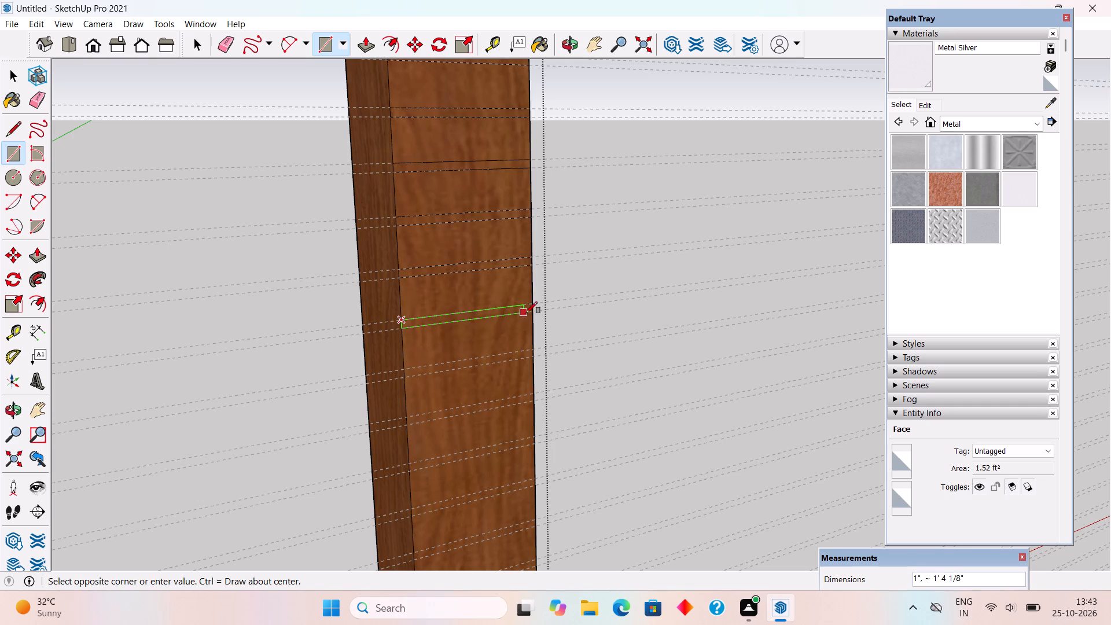
pyautogui.click(536, 310)
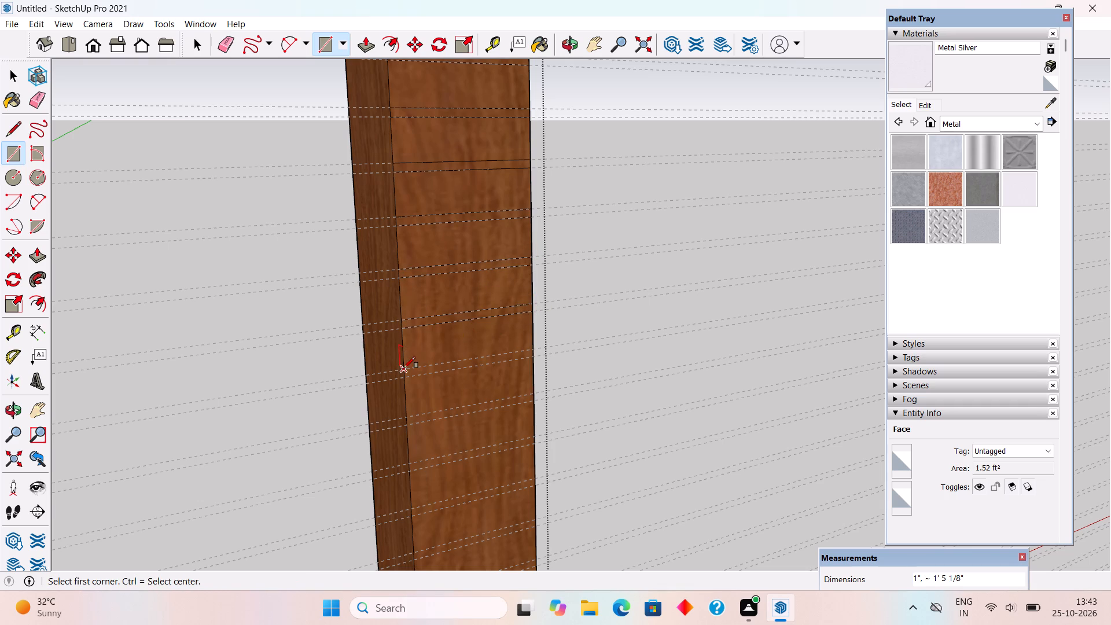
pyautogui.click(404, 368)
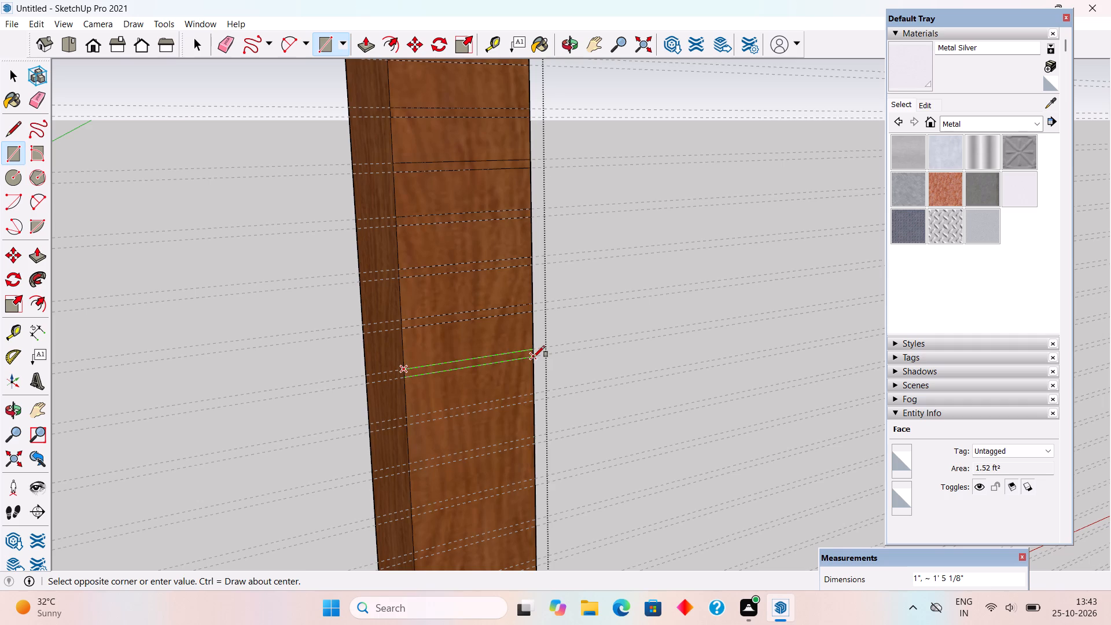
pyautogui.click(534, 357)
# Draw four further rectangles, about 1" by 1' 5 1/8", across the narrow post's lower half between consecutive guide pairs.
pyautogui.scroll(-7, 483, 280)
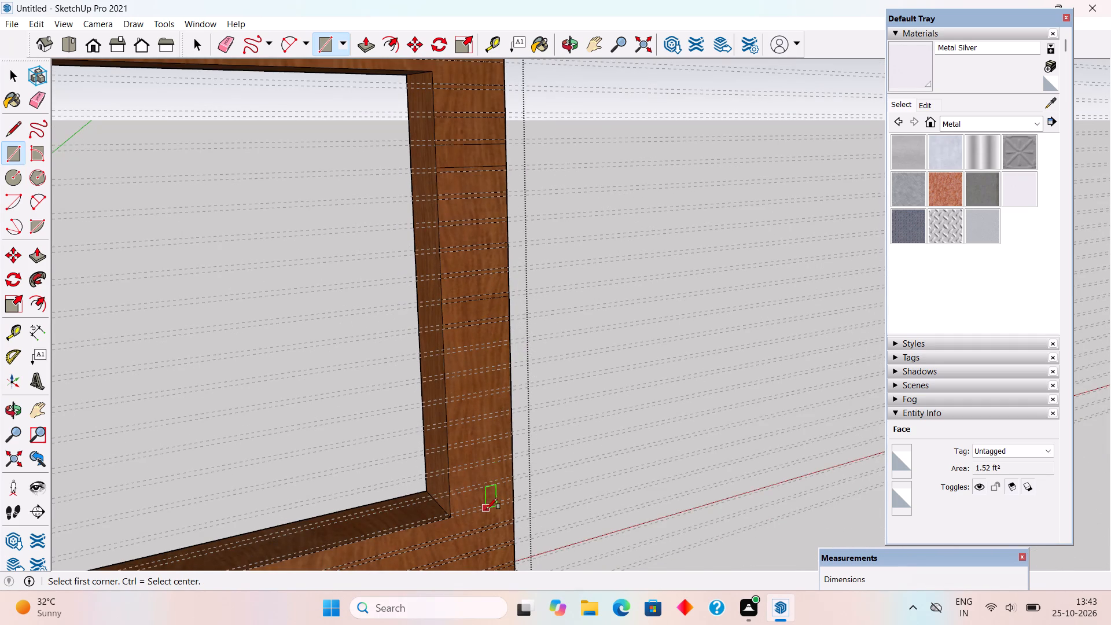
pyautogui.scroll(4, 486, 509)
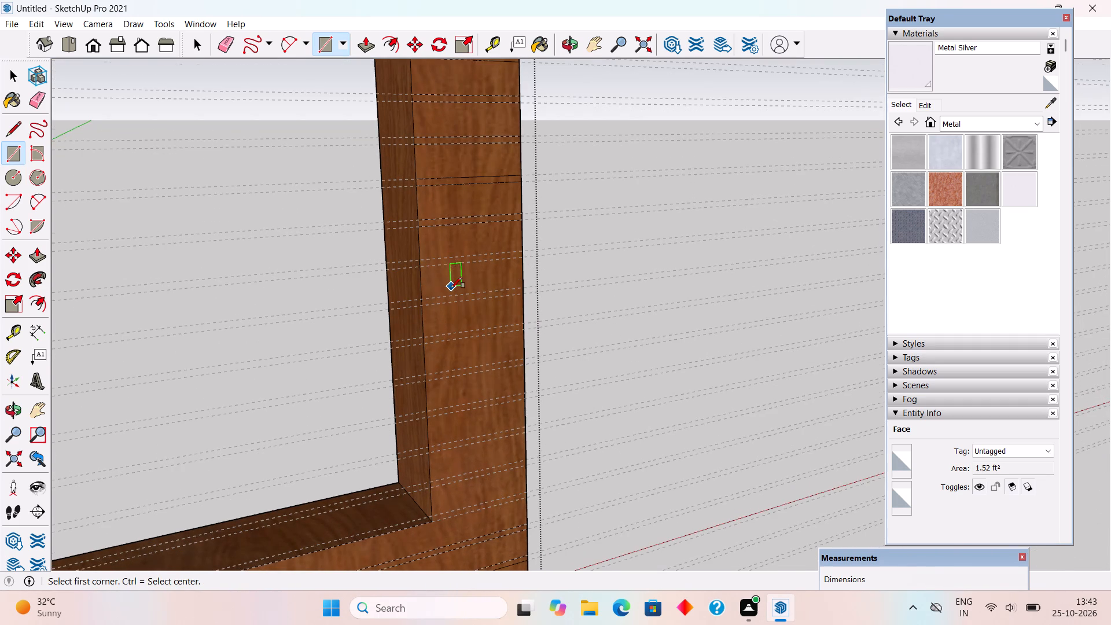
pyautogui.scroll(5, 451, 288)
pyautogui.click(400, 241)
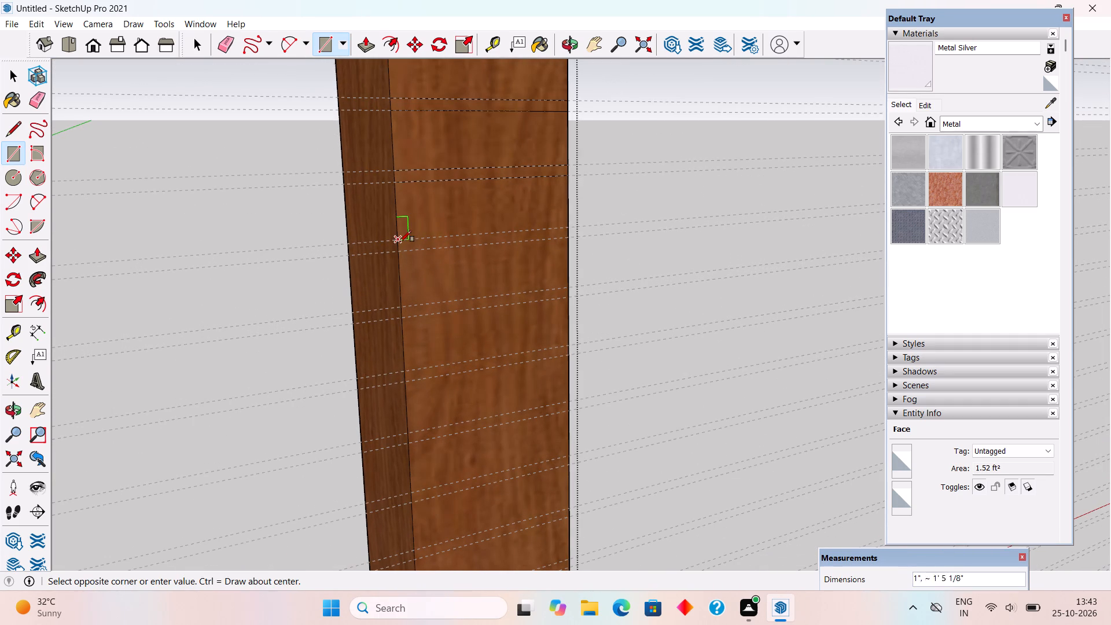
pyautogui.click(570, 239)
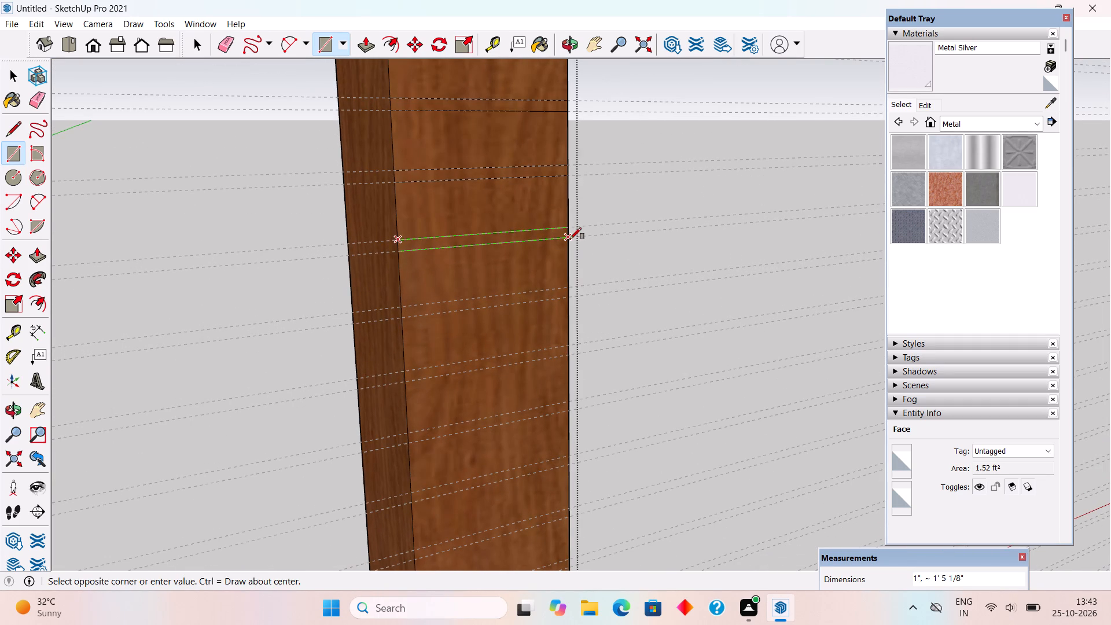
pyautogui.click(398, 306)
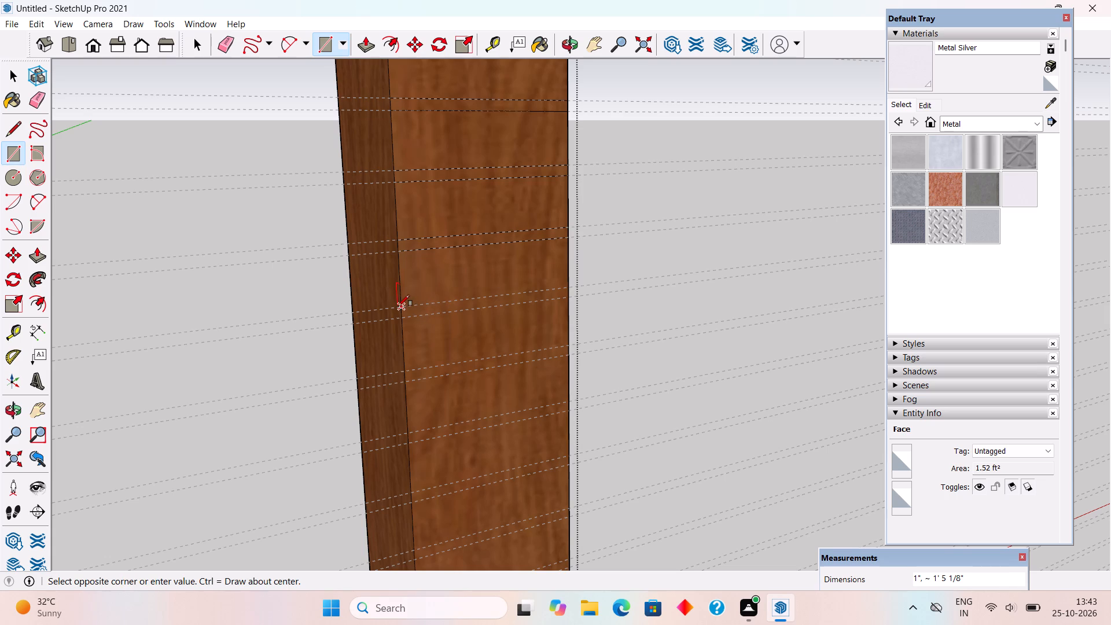
pyautogui.click(568, 300)
pyautogui.click(407, 370)
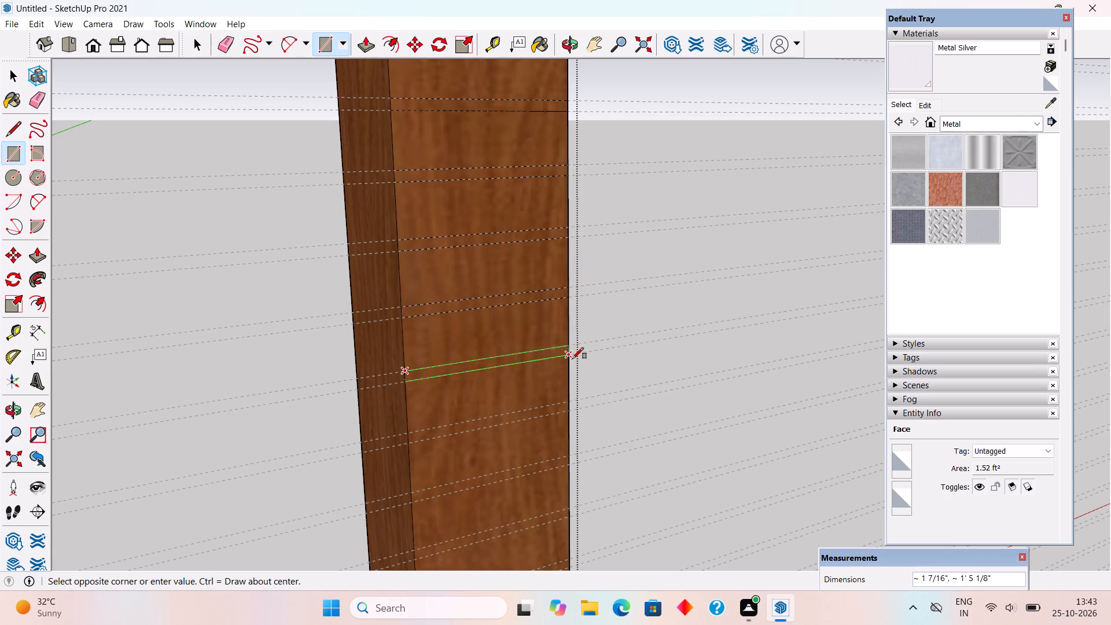
pyautogui.scroll(4, 574, 356)
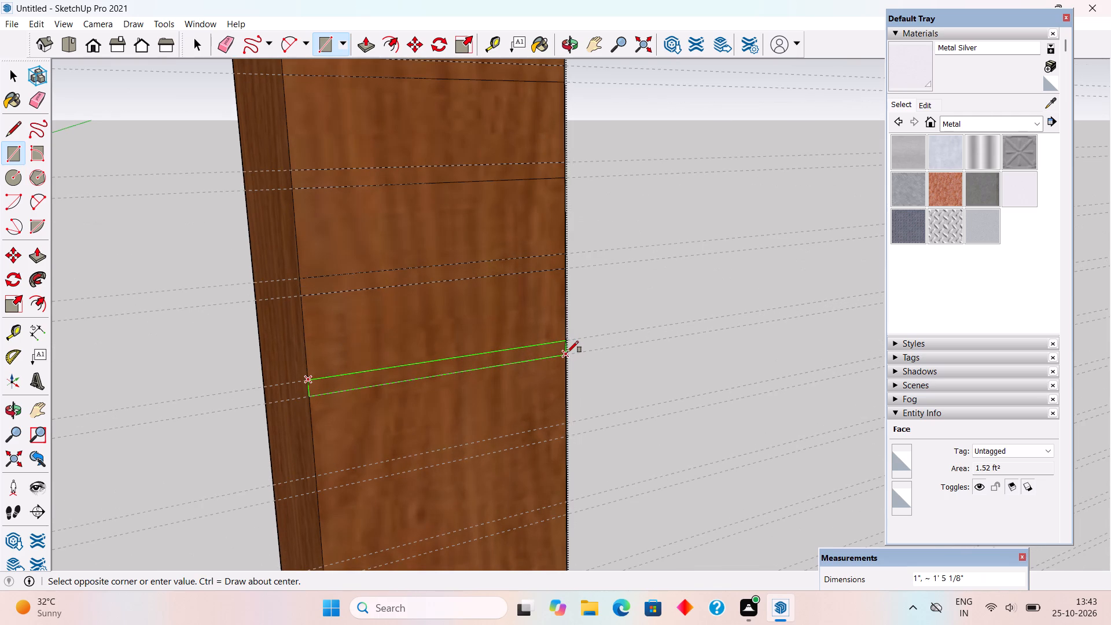
pyautogui.click(567, 352)
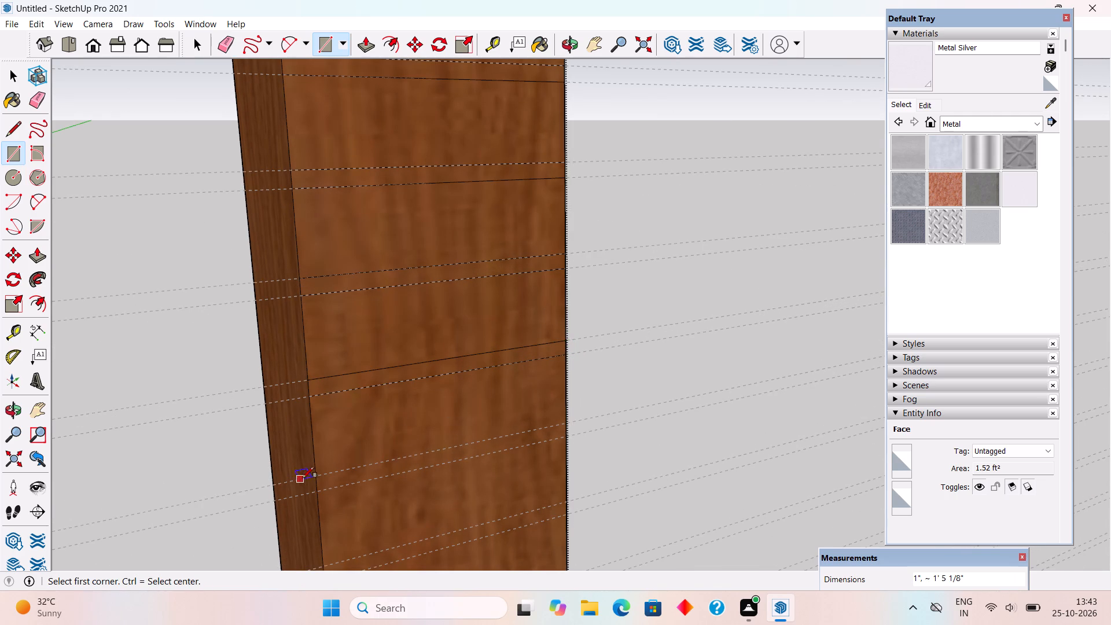
pyautogui.click(314, 479)
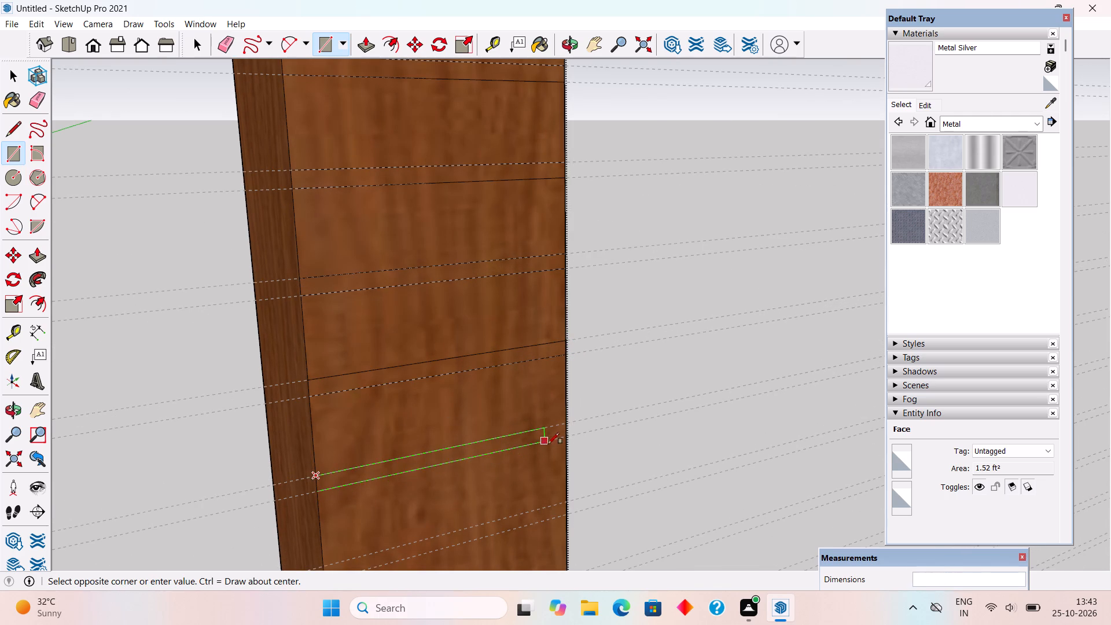
pyautogui.click(568, 440)
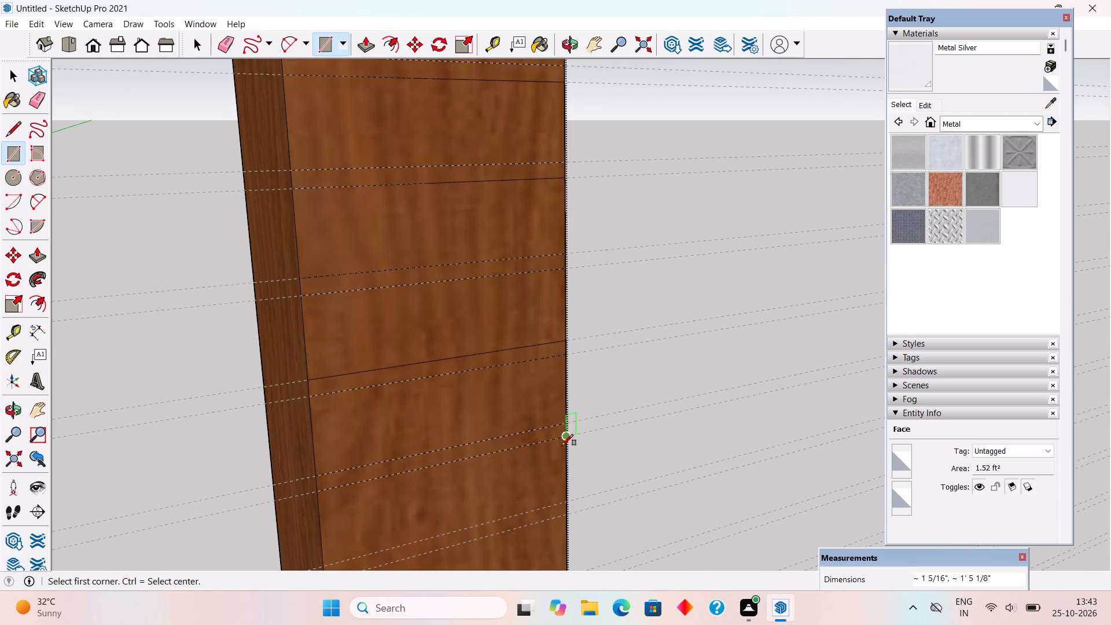
# Draw a 1" by about 1' 5 1/8" rectangle across the narrow post, three guide pairs above the opening's lower corner.
pyautogui.scroll(-14, 427, 357)
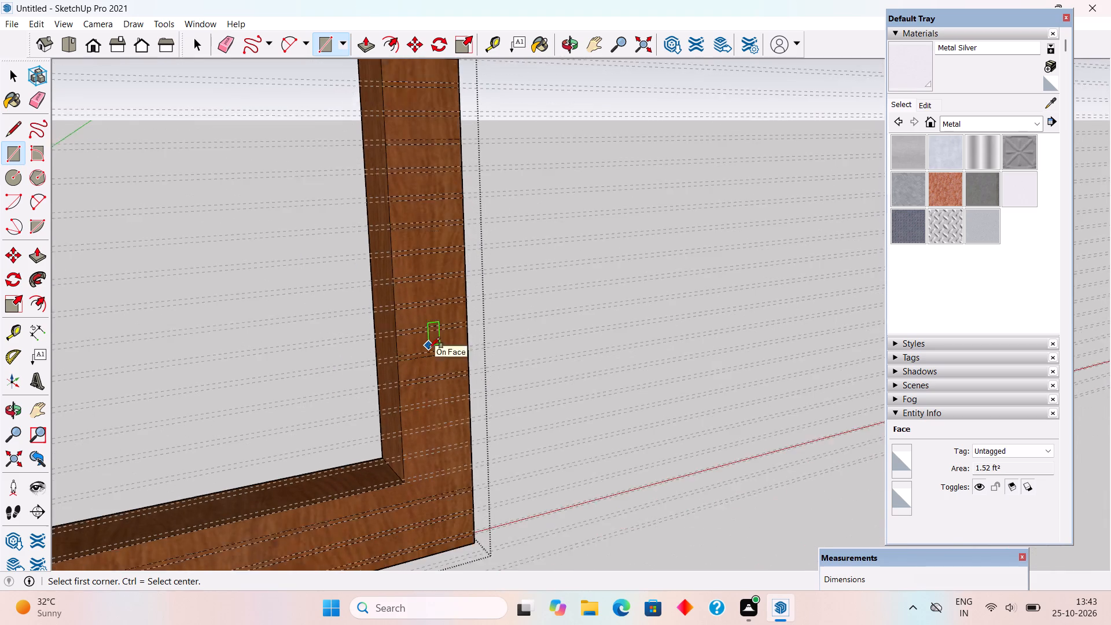
pyautogui.scroll(-1, 429, 348)
pyautogui.scroll(11, 448, 471)
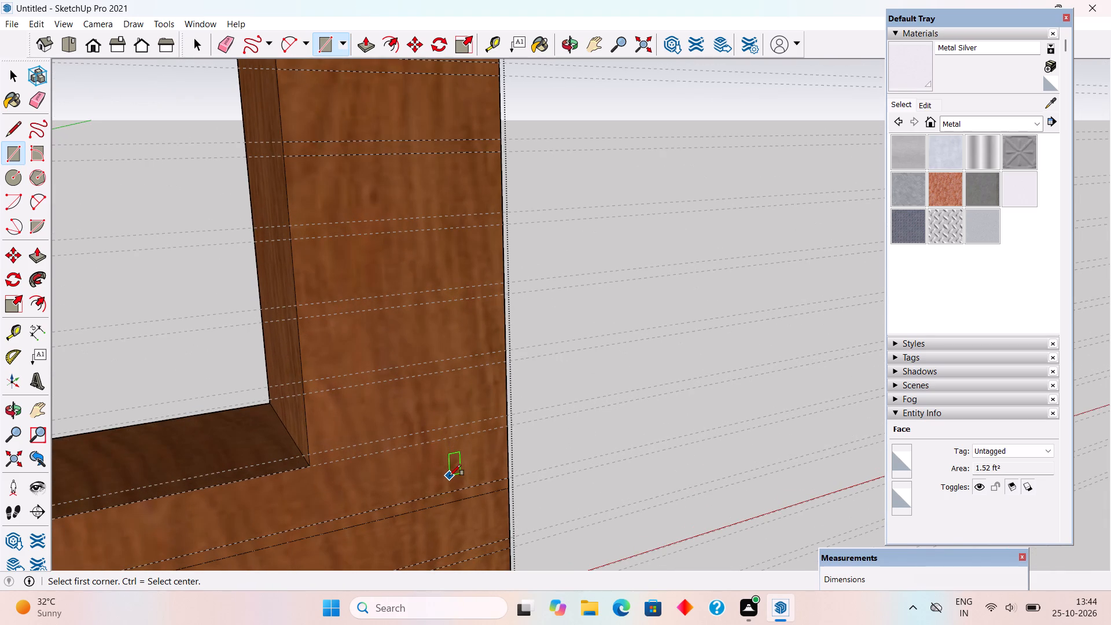
pyautogui.click(287, 227)
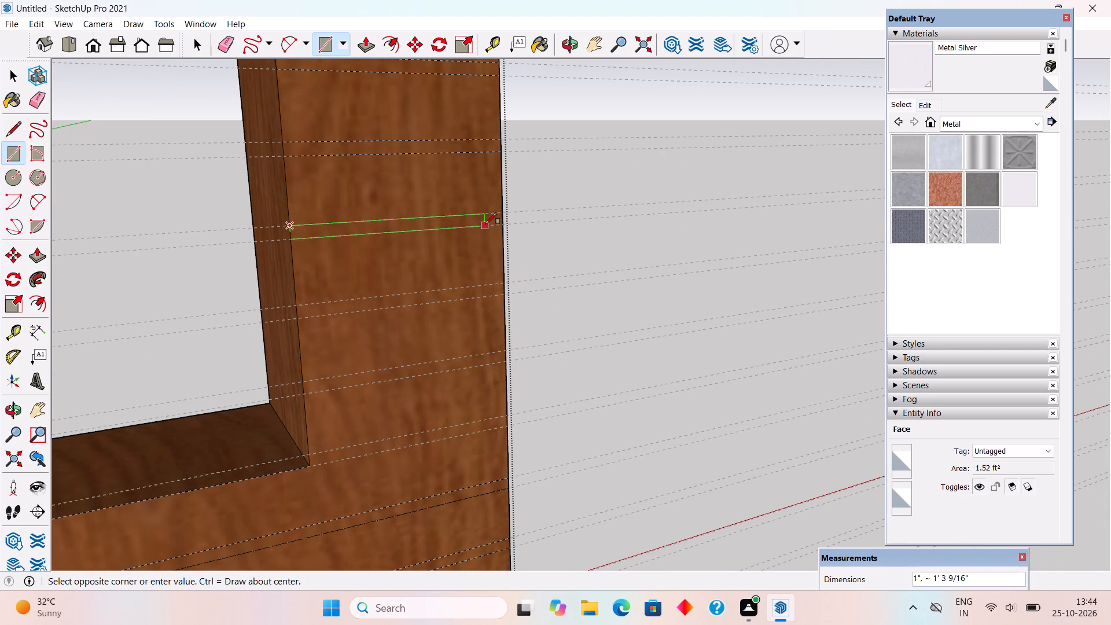
pyautogui.click(501, 225)
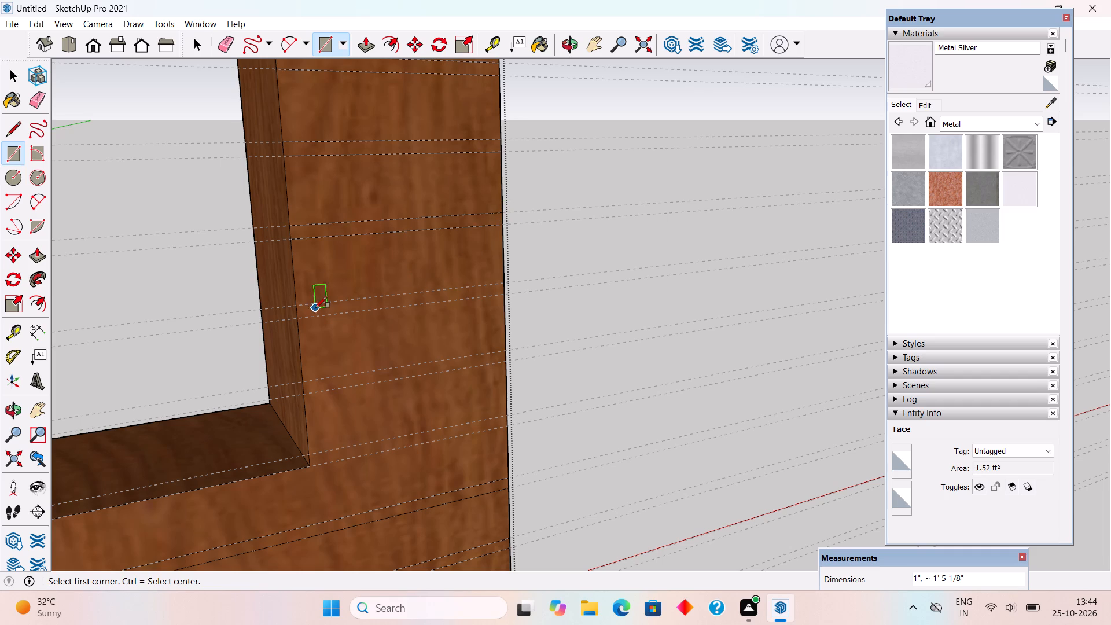
# Draw three 1" rectangles, about 1' 5 1/8", 1' 5 5/8" and 1' 5 1/8" long, across the narrow post down to the opening's lower corner.
pyautogui.click(300, 308)
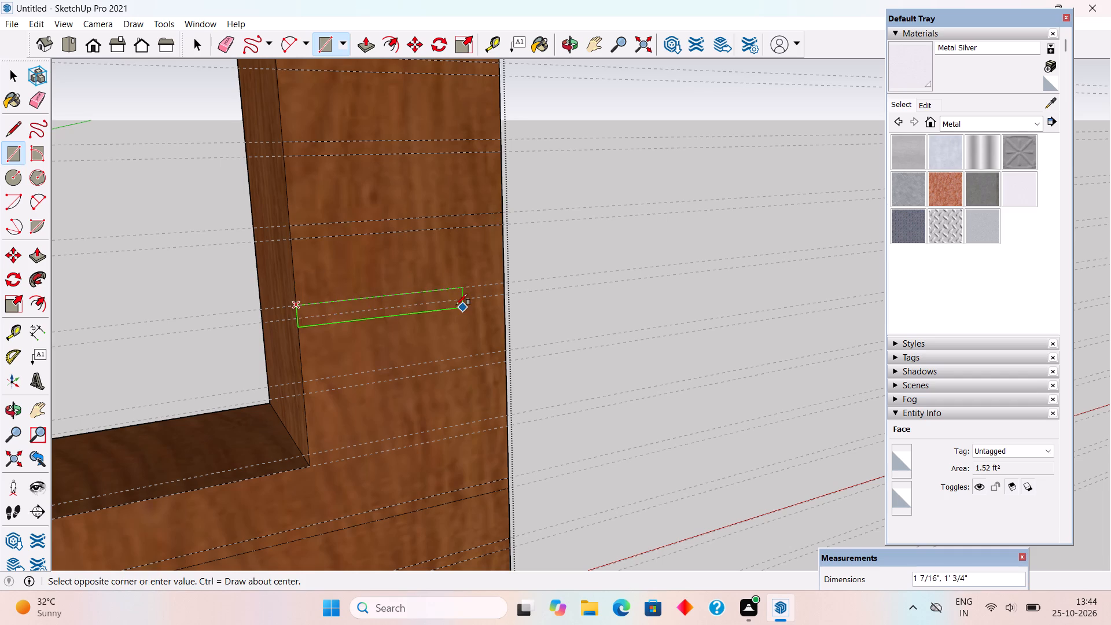
pyautogui.click(506, 293)
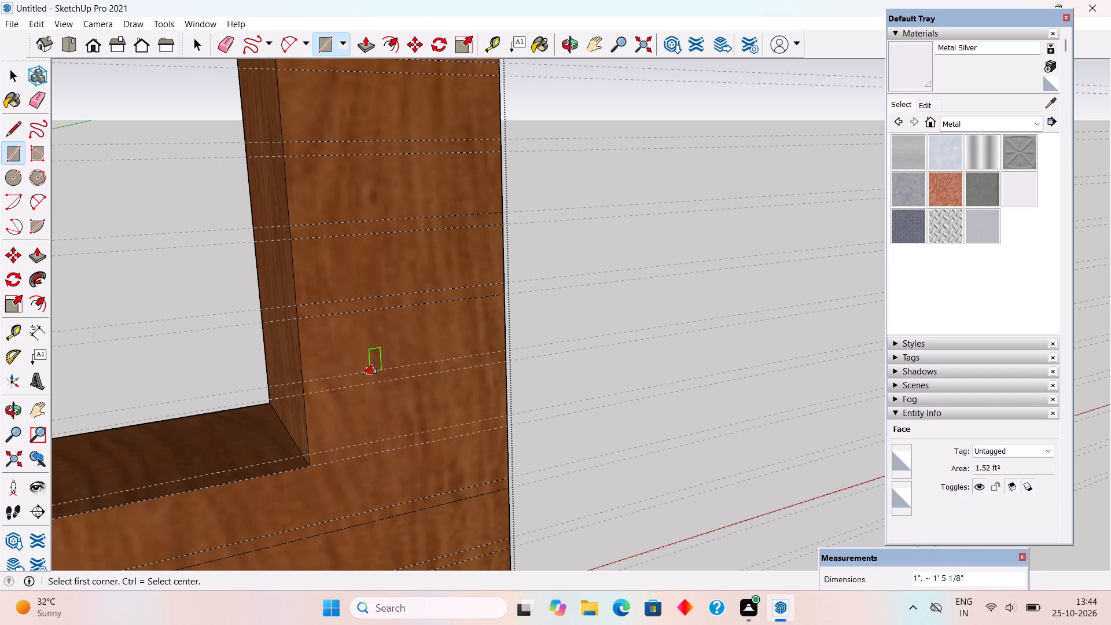
pyautogui.click(303, 380)
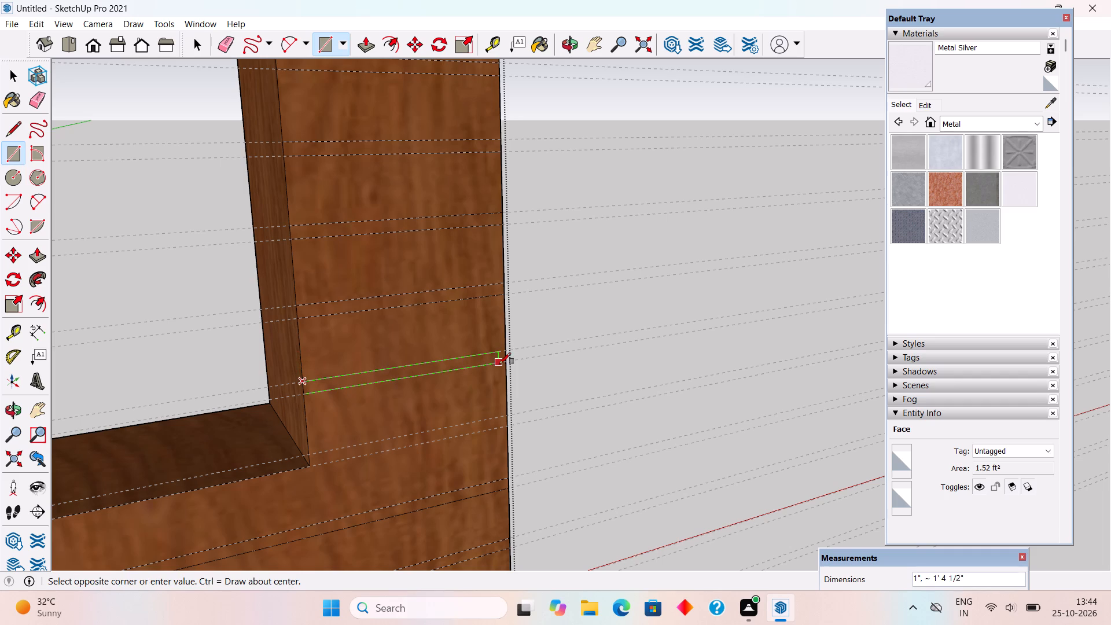
pyautogui.click(510, 360)
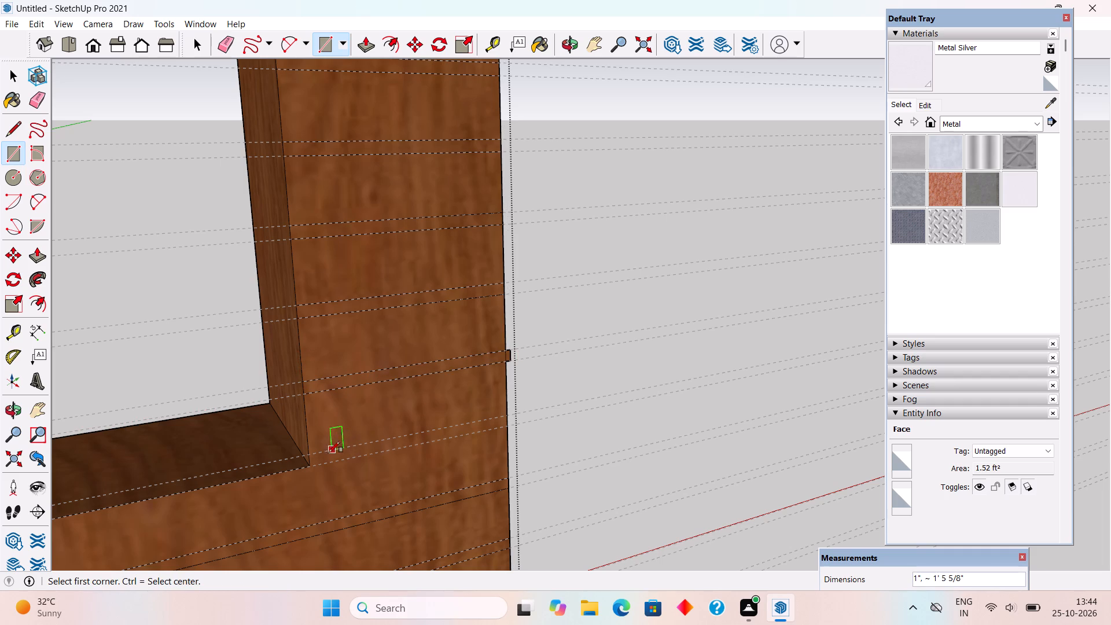
pyautogui.click(311, 453)
pyautogui.scroll(5, 507, 424)
pyautogui.click(506, 428)
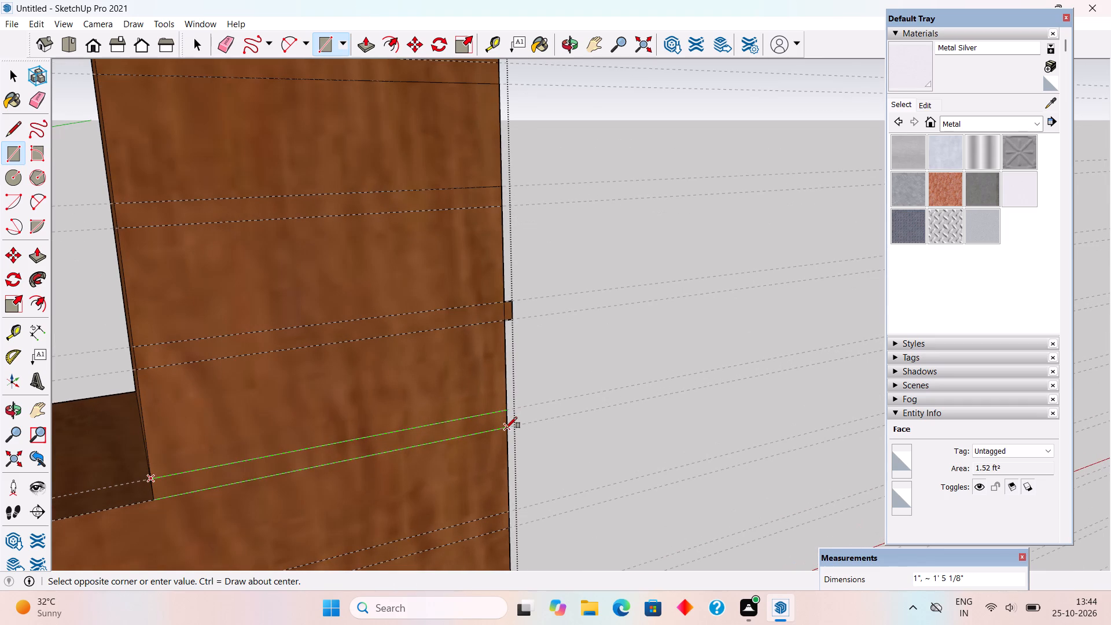
pyautogui.scroll(-6, 508, 425)
pyautogui.press('space')
# Push/Pull the topmost full-width strip on the frame's front face outward by 0.5".
pyautogui.scroll(-6, 509, 424)
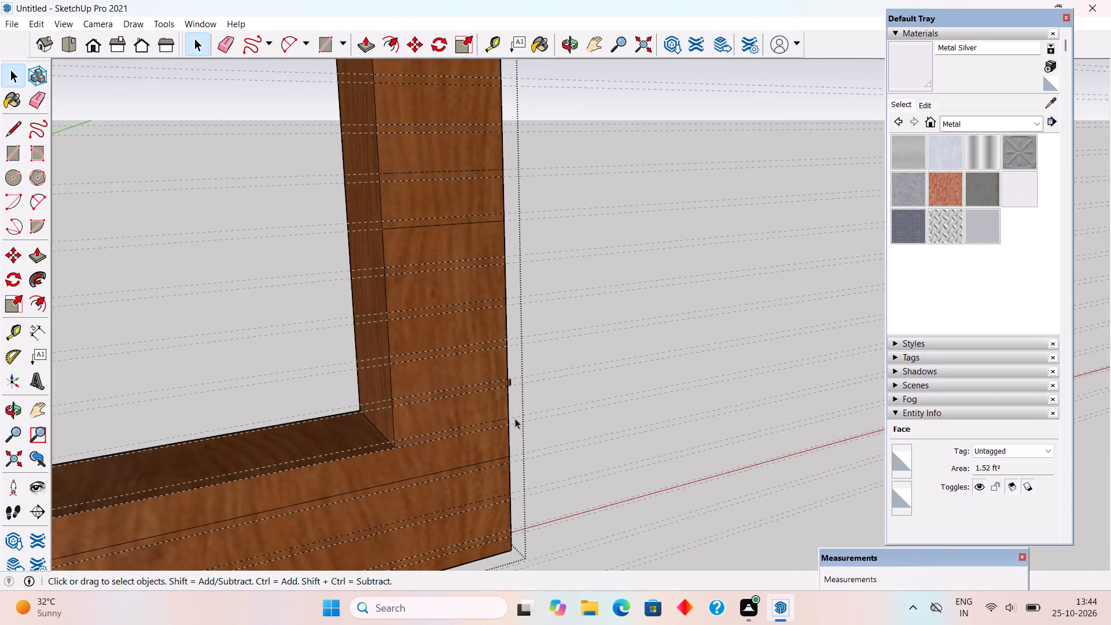
pyautogui.scroll(-17, 514, 407)
pyautogui.scroll(-5, 512, 398)
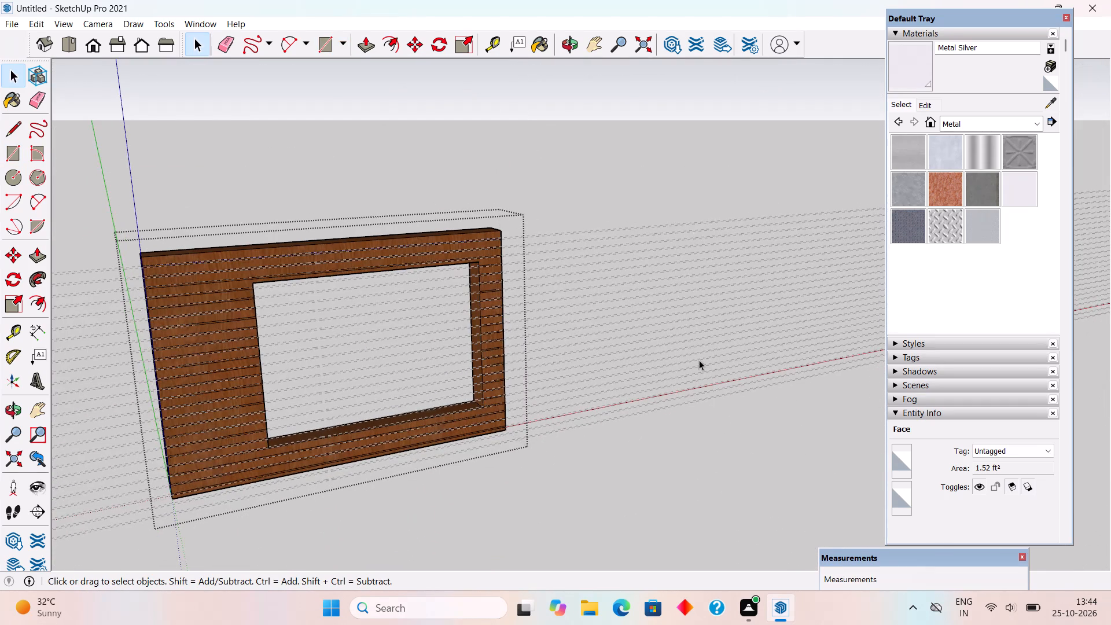
pyautogui.moveTo(257, 334); pyautogui.dragTo(544, 343, button='middle')
pyautogui.scroll(8, 340, 350)
pyautogui.moveTo(286, 351); pyautogui.dragTo(286, 341, button='middle')
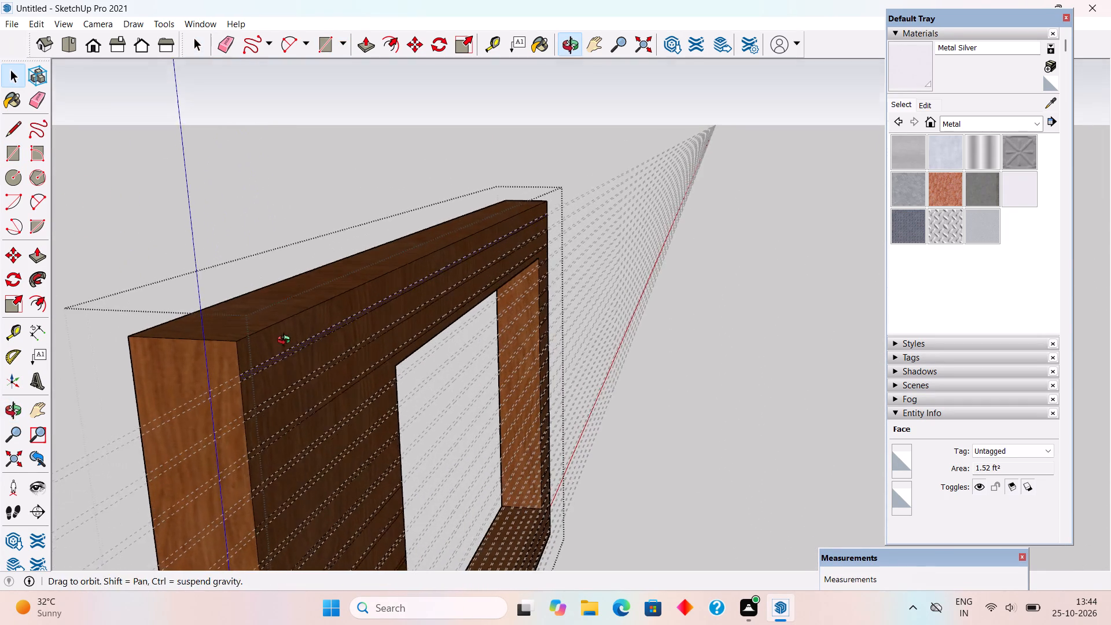
pyautogui.moveTo(286, 341); pyautogui.dragTo(288, 304, button='middle')
pyautogui.scroll(13, 252, 387)
pyautogui.press('p')
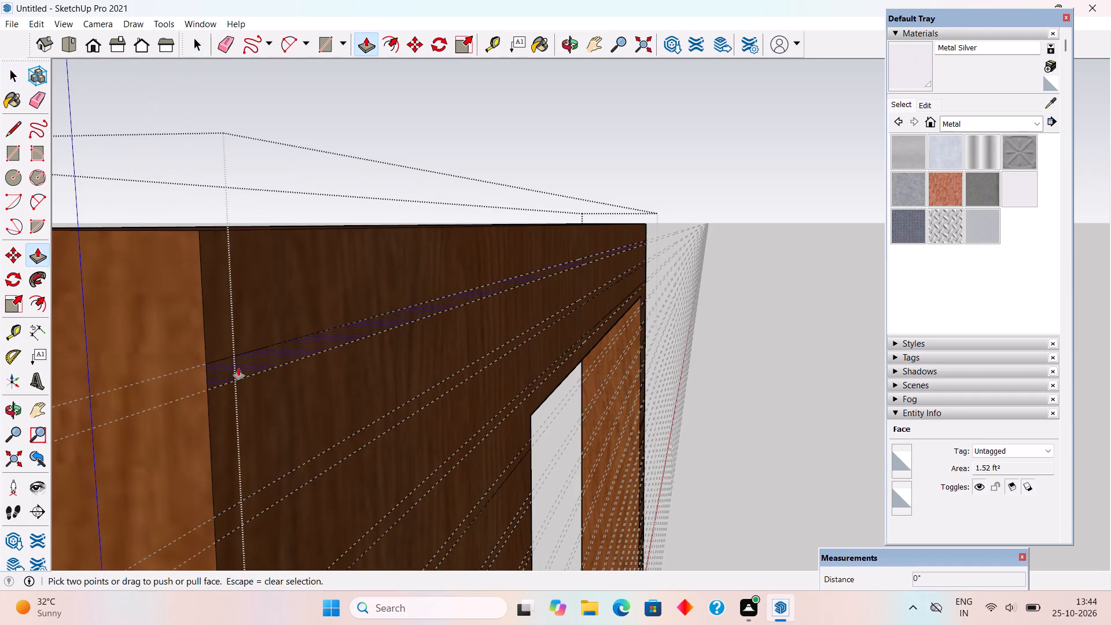
pyautogui.click(238, 368)
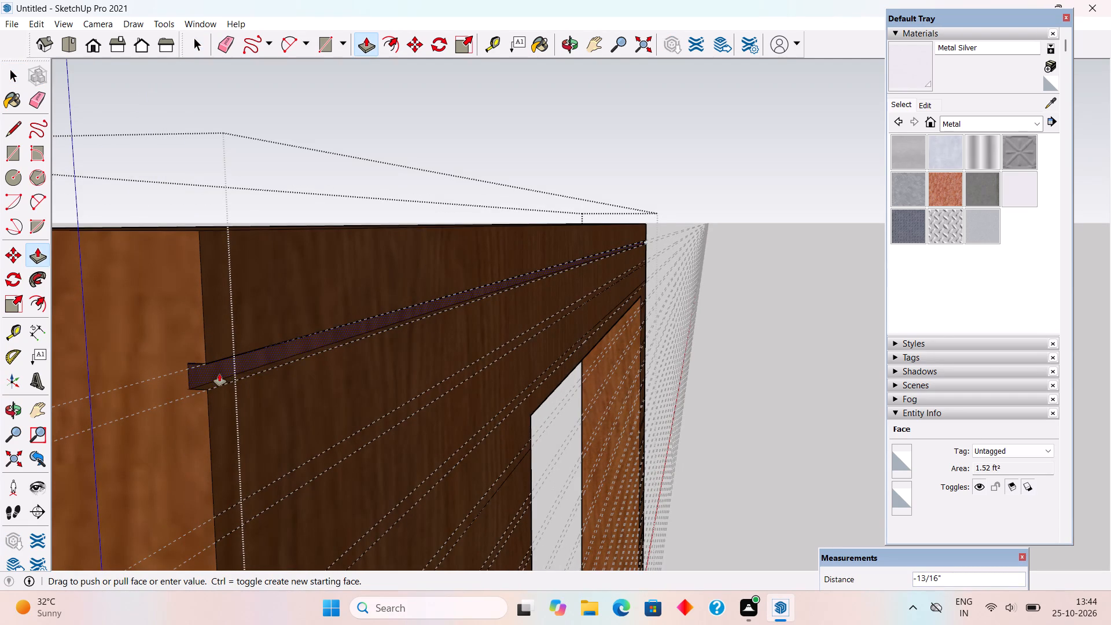
pyautogui.write('.5"')
pyautogui.press('Return')
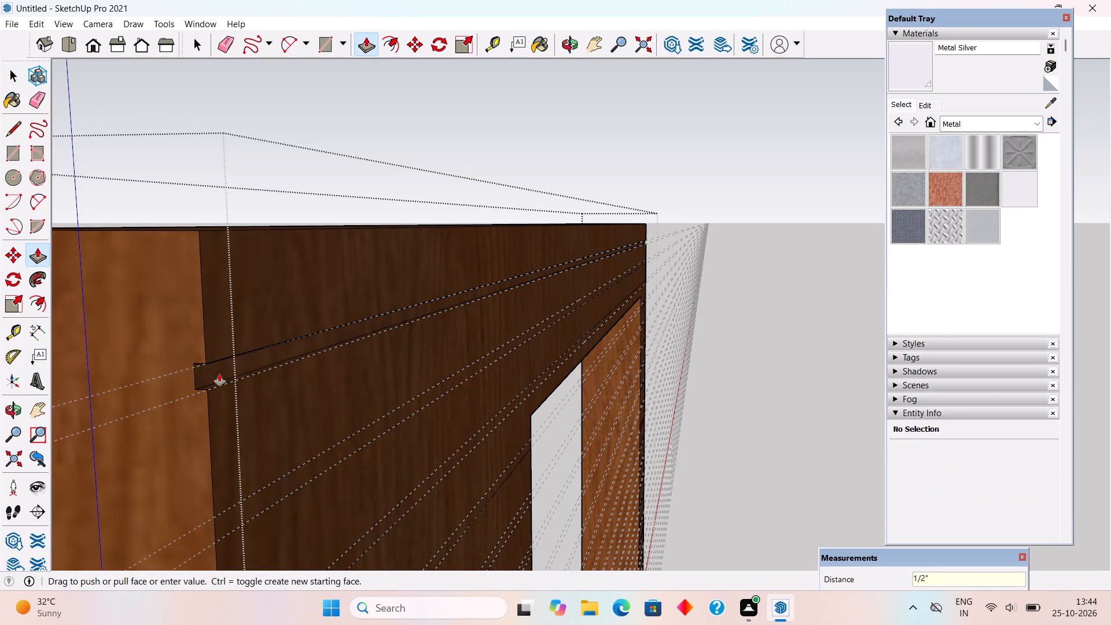
# Repeat the 0.5" pull on the next five strips down, from the second full-width strip to the wide post's upper strips.
pyautogui.doubleClick(222, 521)
pyautogui.scroll(-3, 173, 337)
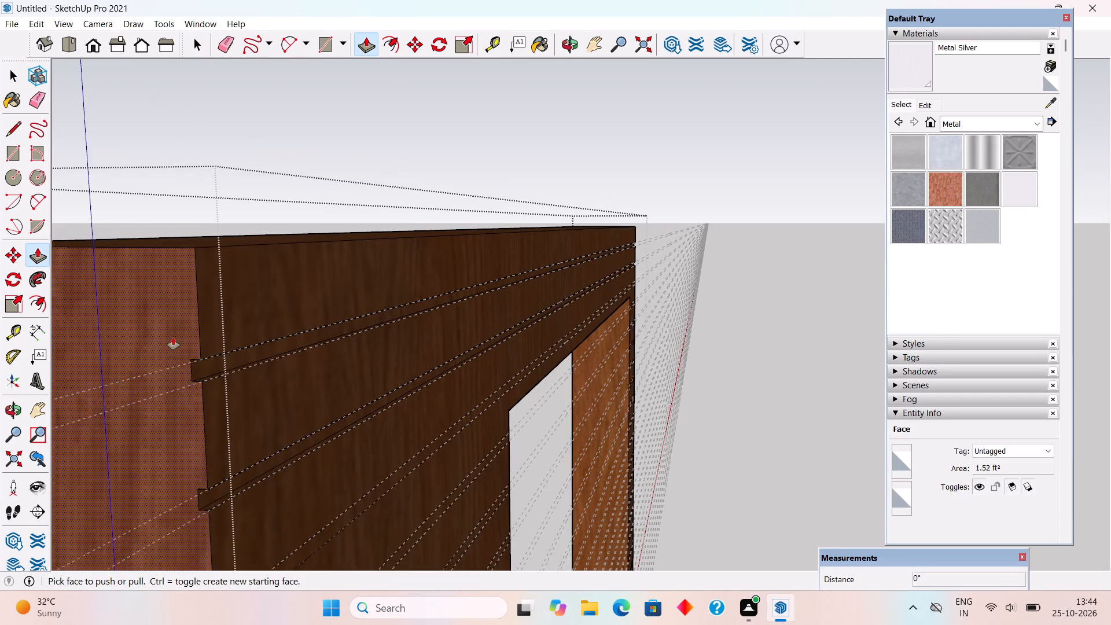
pyautogui.scroll(-11, 173, 337)
pyautogui.scroll(-5, 229, 267)
pyautogui.scroll(4, 214, 423)
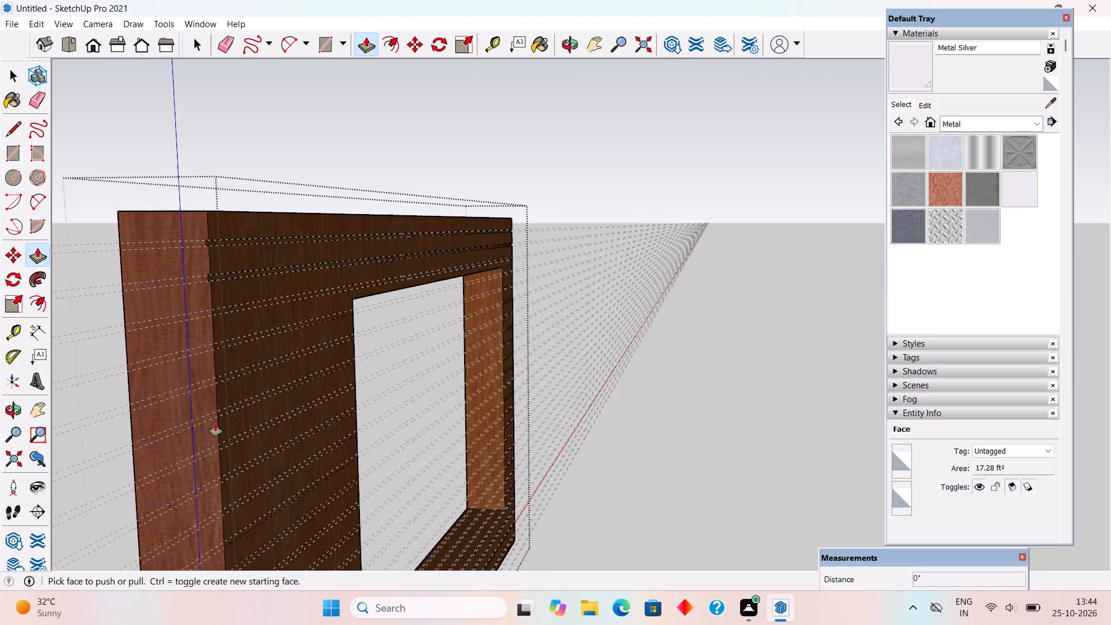
pyautogui.scroll(5, 215, 424)
pyautogui.scroll(3, 230, 246)
pyautogui.doubleClick(207, 247)
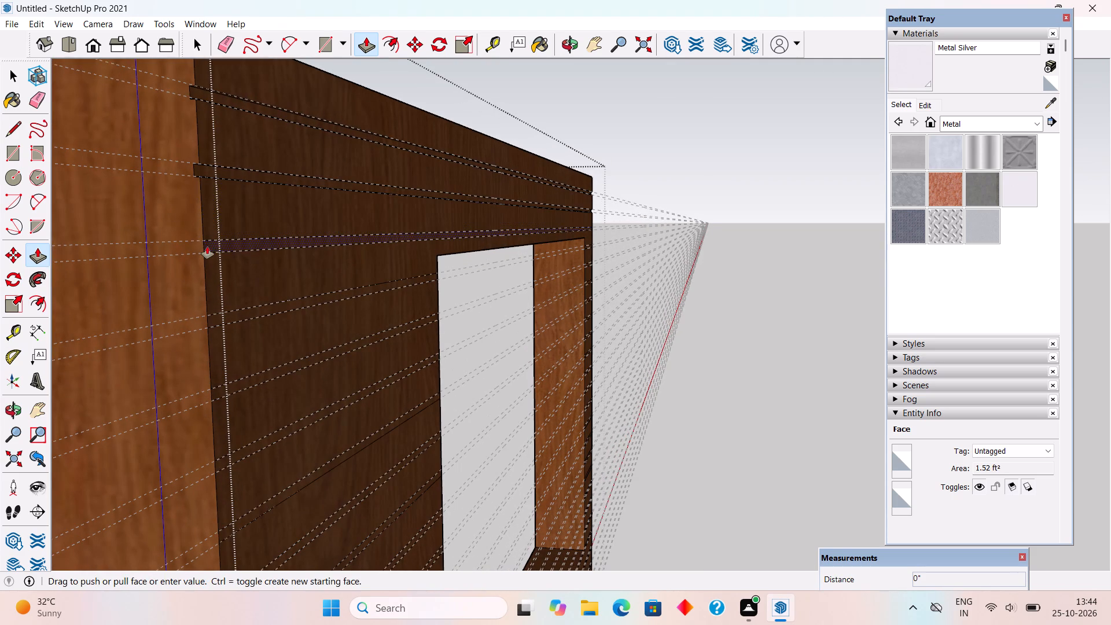
pyautogui.doubleClick(225, 322)
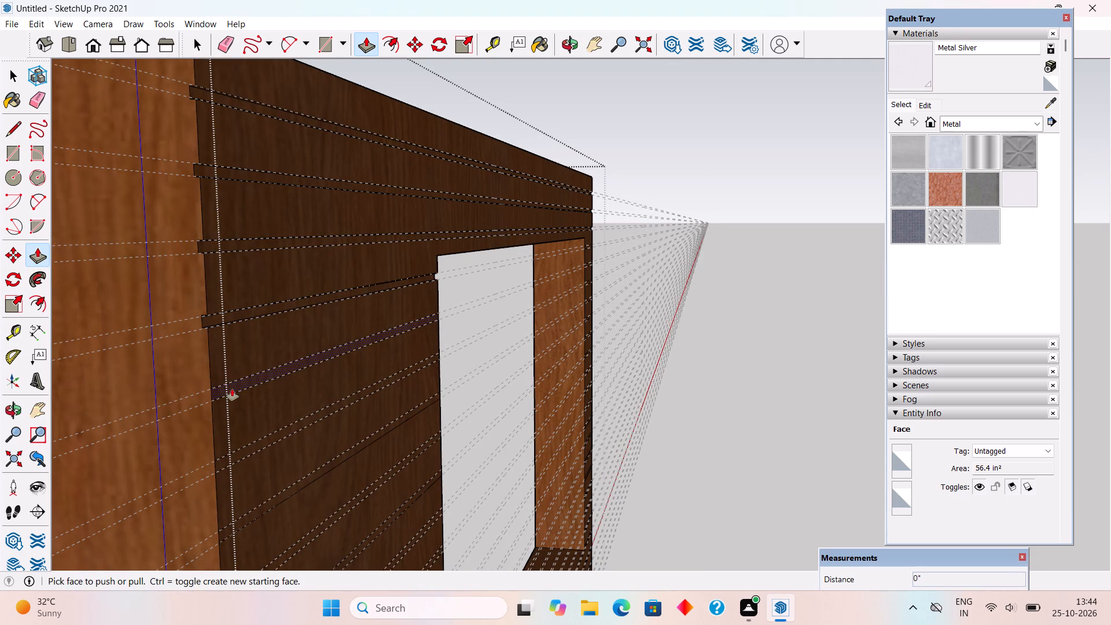
pyautogui.doubleClick(232, 389)
pyautogui.doubleClick(235, 456)
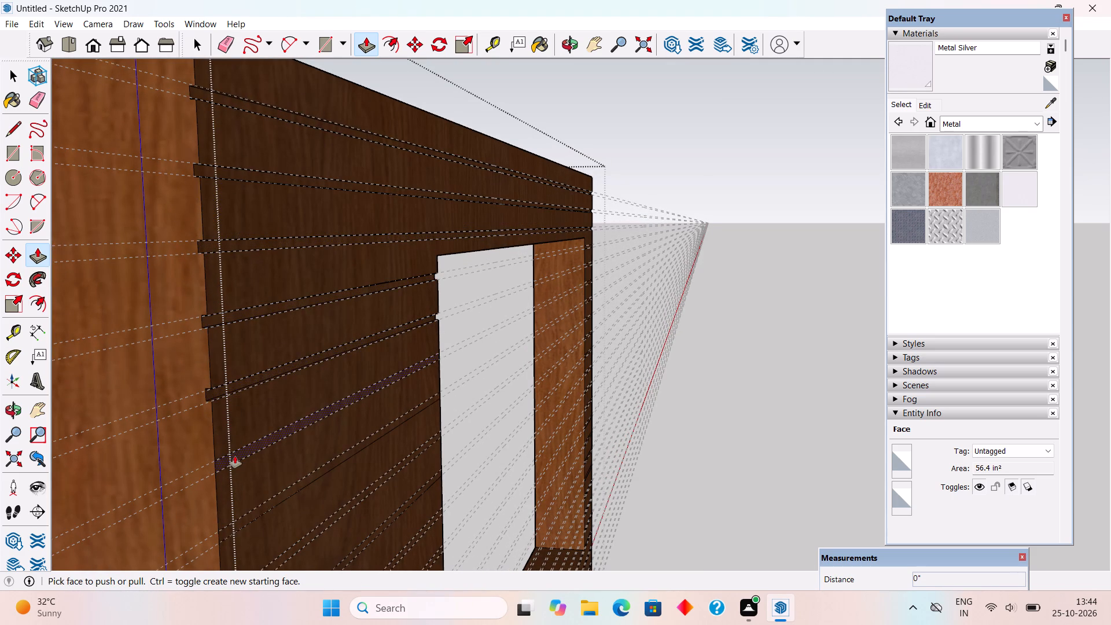
# Pull the following two strips on the wide post beside the opening outward by the same 0.5".
pyautogui.scroll(-5, 205, 330)
pyautogui.scroll(5, 227, 476)
pyautogui.click(216, 452)
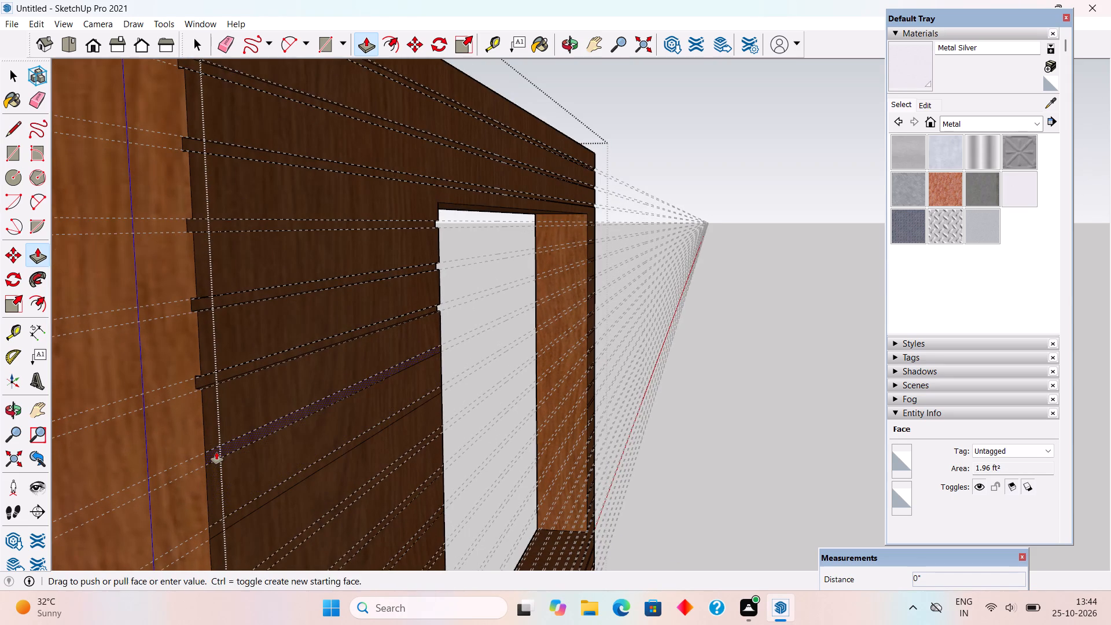
pyautogui.click(216, 452)
pyautogui.doubleClick(244, 514)
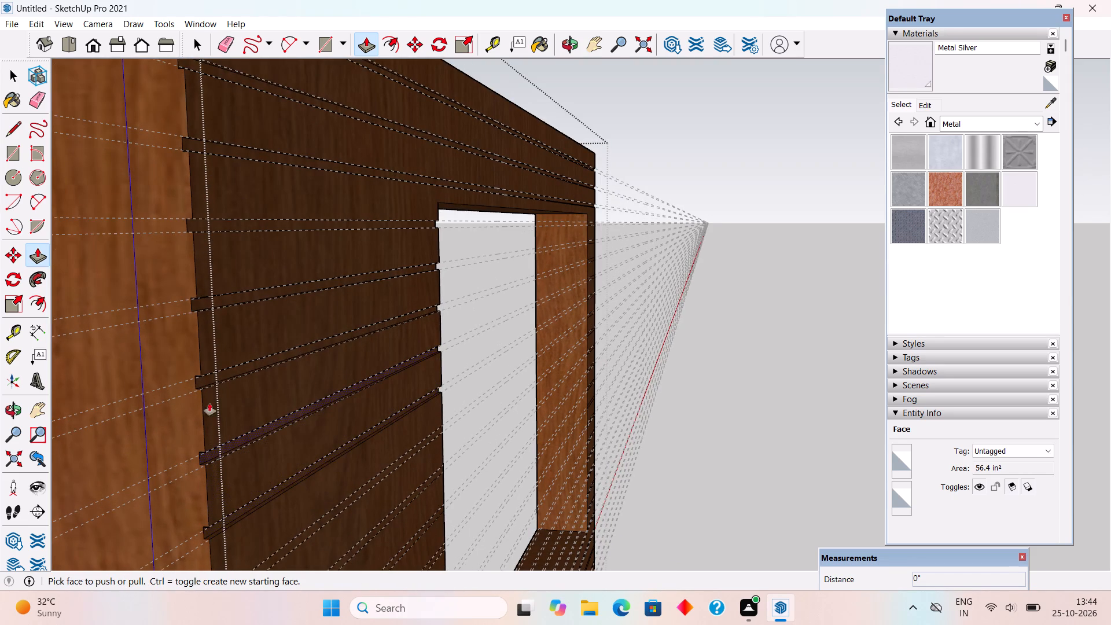
# Repeat the 0.5" pull on the next six strips down the wide post beside the opening.
pyautogui.scroll(-5, 194, 337)
pyautogui.scroll(-10, 192, 270)
pyautogui.scroll(7, 203, 481)
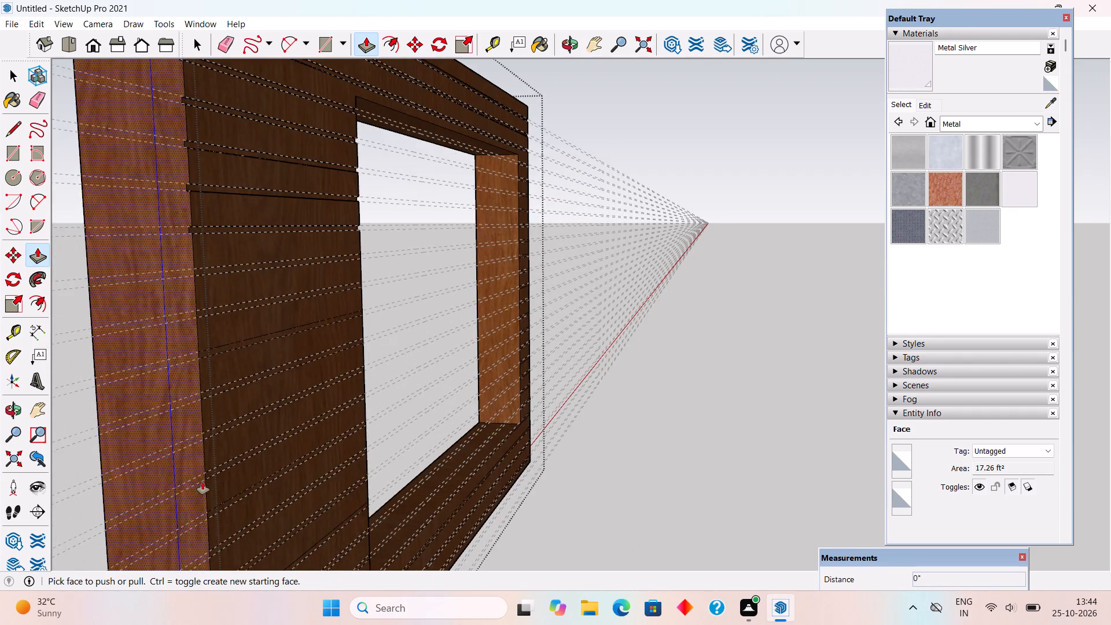
pyautogui.scroll(3, 203, 482)
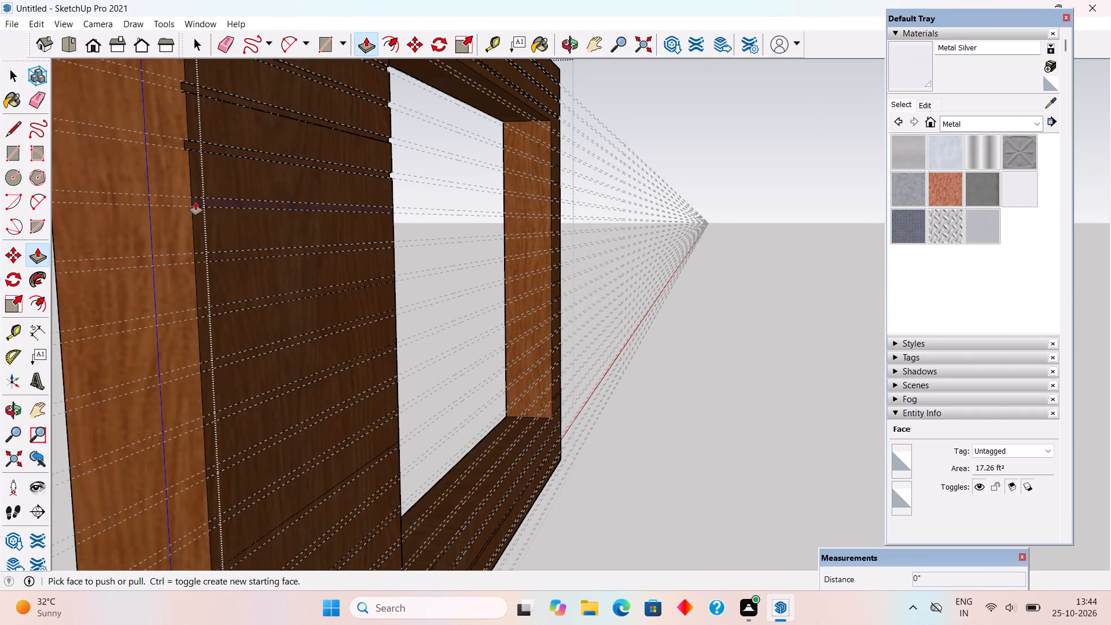
pyautogui.doubleClick(199, 203)
pyautogui.doubleClick(207, 260)
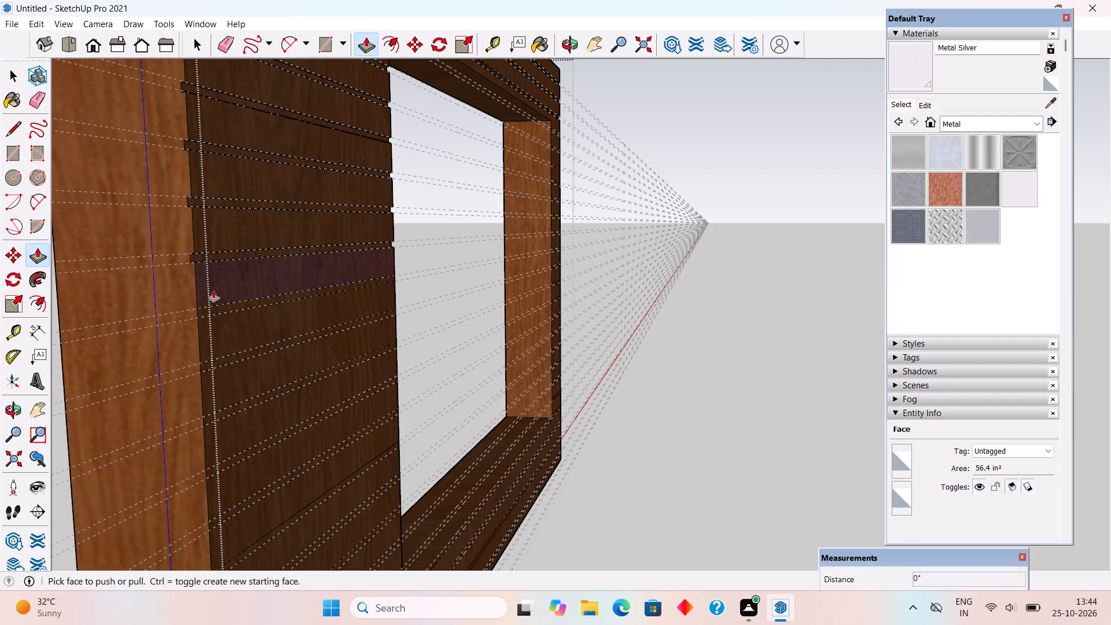
pyautogui.doubleClick(216, 311)
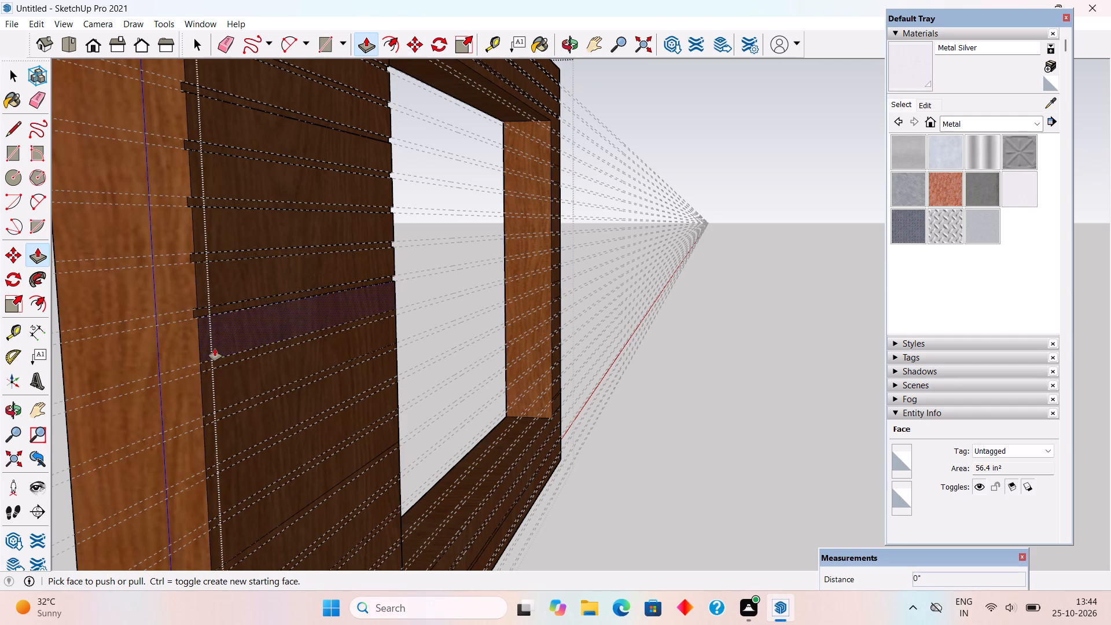
pyautogui.doubleClick(219, 361)
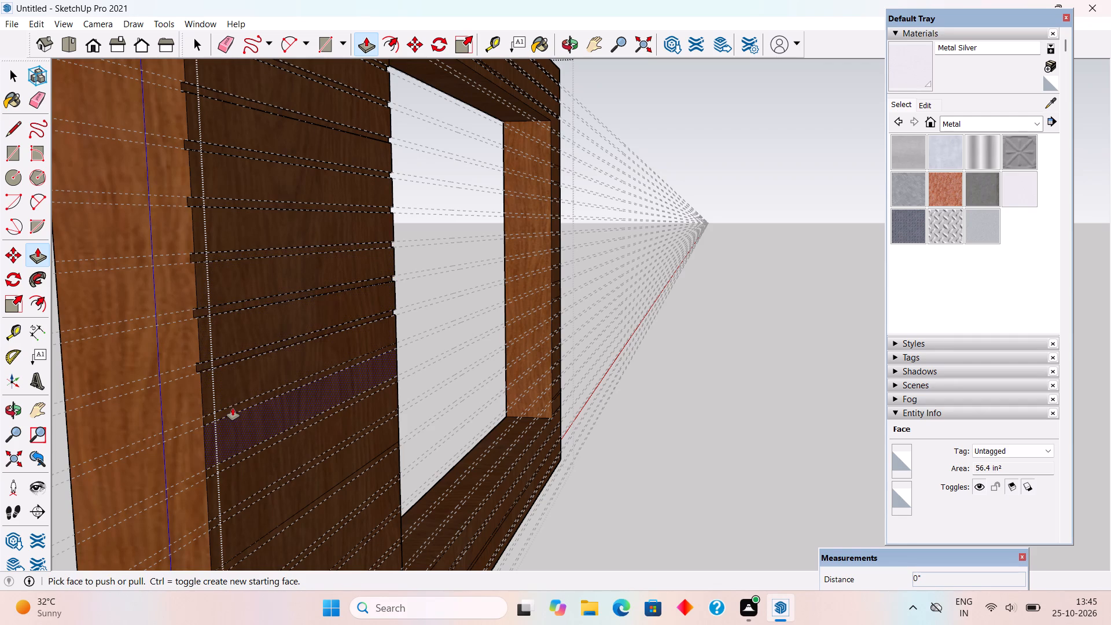
pyautogui.doubleClick(233, 407)
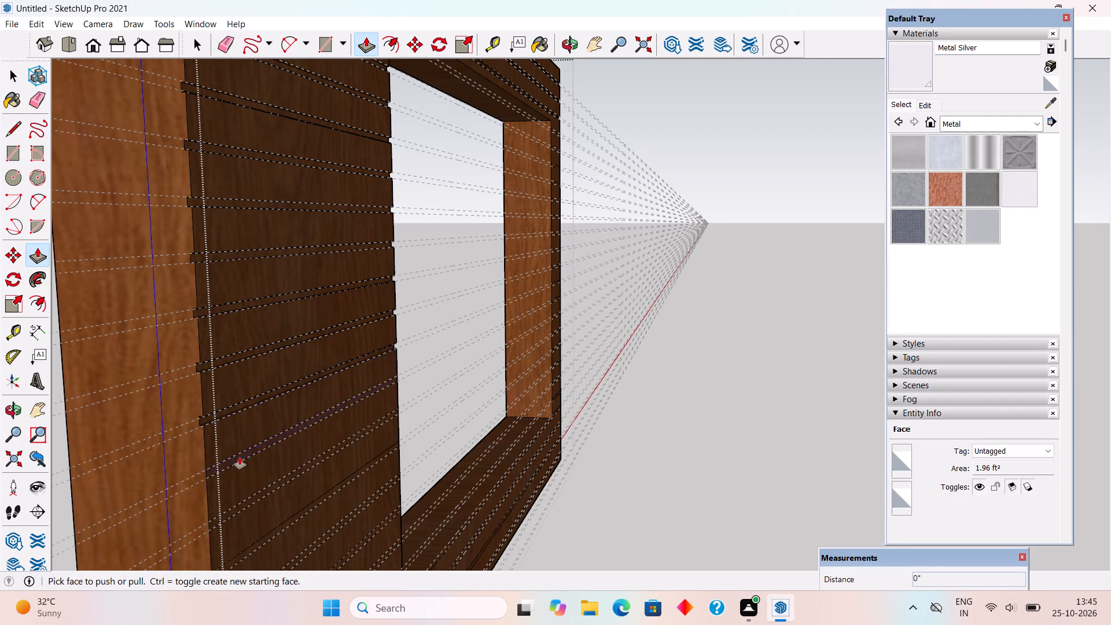
pyautogui.doubleClick(241, 458)
# Pull the next two strips on the wide post's lower half outward by the same 0.5".
pyautogui.scroll(-9, 224, 352)
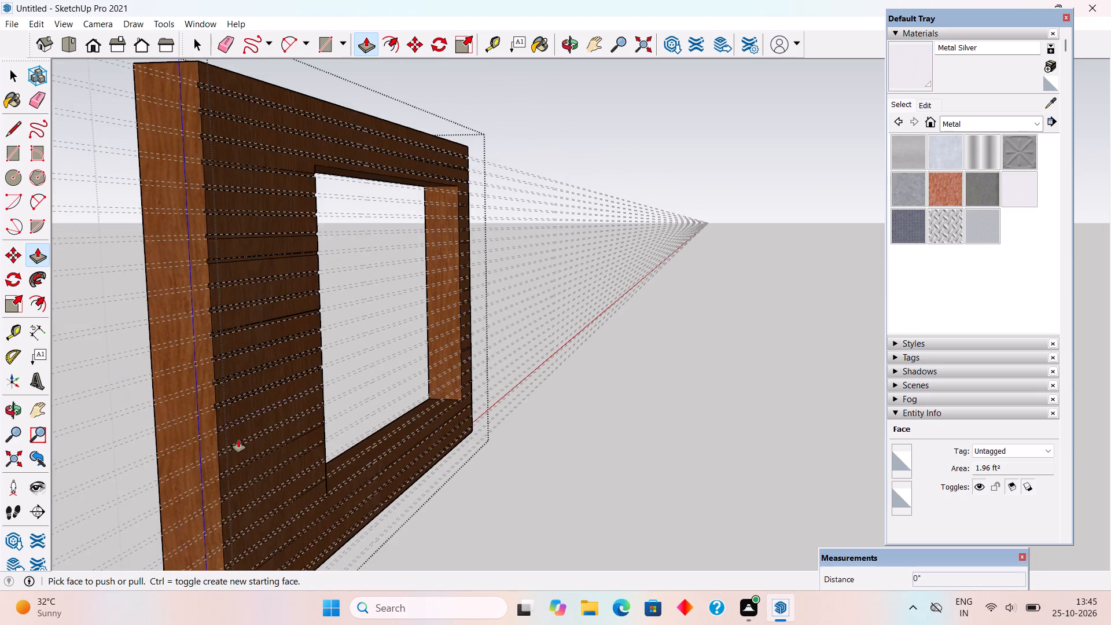
pyautogui.scroll(9, 234, 495)
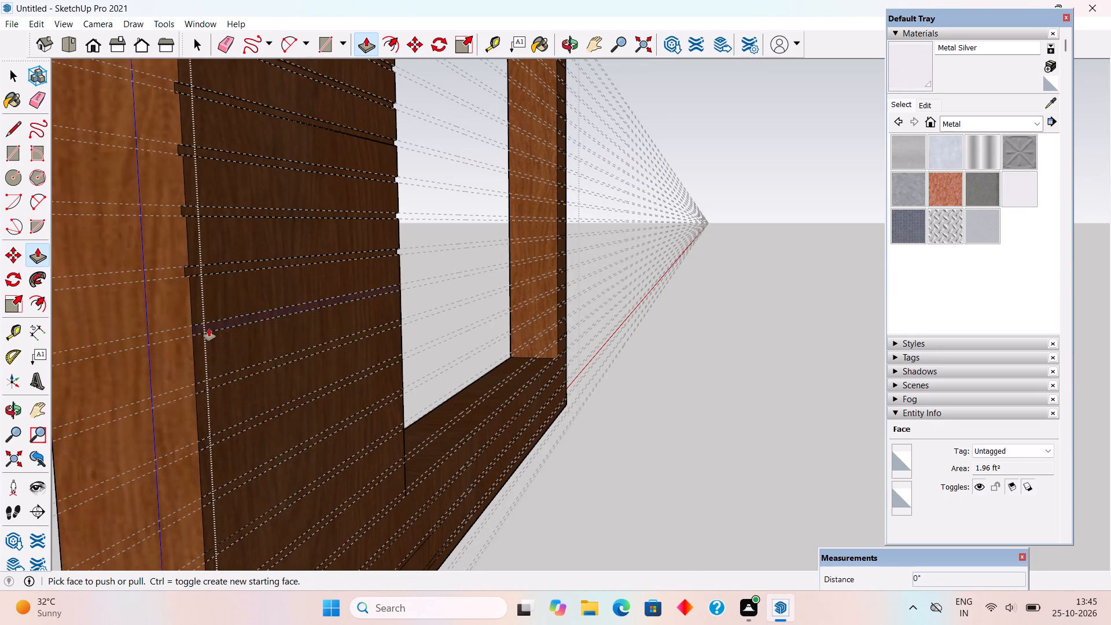
pyautogui.doubleClick(208, 328)
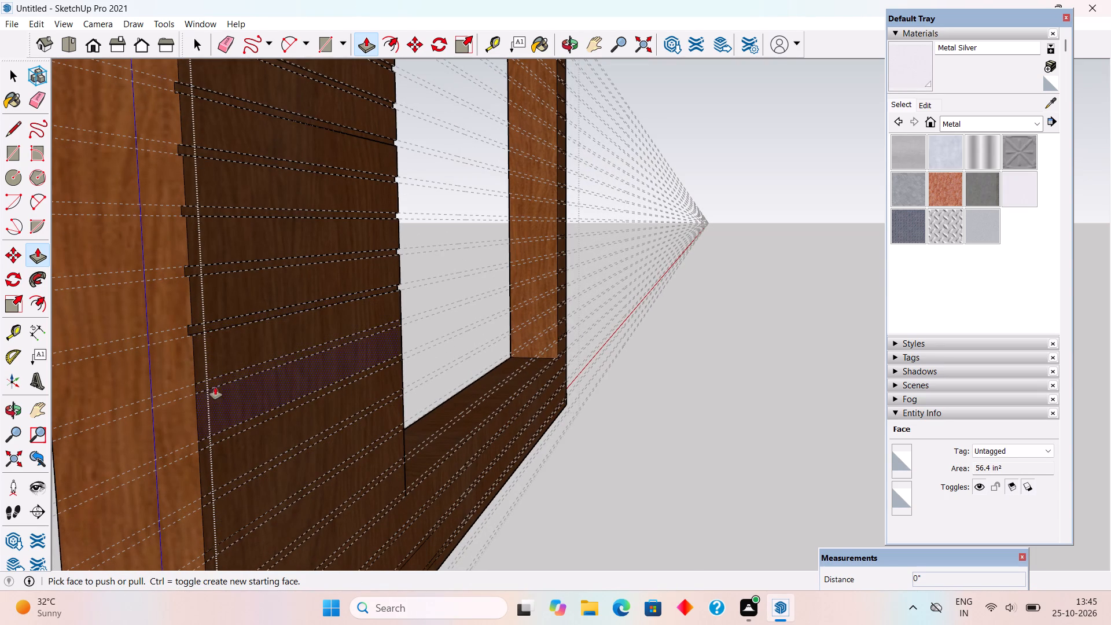
pyautogui.doubleClick(214, 381)
# Pull the next strip down the wide post outward, matching its depth to the raised strip directly above.
pyautogui.click(226, 436)
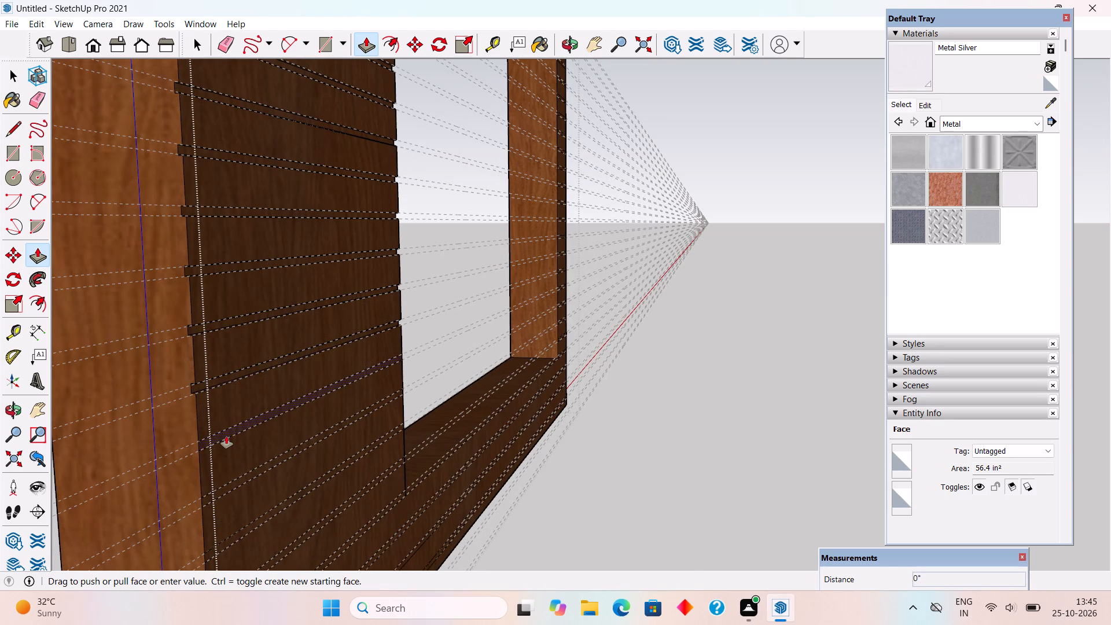
pyautogui.click(226, 436)
pyautogui.click(226, 436)
pyautogui.doubleClick(226, 433)
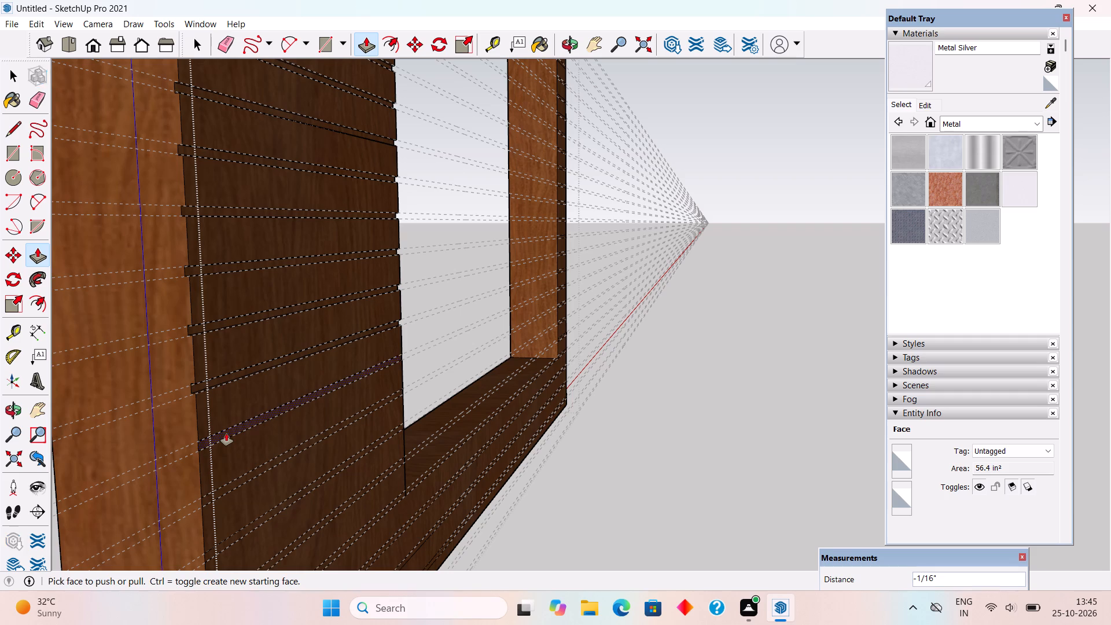
pyautogui.scroll(4, 228, 438)
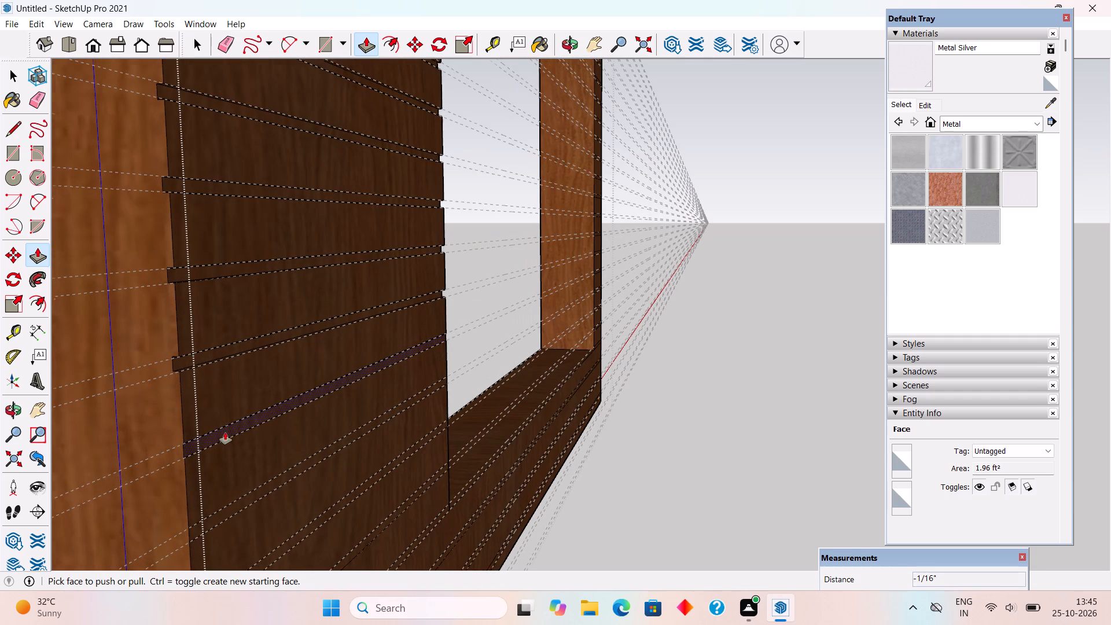
pyautogui.doubleClick(225, 432)
pyautogui.click(219, 433)
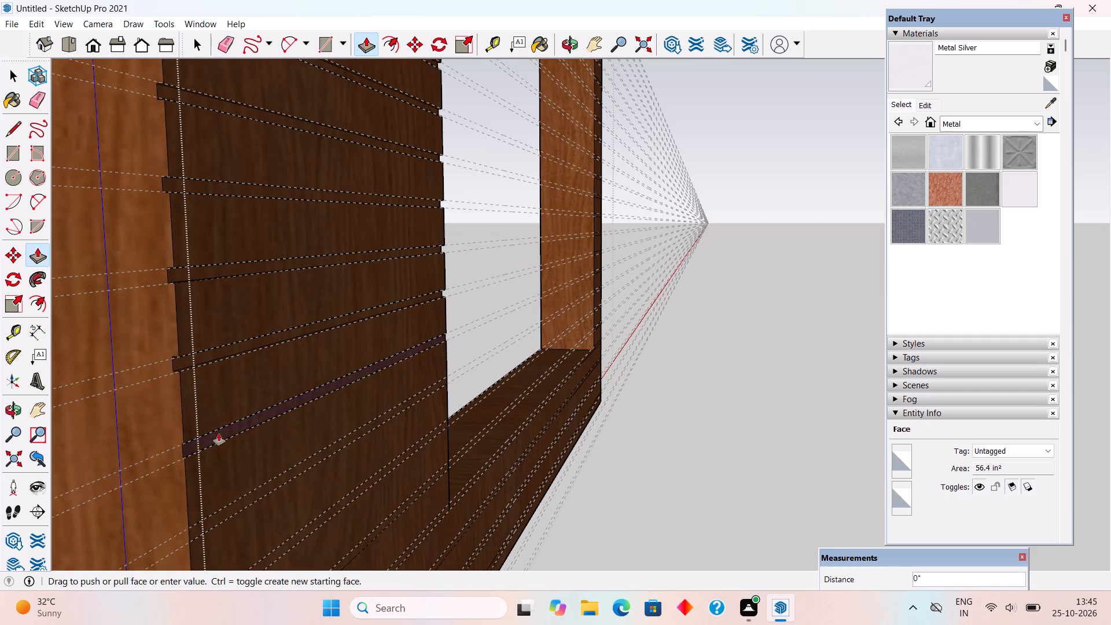
pyautogui.click(170, 371)
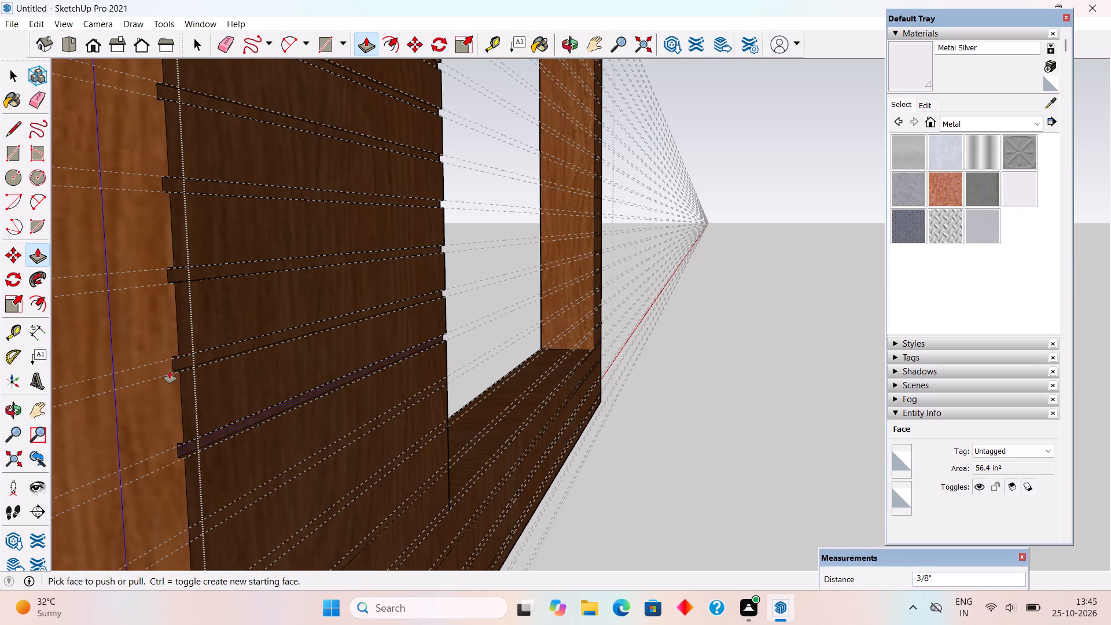
# Pull the next strip down the wide post outward 0.5", matching its depth to the raised strip above.
pyautogui.scroll(-3, 192, 418)
pyautogui.scroll(7, 193, 516)
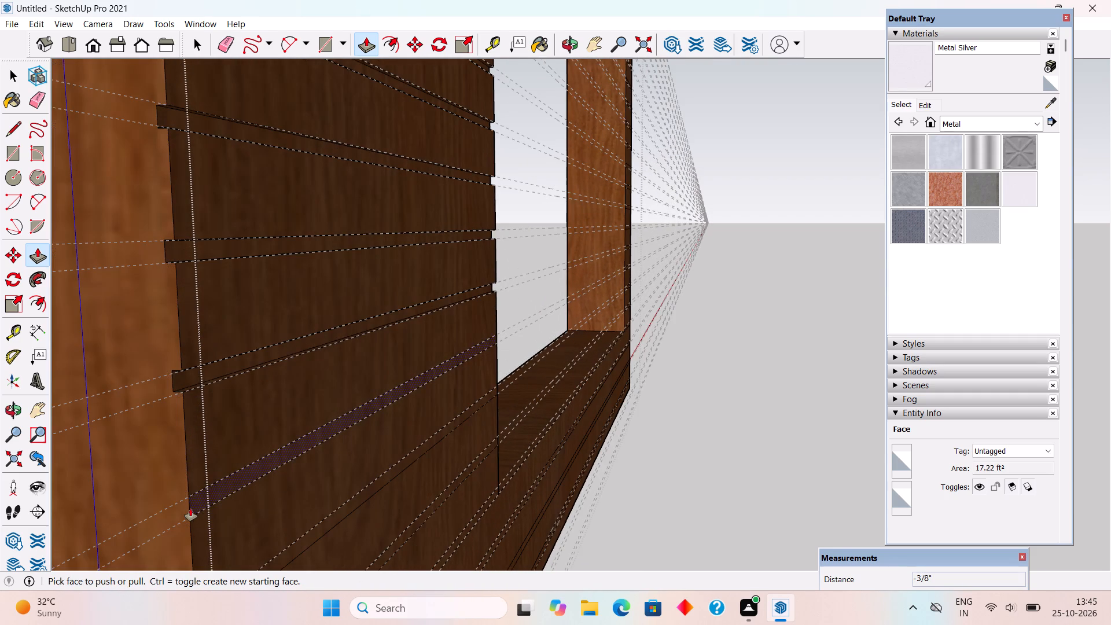
pyautogui.click(190, 508)
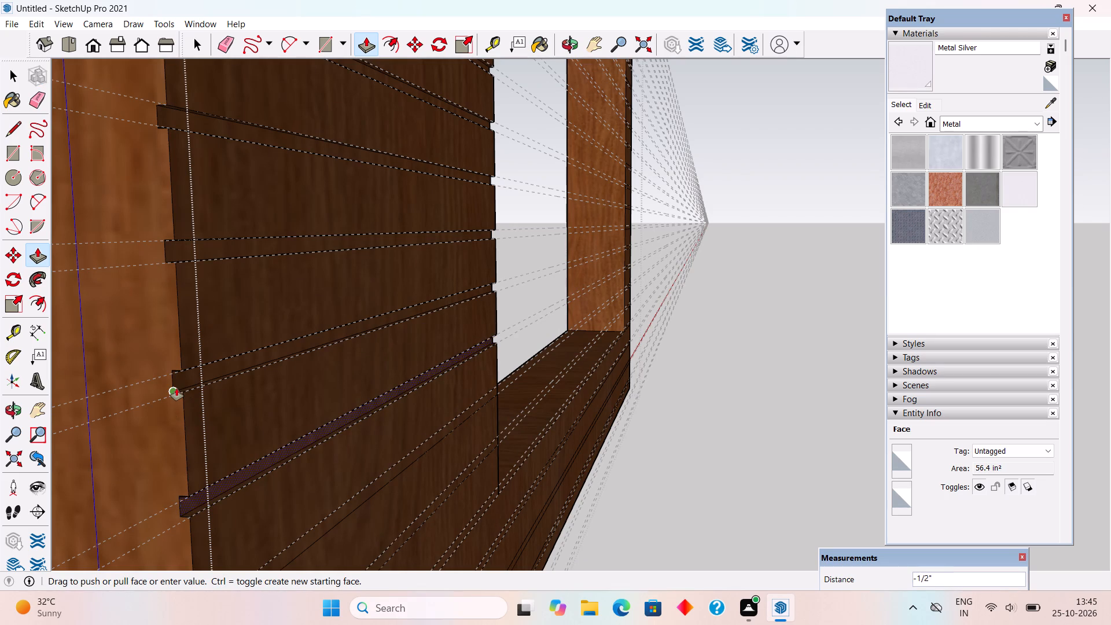
pyautogui.click(176, 388)
# Repeat the 0.5" pull on the next three strips toward the bottom of the wide post.
pyautogui.scroll(-10, 337, 364)
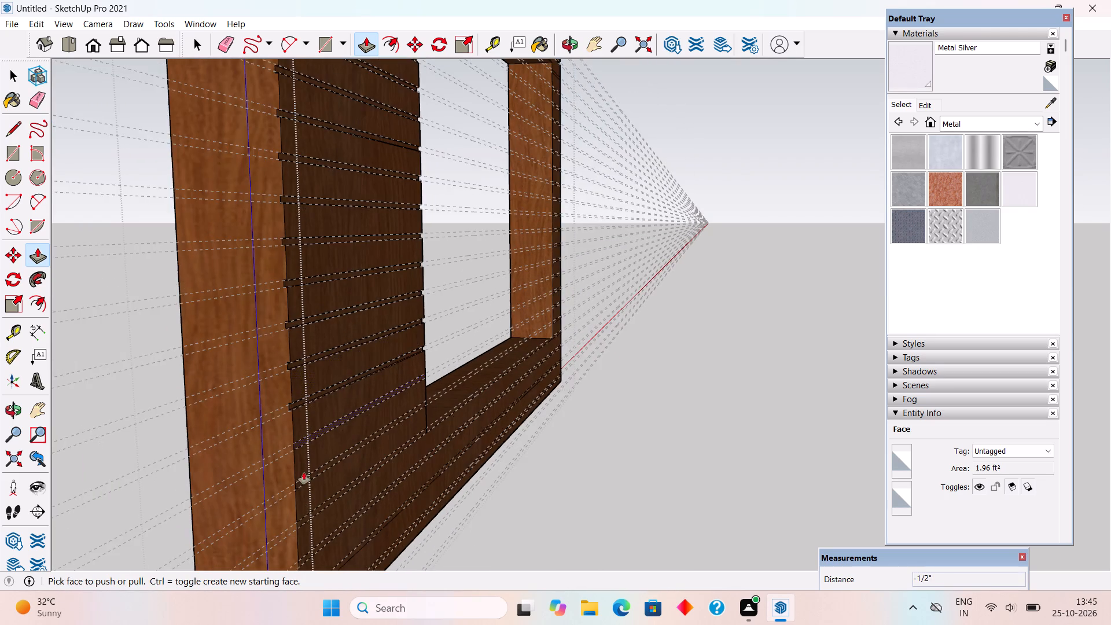
pyautogui.scroll(5, 290, 497)
pyautogui.scroll(4, 331, 466)
pyautogui.doubleClick(303, 385)
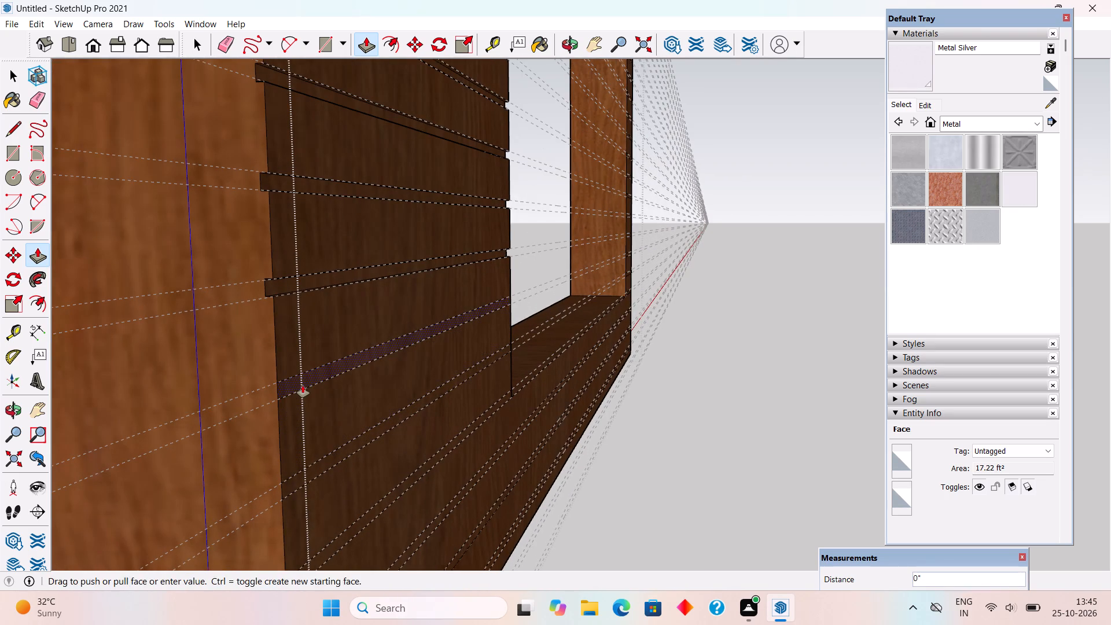
pyautogui.click(318, 472)
pyautogui.click(318, 472)
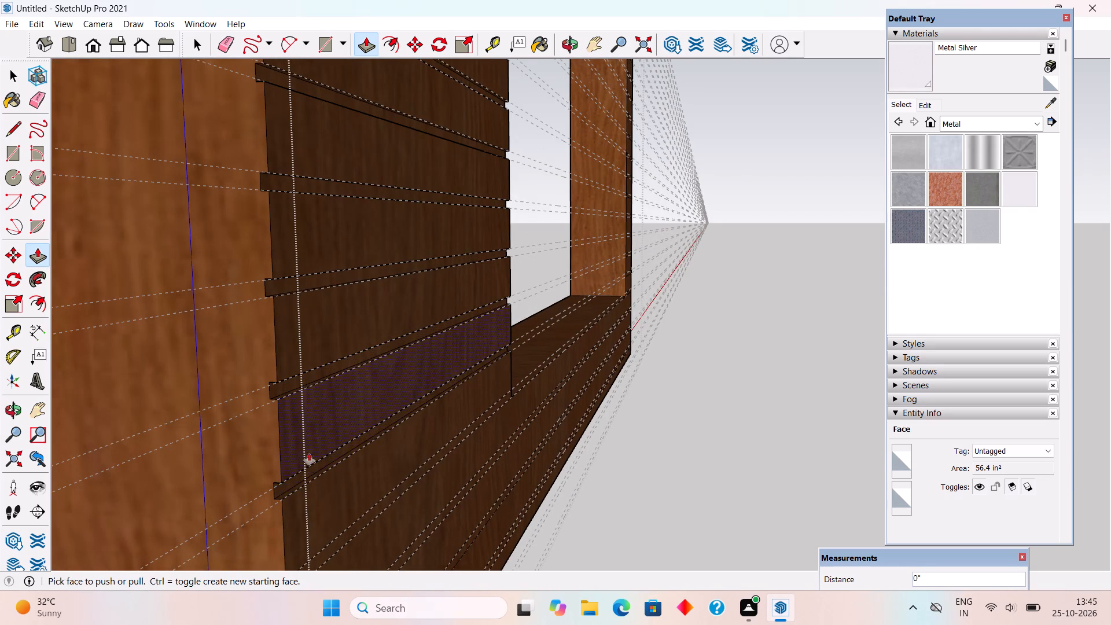
pyautogui.scroll(-8, 304, 443)
pyautogui.scroll(5, 296, 513)
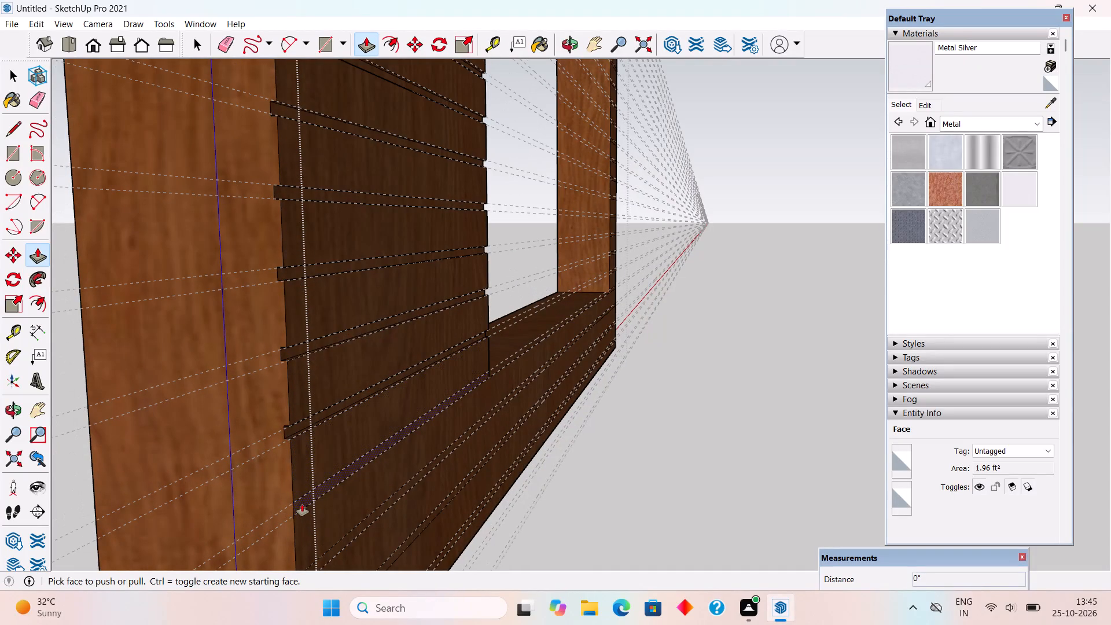
pyautogui.doubleClick(302, 504)
# Pull the three remaining strips along the frame's bottom rail outward by the same 0.5".
pyautogui.scroll(-8, 263, 391)
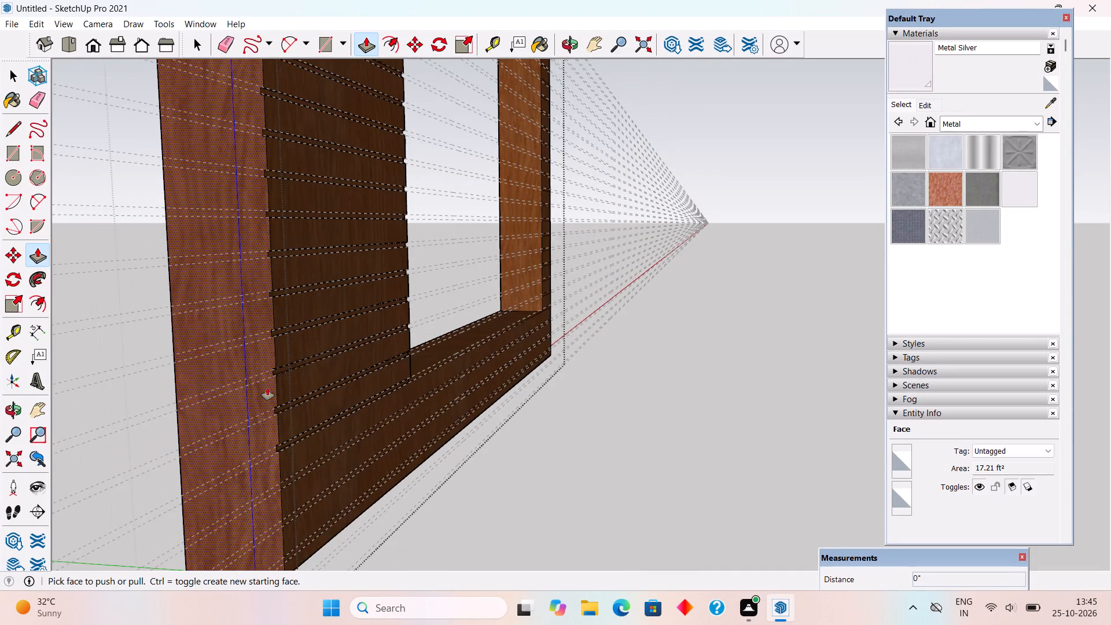
pyautogui.scroll(-3, 268, 388)
pyautogui.scroll(8, 299, 546)
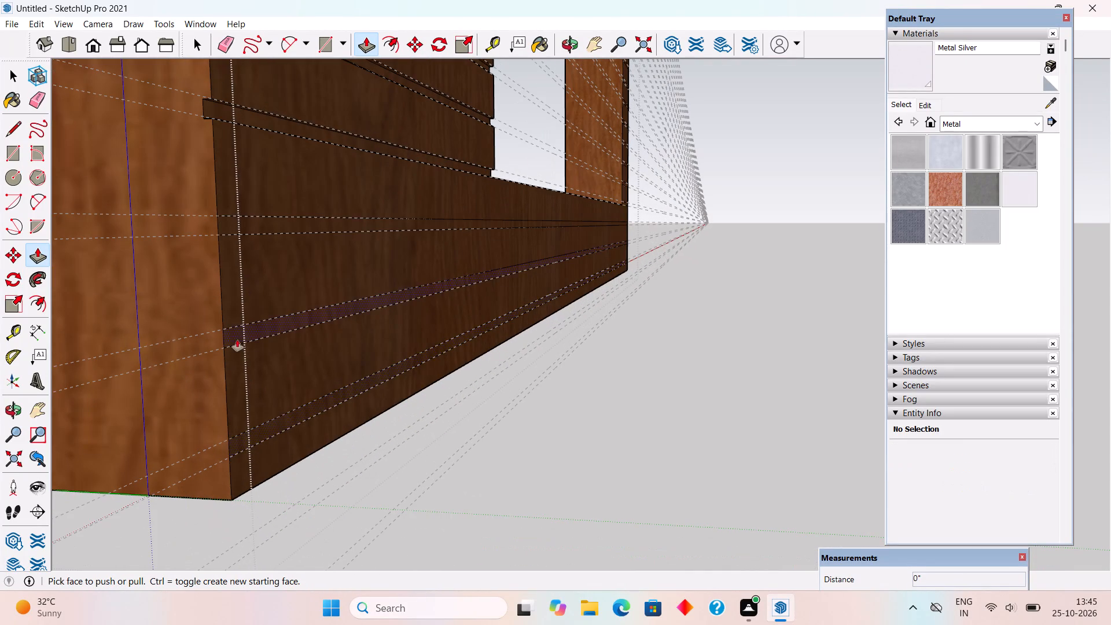
pyautogui.doubleClick(229, 223)
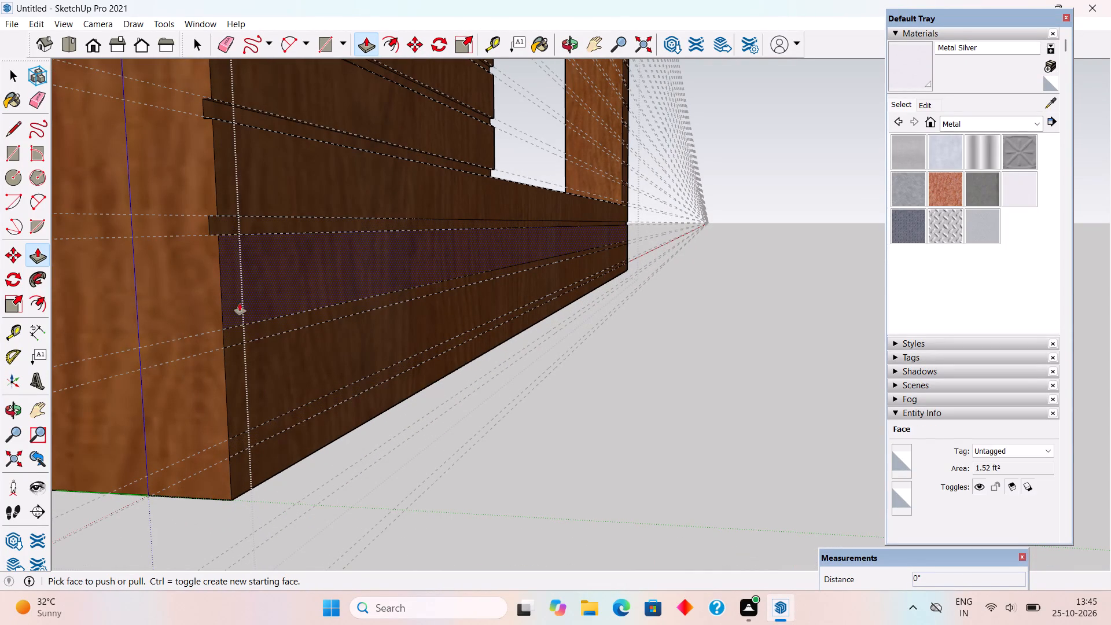
pyautogui.doubleClick(240, 338)
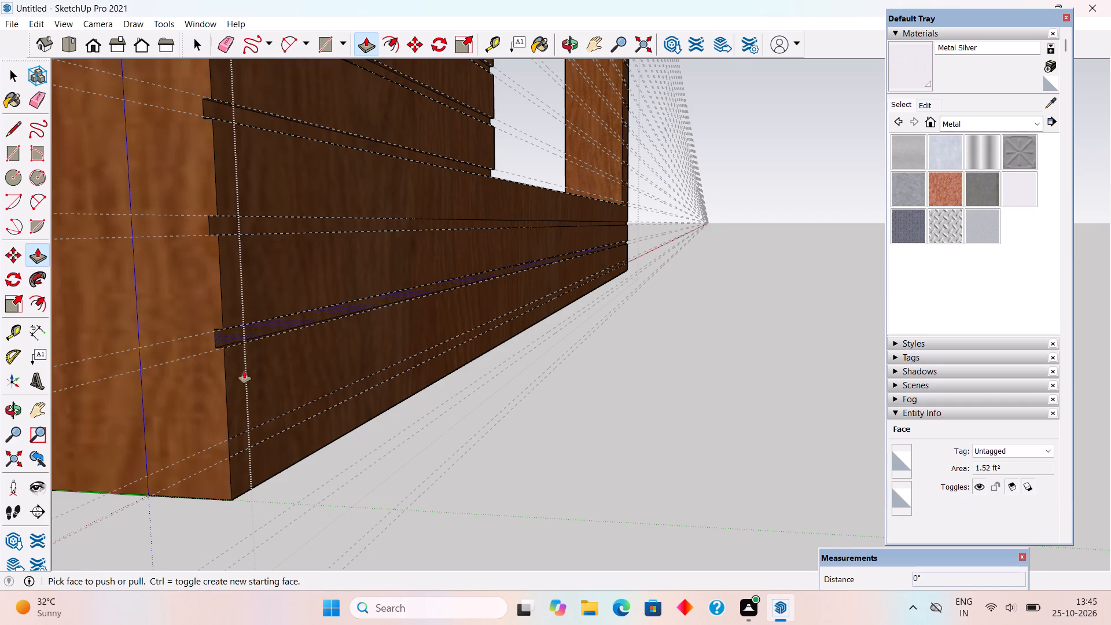
pyautogui.doubleClick(252, 440)
# Pull the top seven strips on the narrow post across the opening outward by the same 0.5".
pyautogui.scroll(-5, 216, 453)
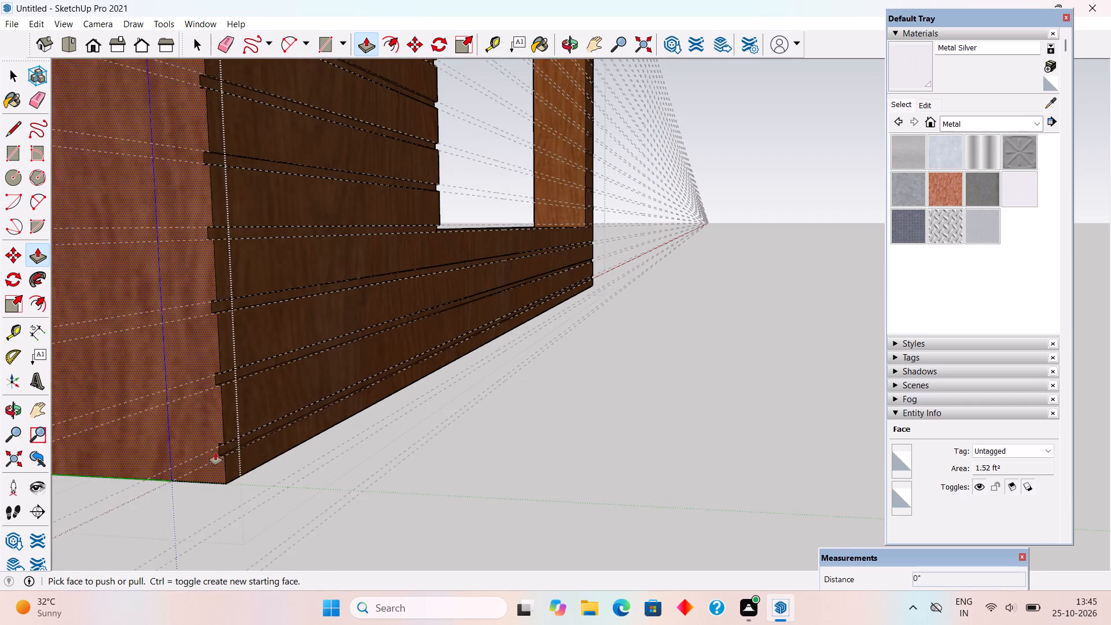
pyautogui.scroll(-20, 293, 379)
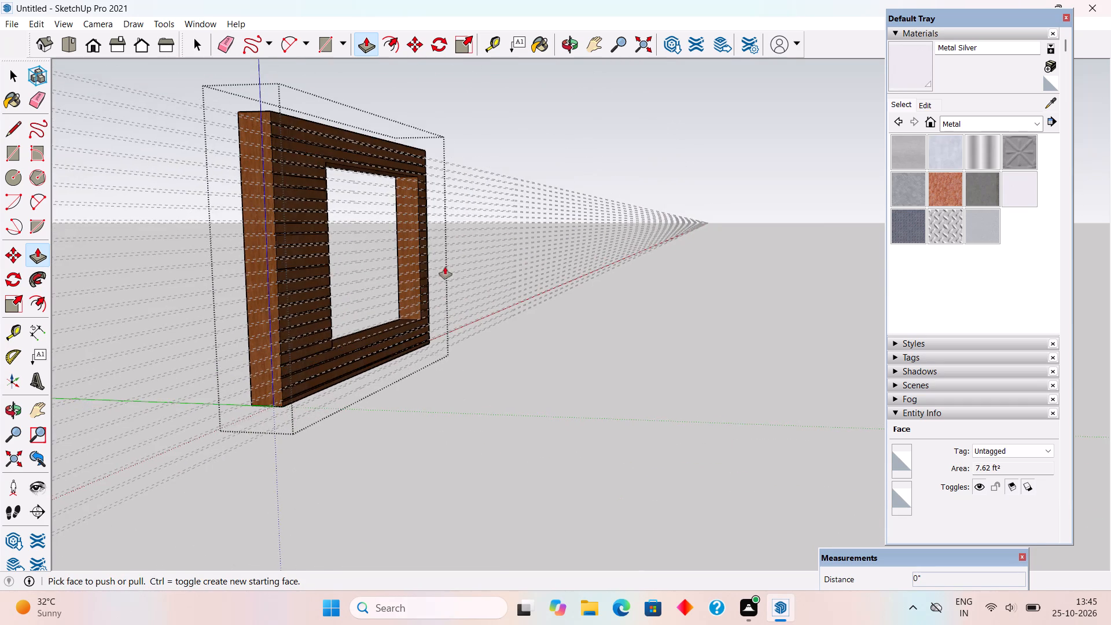
pyautogui.scroll(6, 489, 183)
pyautogui.scroll(5, 405, 228)
pyautogui.scroll(10, 425, 172)
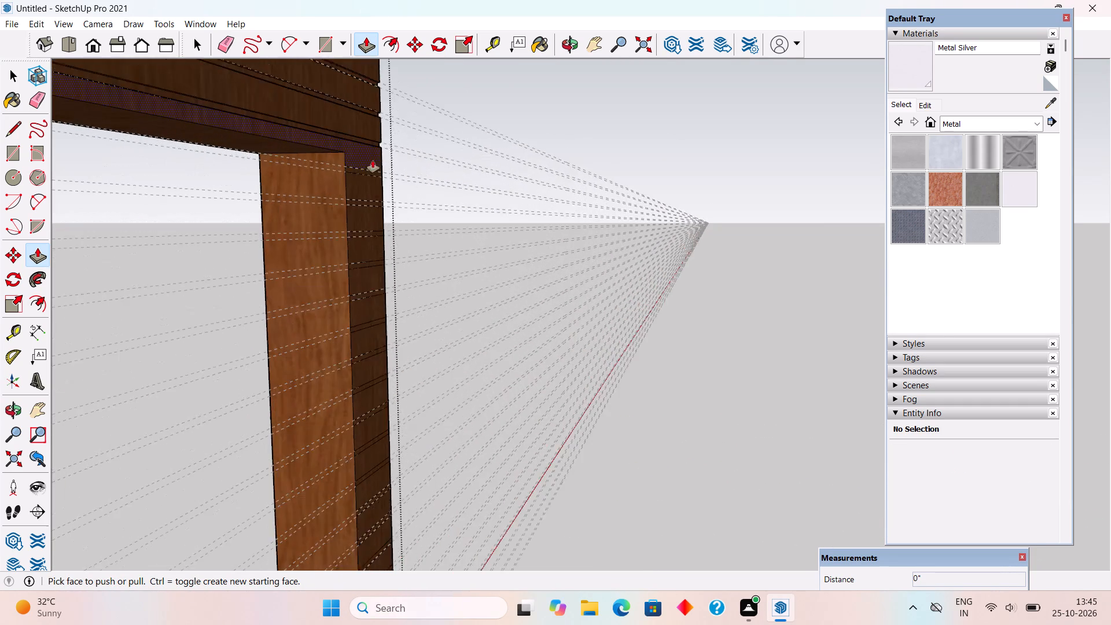
pyautogui.scroll(5, 364, 163)
pyautogui.doubleClick(350, 173)
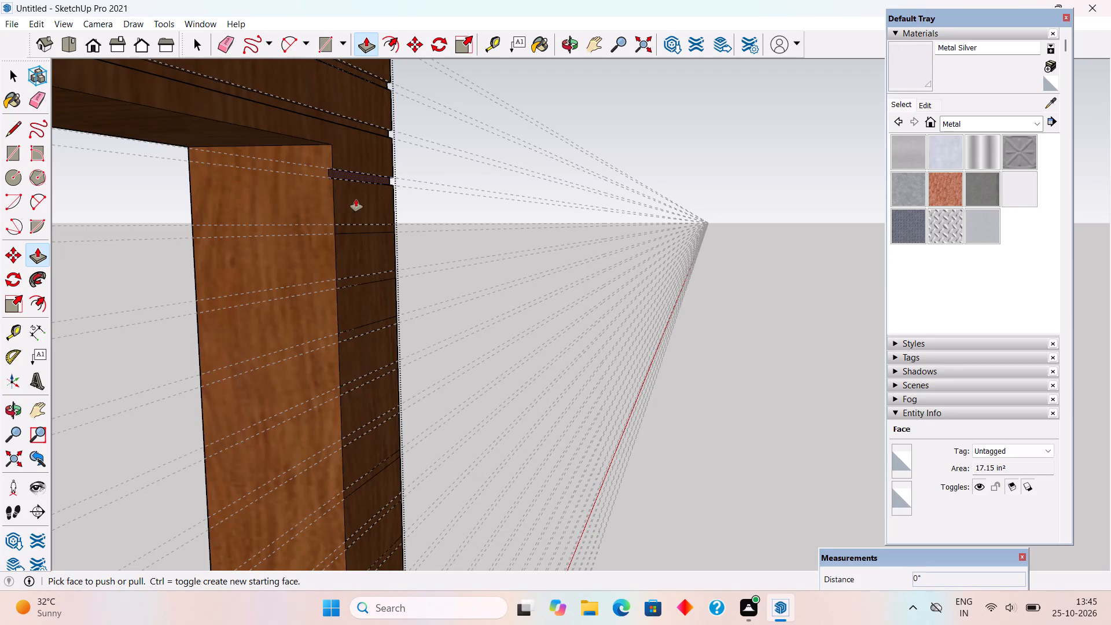
pyautogui.doubleClick(355, 228)
pyautogui.click(350, 282)
pyautogui.moveTo(350, 282); pyautogui.dragTo(356, 280)
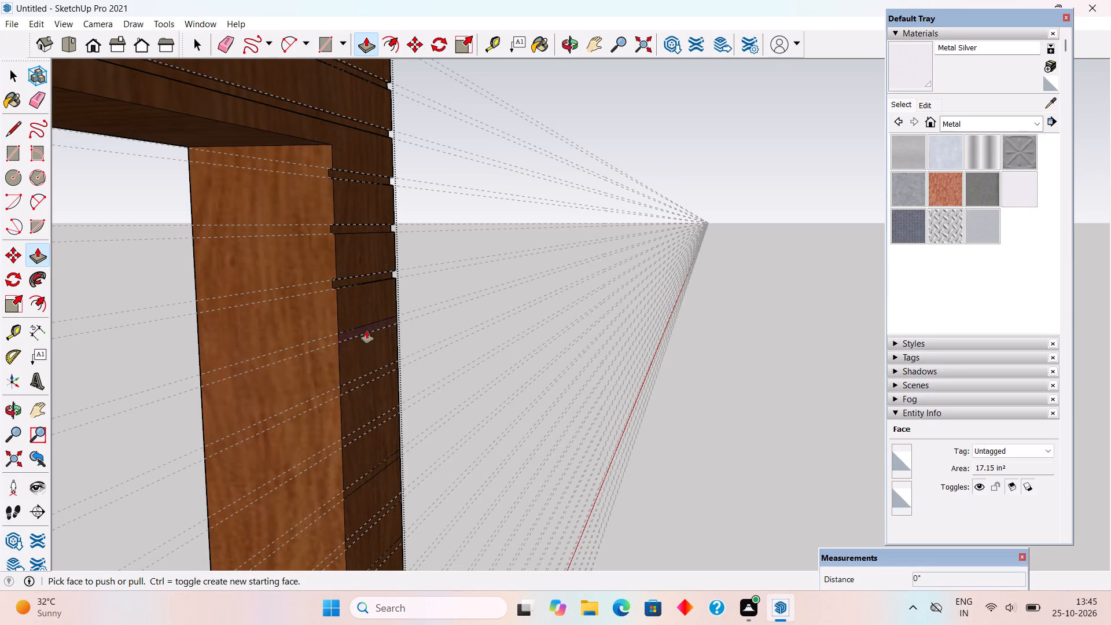
pyautogui.doubleClick(366, 326)
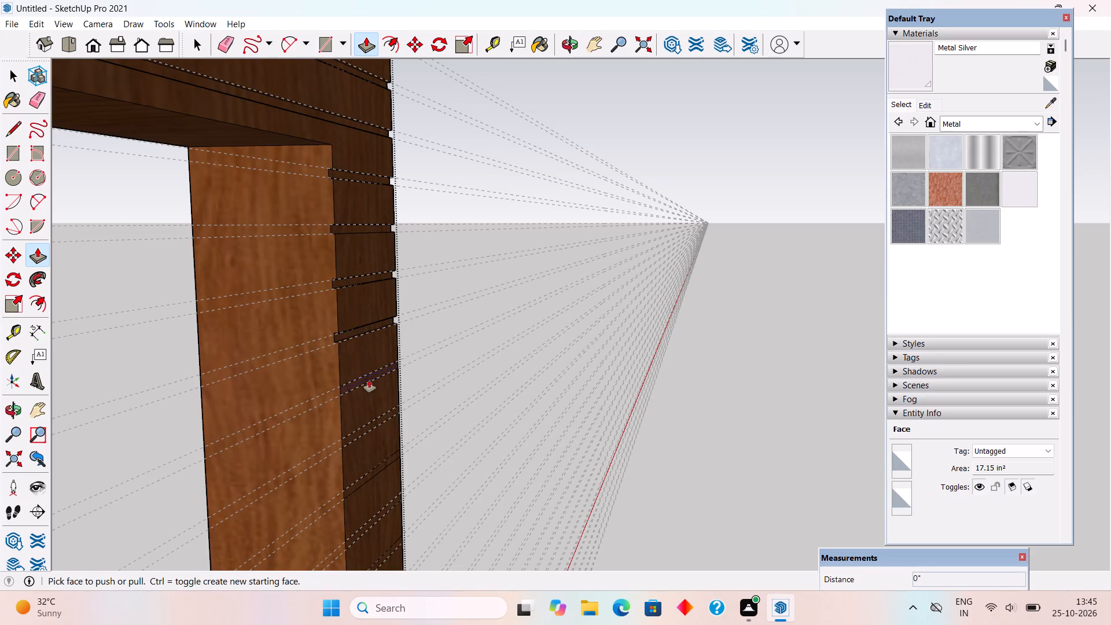
pyautogui.doubleClick(369, 380)
pyautogui.doubleClick(373, 424)
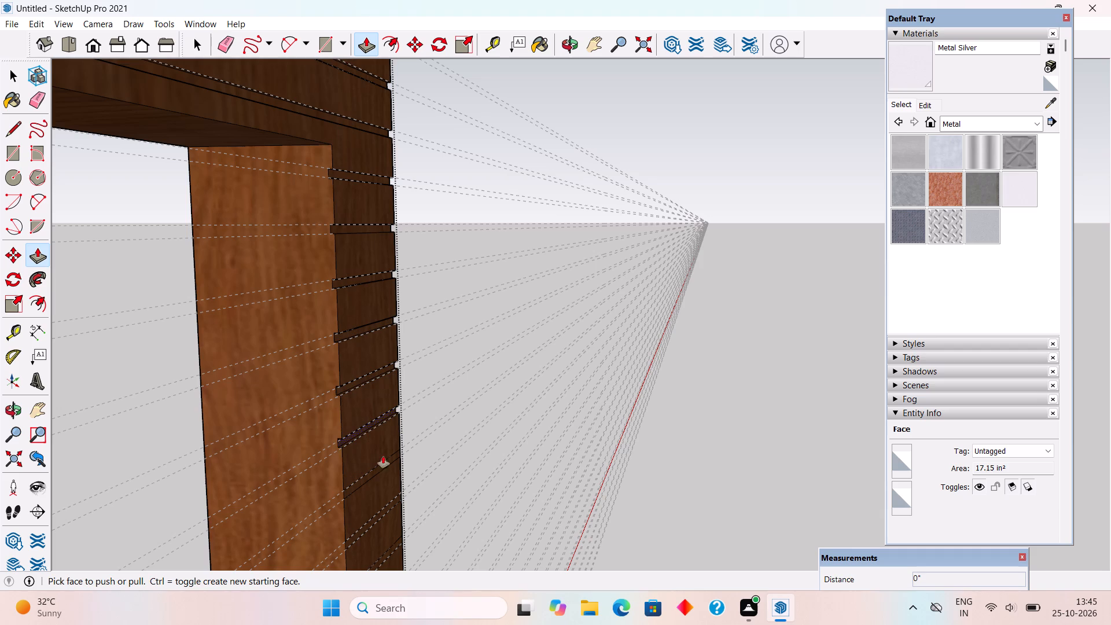
pyautogui.doubleClick(380, 472)
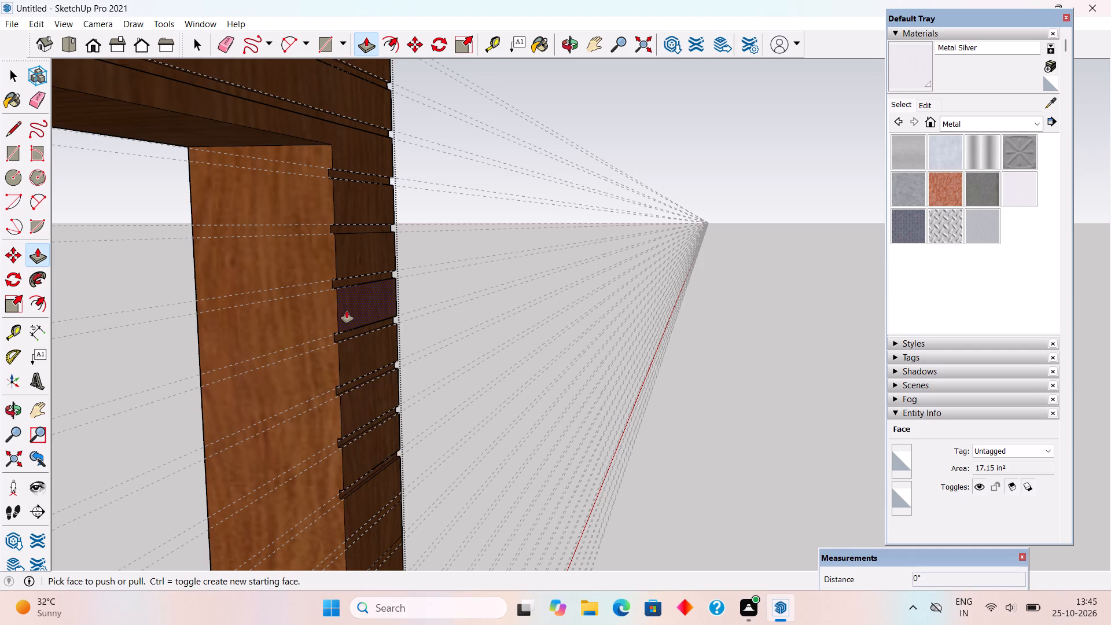
# Repeat the 0.5" pull on the next six strips down the narrow post.
pyautogui.scroll(-12, 346, 308)
pyautogui.scroll(6, 386, 487)
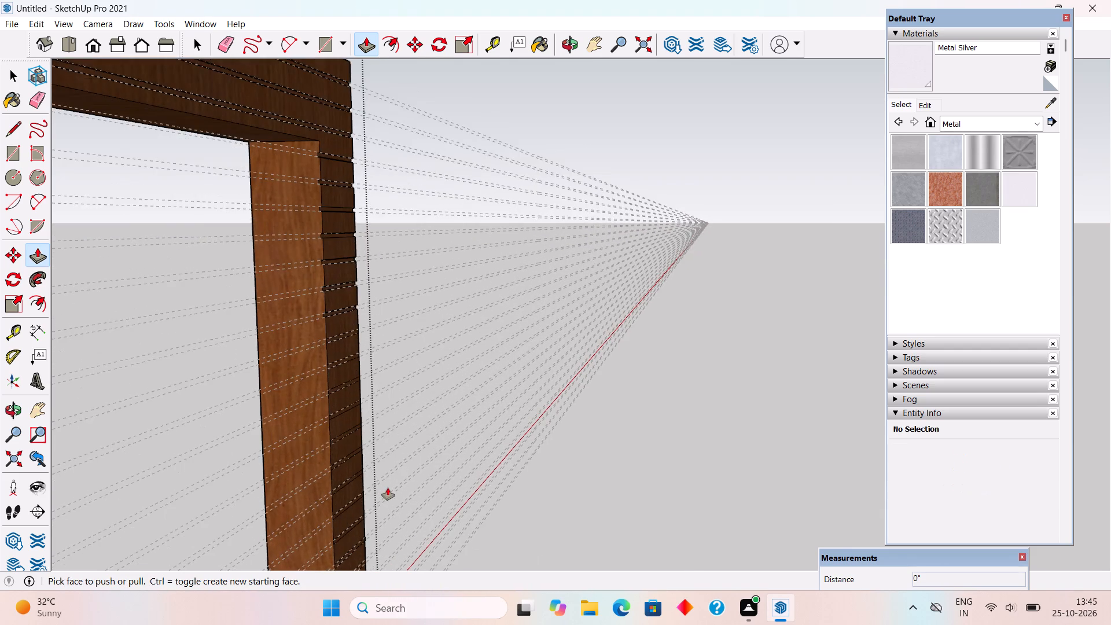
pyautogui.scroll(8, 388, 488)
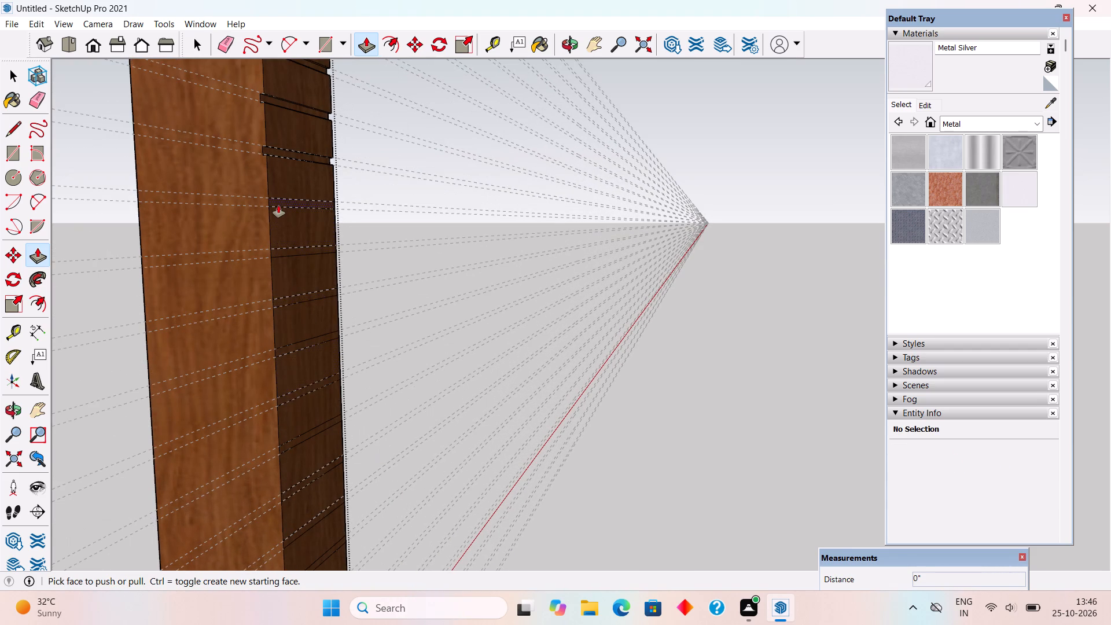
pyautogui.doubleClick(278, 205)
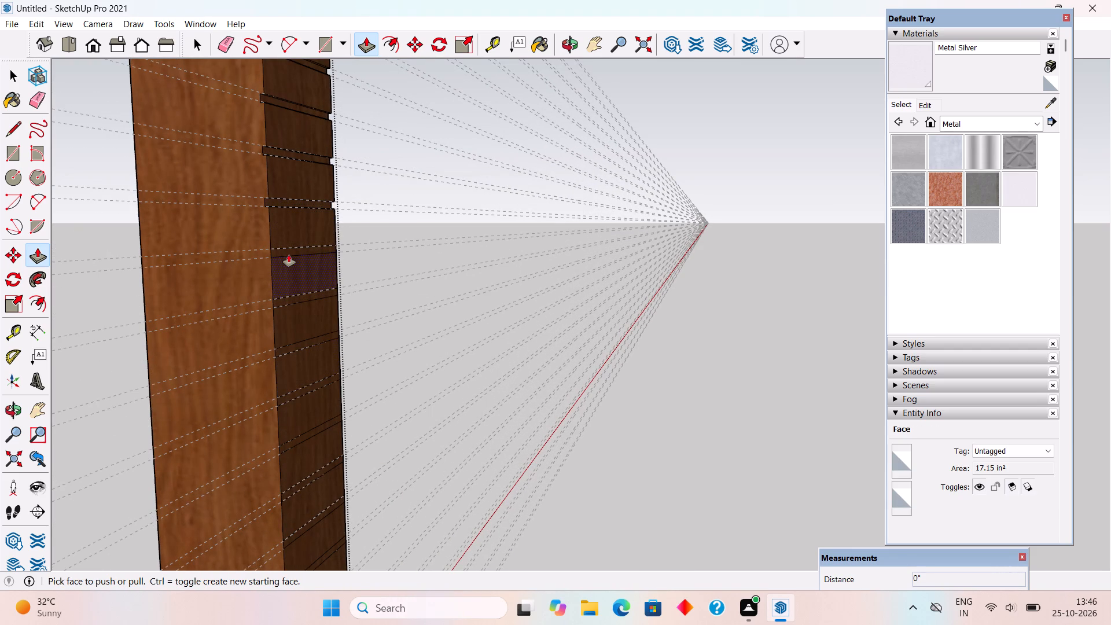
pyautogui.doubleClick(289, 255)
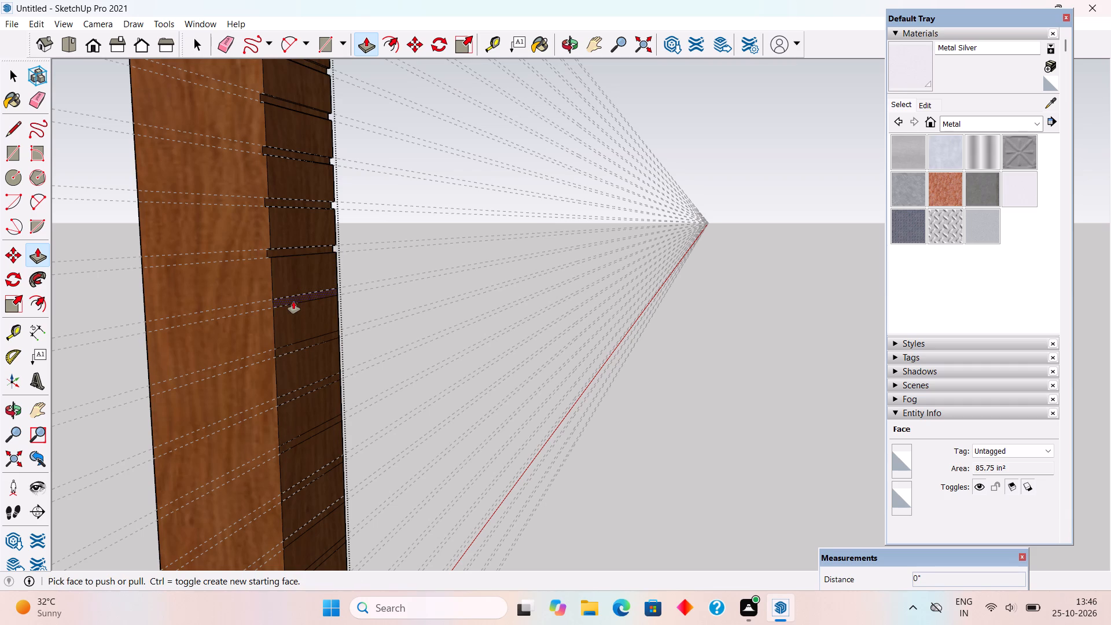
pyautogui.doubleClick(293, 302)
pyautogui.doubleClick(299, 348)
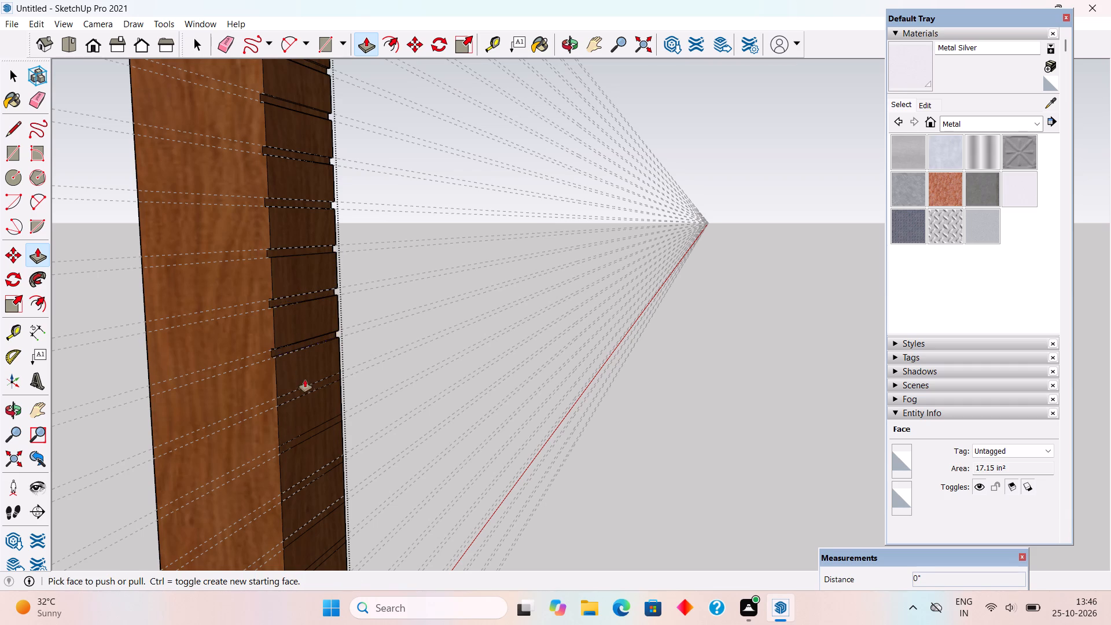
pyautogui.doubleClick(302, 391)
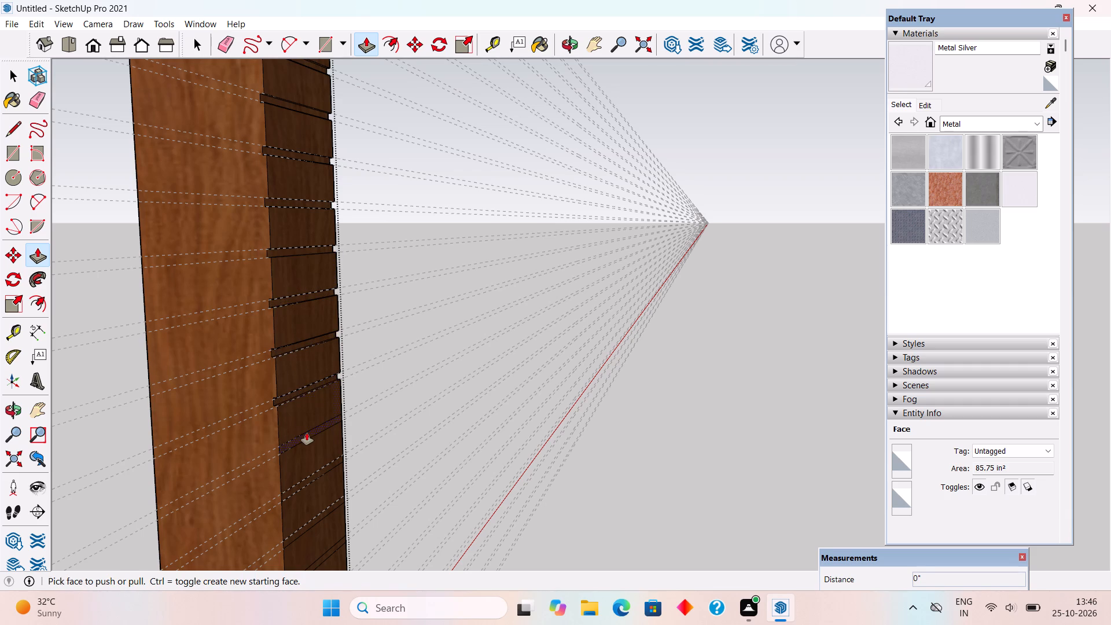
pyautogui.doubleClick(308, 436)
# Pull the last five strips at the lower end of the narrow post outward by the same 0.5".
pyautogui.scroll(-8, 287, 322)
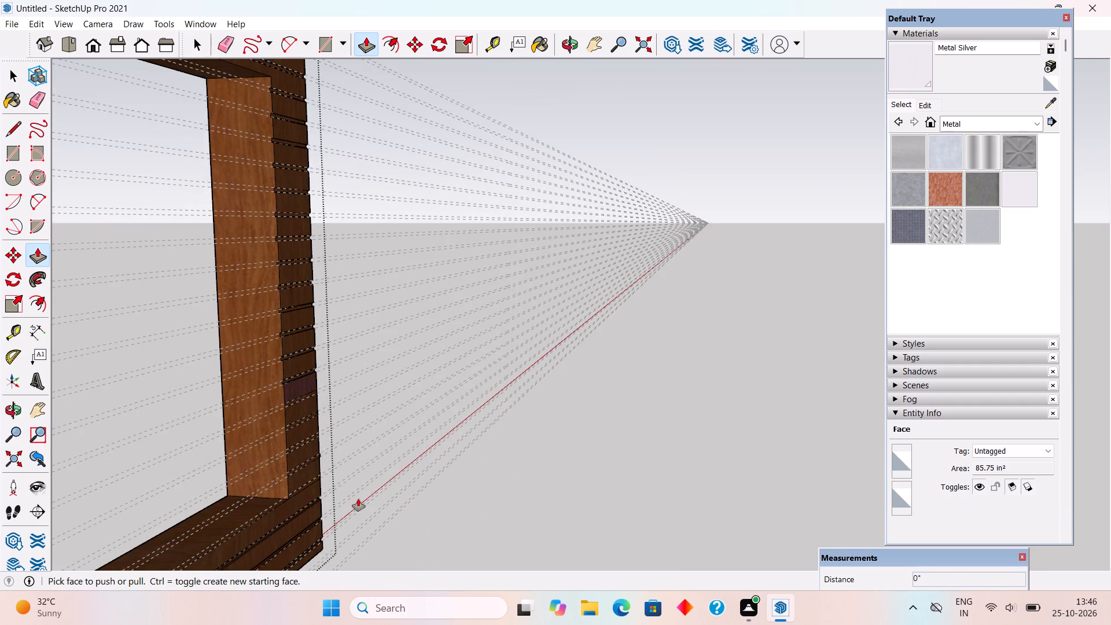
pyautogui.scroll(11, 308, 527)
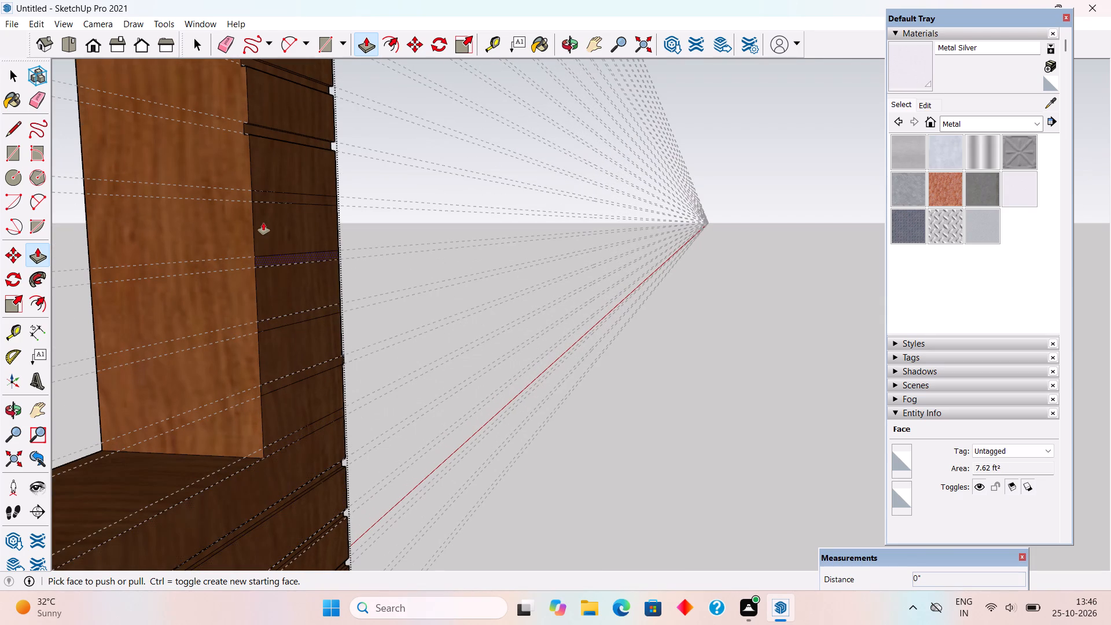
pyautogui.doubleClick(261, 200)
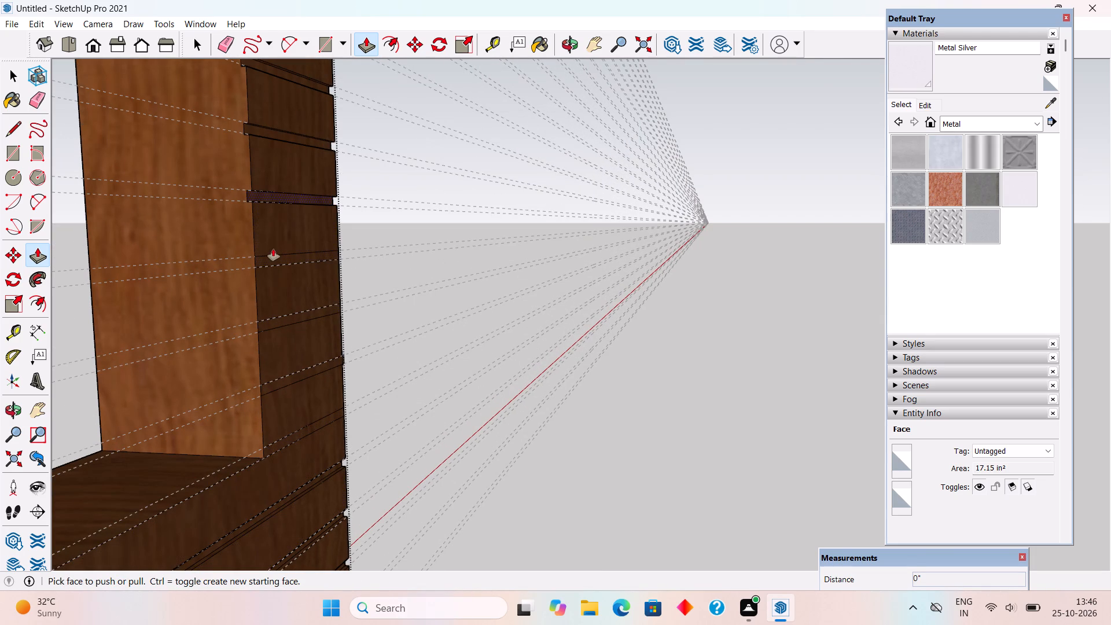
pyautogui.doubleClick(275, 261)
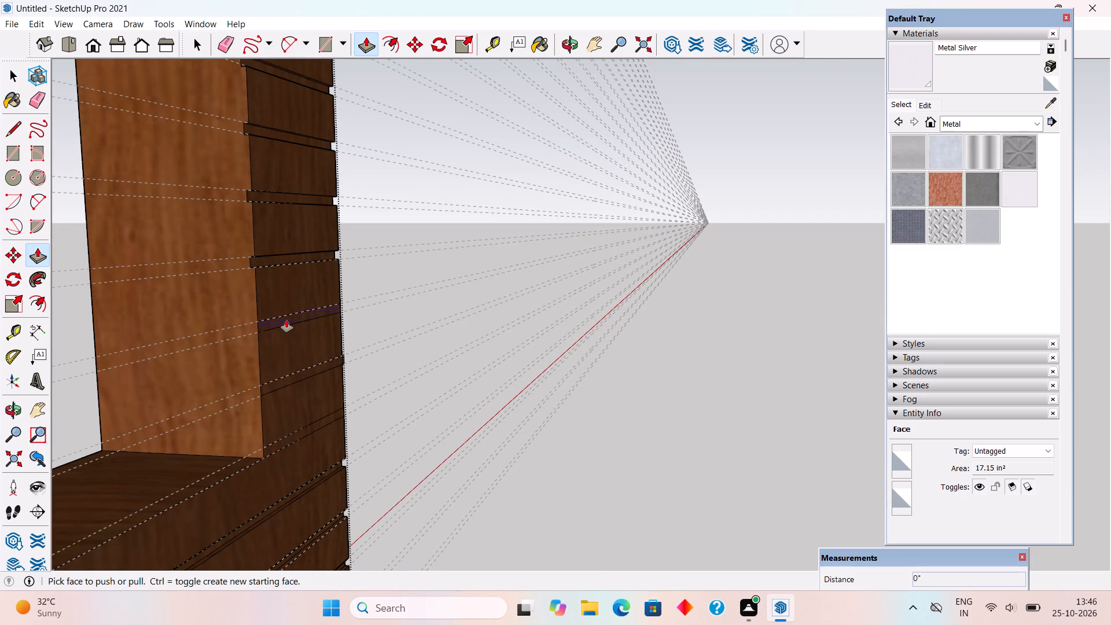
pyautogui.doubleClick(286, 320)
pyautogui.doubleClick(297, 376)
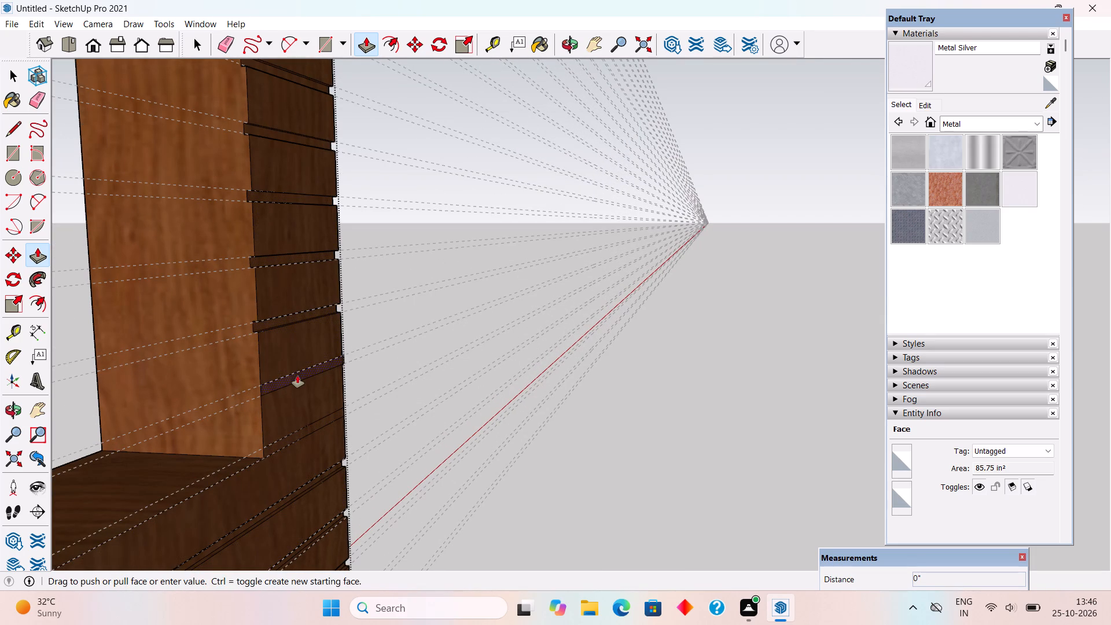
pyautogui.doubleClick(296, 440)
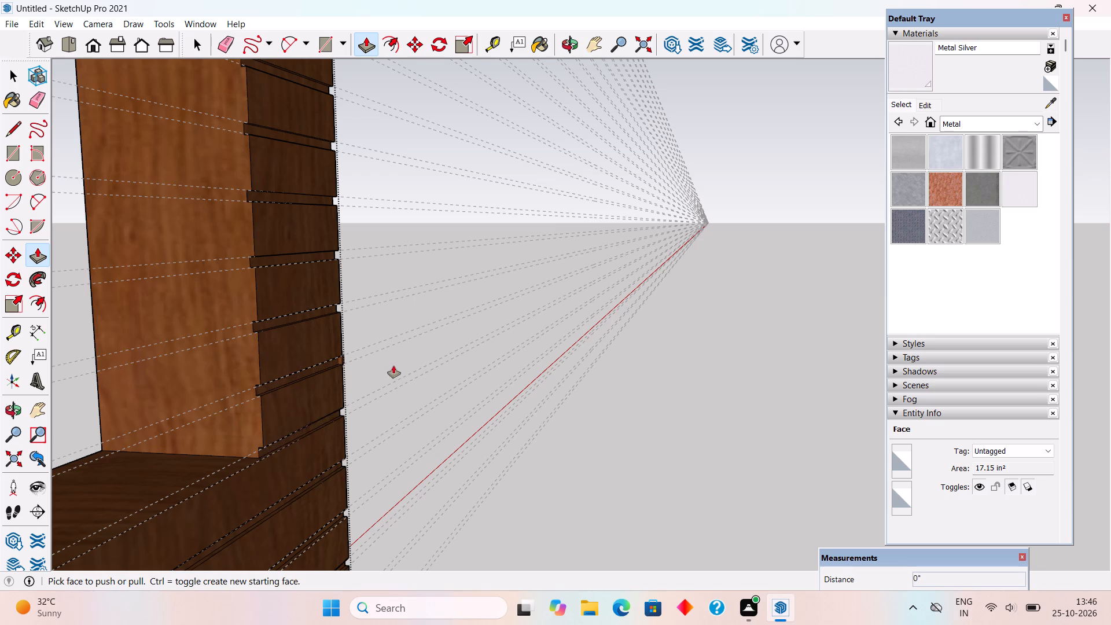
# Leave Push/Pull and examine the whole frame from the front to check the raised strips on all sides.
pyautogui.scroll(-9, 393, 366)
pyautogui.press('space')
pyautogui.scroll(-4, 485, 384)
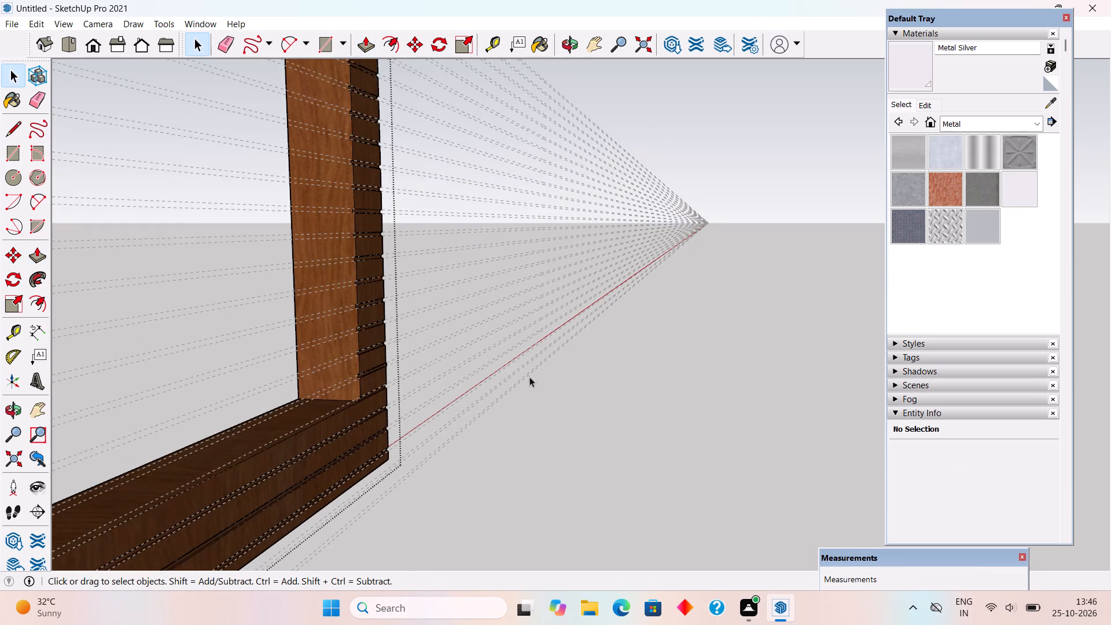
pyautogui.scroll(-1, 567, 361)
pyautogui.moveTo(567, 361); pyautogui.dragTo(323, 351, button='middle')
pyautogui.scroll(-9, 324, 352)
pyautogui.scroll(-4, 400, 308)
pyautogui.scroll(-4, 540, 308)
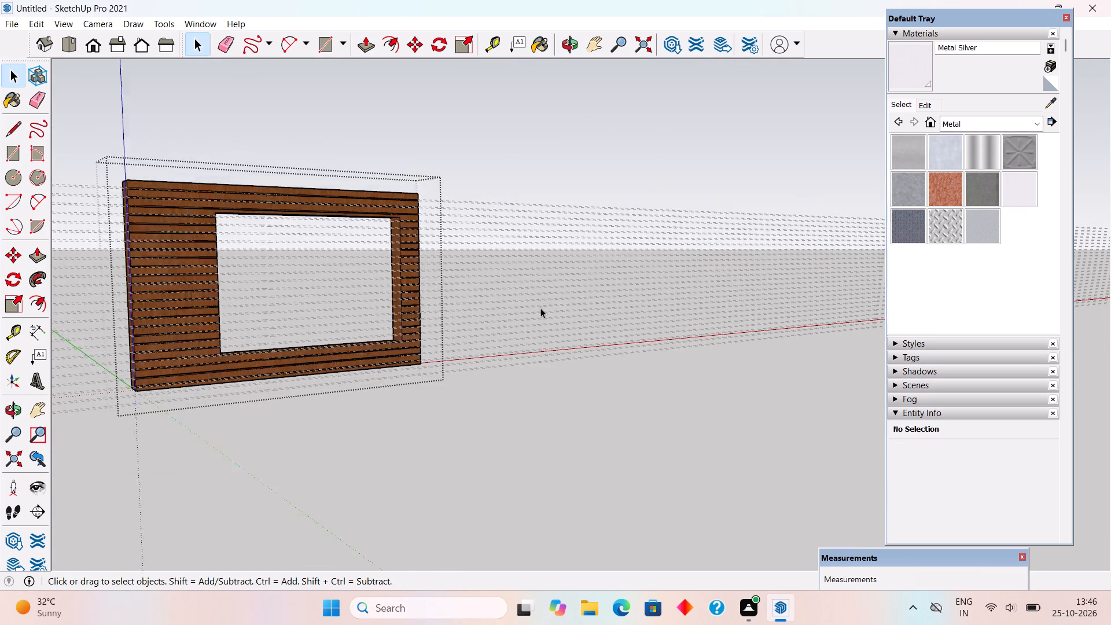
pyautogui.scroll(-5, 540, 308)
pyautogui.moveTo(470, 340); pyautogui.dragTo(362, 327, button='middle')
pyautogui.scroll(5, 244, 226)
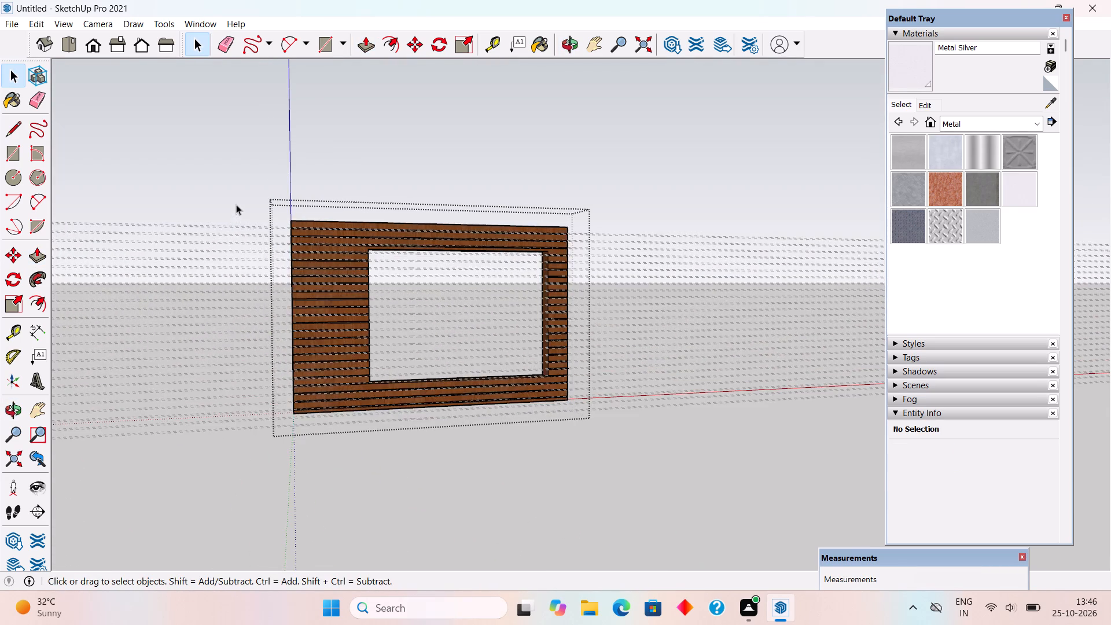
pyautogui.scroll(2, 236, 181)
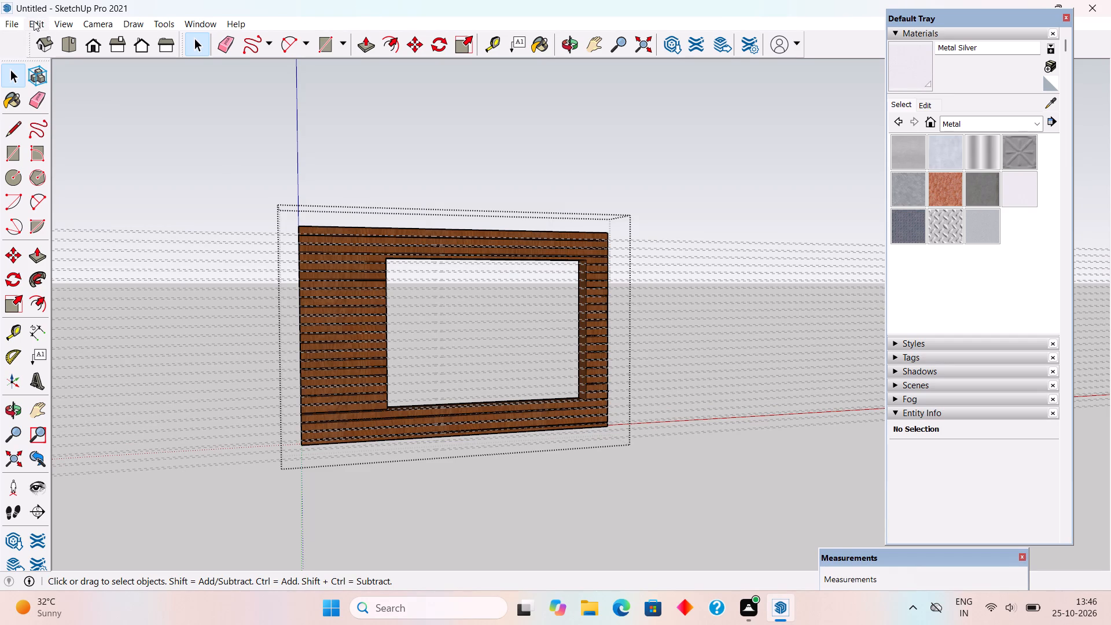
# Close the wooden frame group and delete all the guides in the model.
pyautogui.click(151, 133)
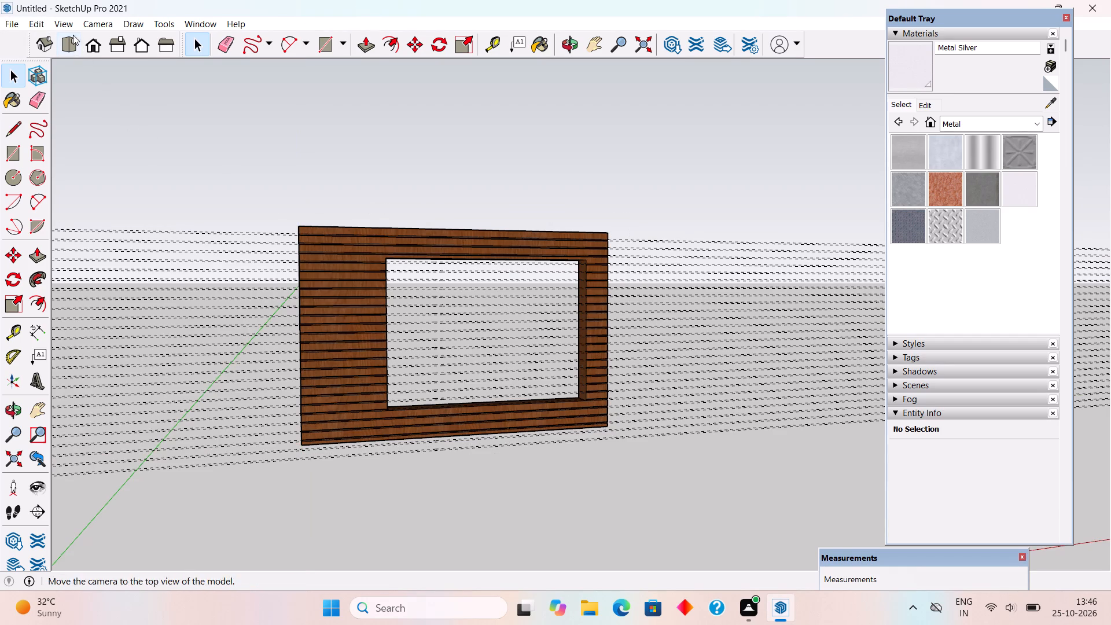
pyautogui.click(45, 25)
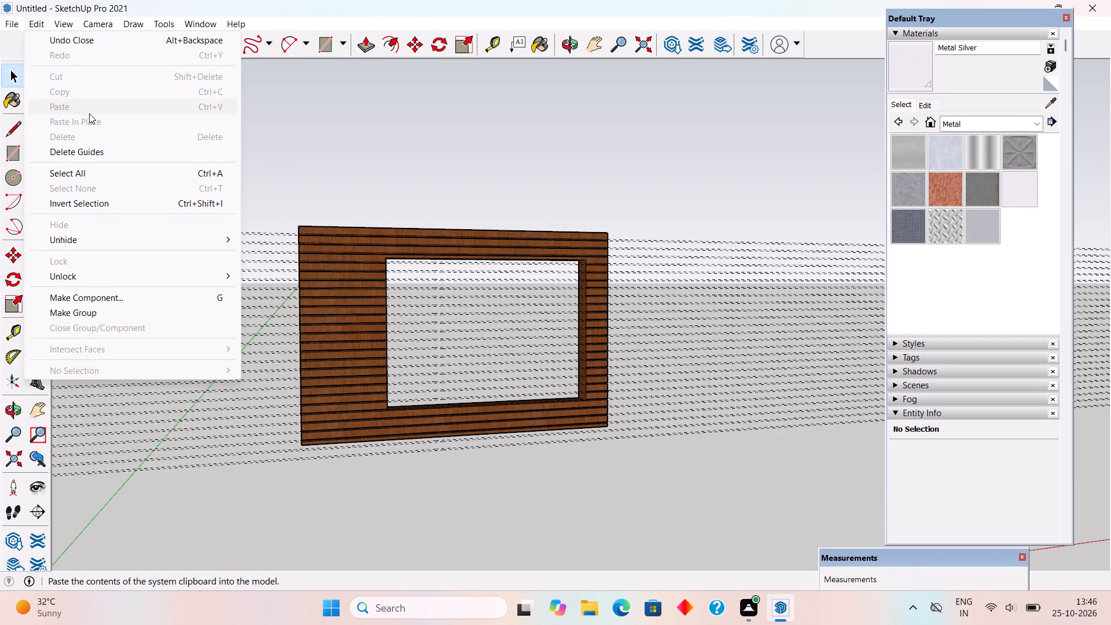
pyautogui.click(105, 146)
# Unhide all the hidden parts of the house around the wooden frame.
pyautogui.scroll(-5, 106, 146)
pyautogui.scroll(5, 330, 304)
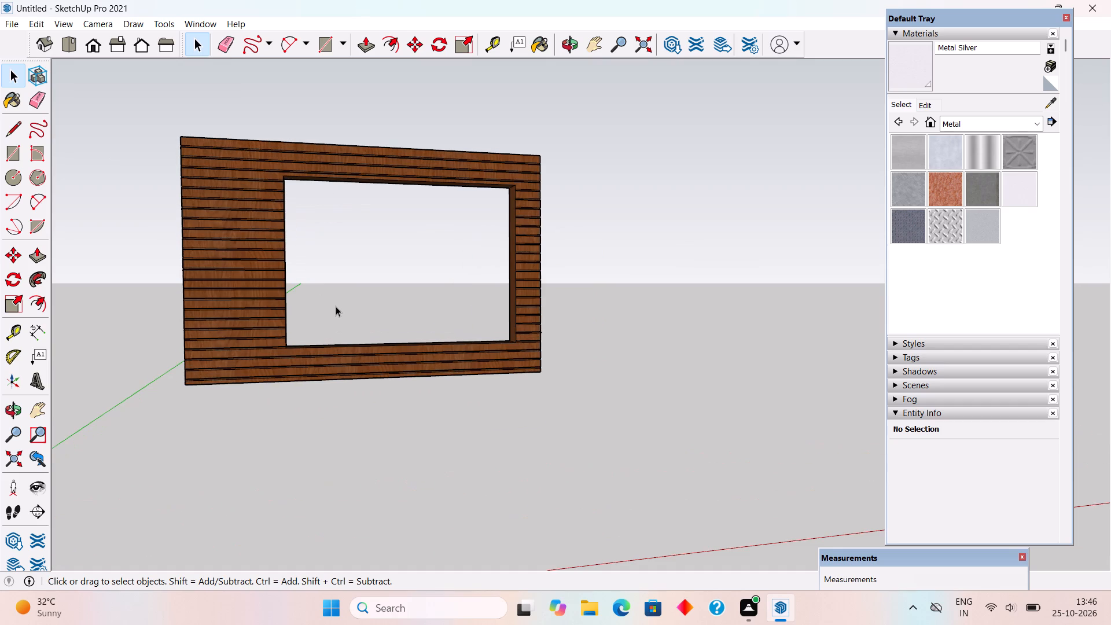
pyautogui.scroll(-1, 510, 389)
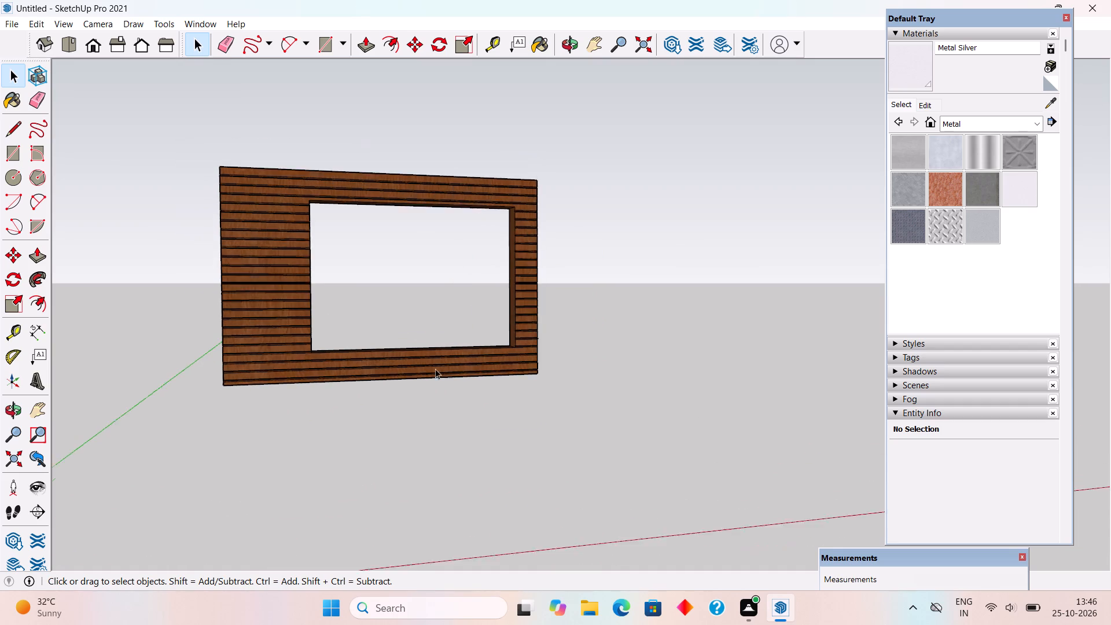
pyautogui.scroll(-1, 435, 369)
pyautogui.moveTo(320, 354); pyautogui.dragTo(248, 355, button='middle')
pyautogui.scroll(2, 260, 361)
pyautogui.scroll(2, 244, 302)
pyautogui.moveTo(269, 322); pyautogui.dragTo(320, 351, button='middle')
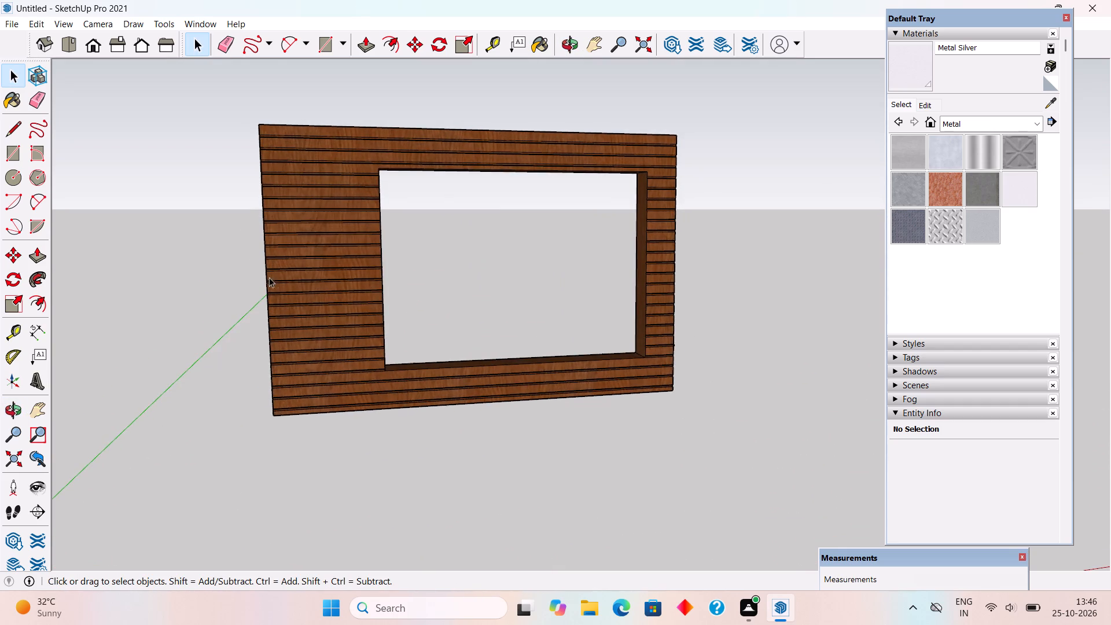
pyautogui.scroll(4, 228, 218)
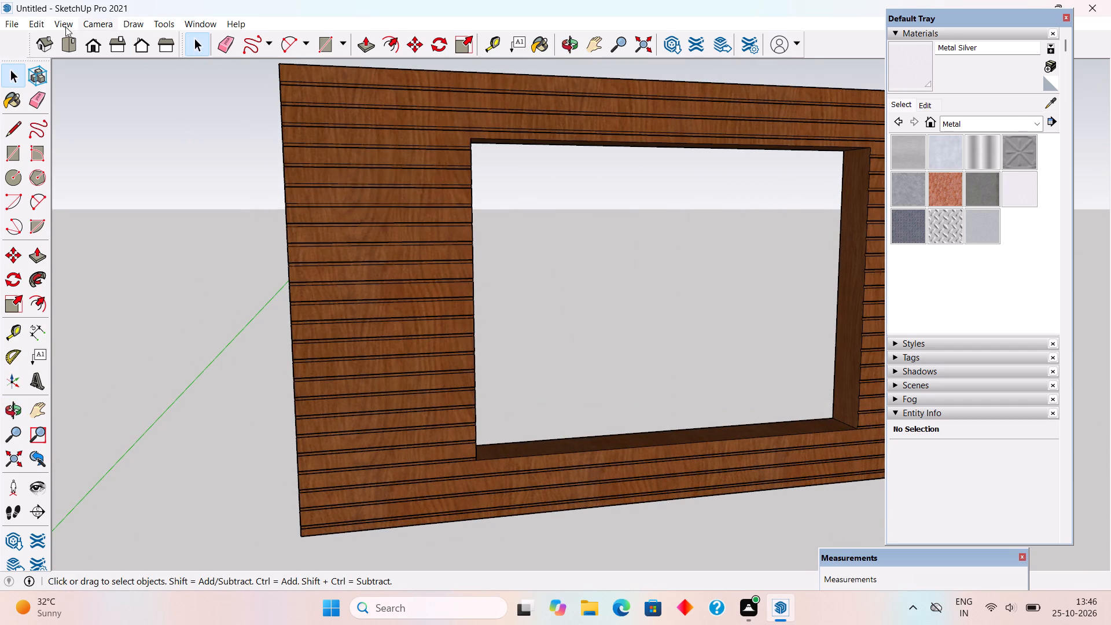
pyautogui.click(31, 21)
pyautogui.click(101, 238)
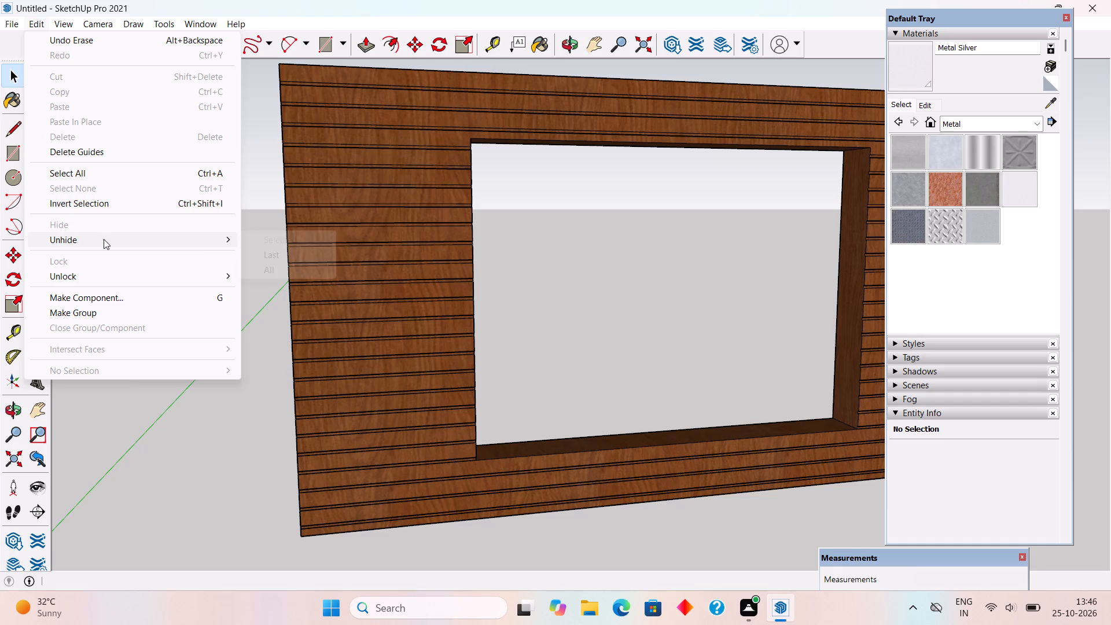
pyautogui.click(279, 266)
# Examine the finished balcony frame within the house facade from the front, above and at an angle.
pyautogui.scroll(-5, 279, 266)
pyautogui.moveTo(348, 314); pyautogui.dragTo(317, 312, button='middle')
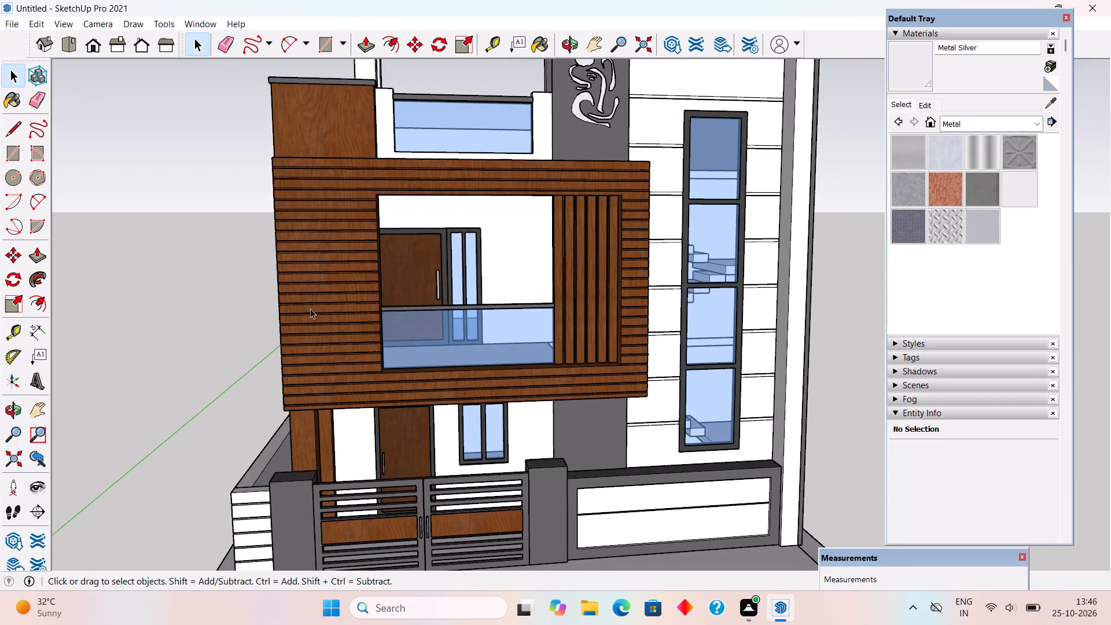
pyautogui.moveTo(382, 238); pyautogui.dragTo(385, 212, button='middle')
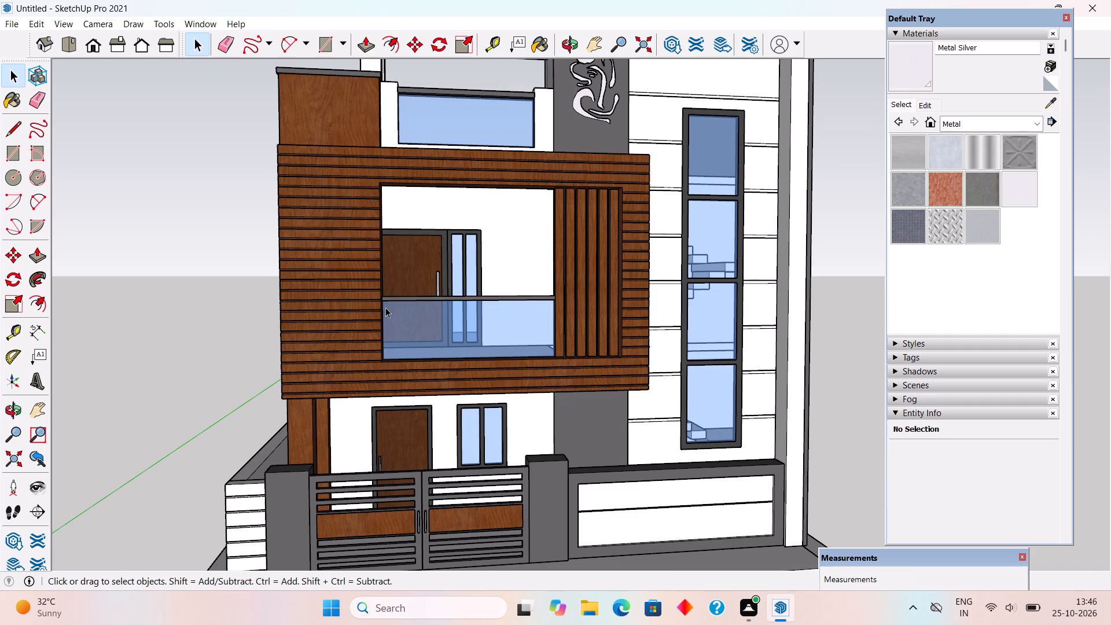
pyautogui.moveTo(388, 295); pyautogui.dragTo(433, 441, button='middle')
pyautogui.scroll(6, 332, 266)
pyautogui.scroll(-2, 335, 241)
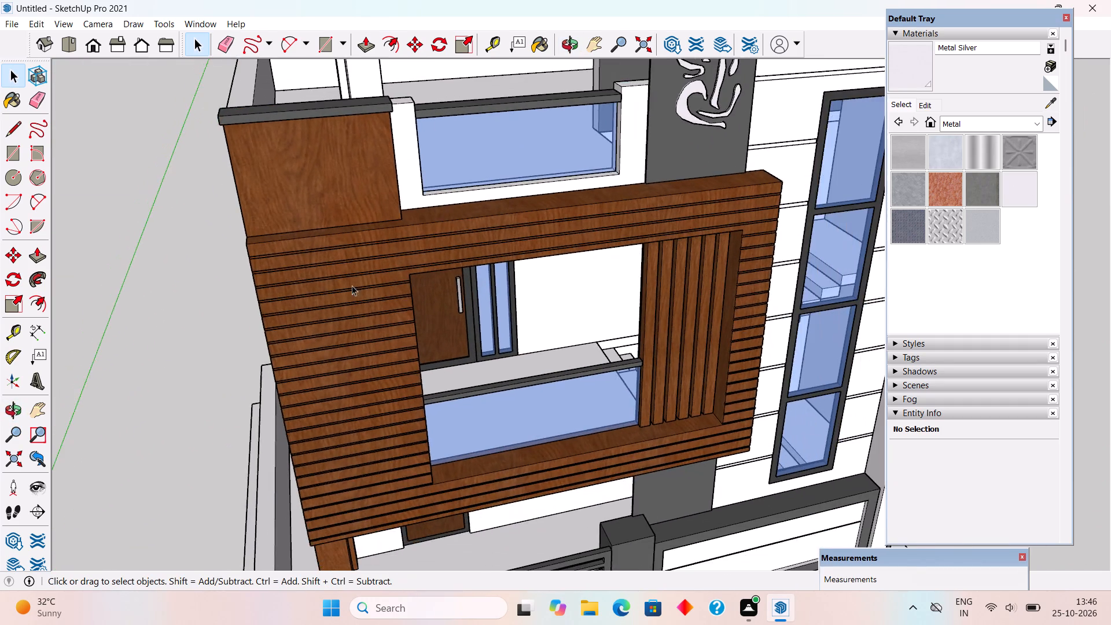
pyautogui.scroll(-1, 352, 285)
pyautogui.moveTo(369, 262); pyautogui.dragTo(382, 173, button='middle')
pyautogui.scroll(-5, 396, 187)
pyautogui.scroll(6, 369, 53)
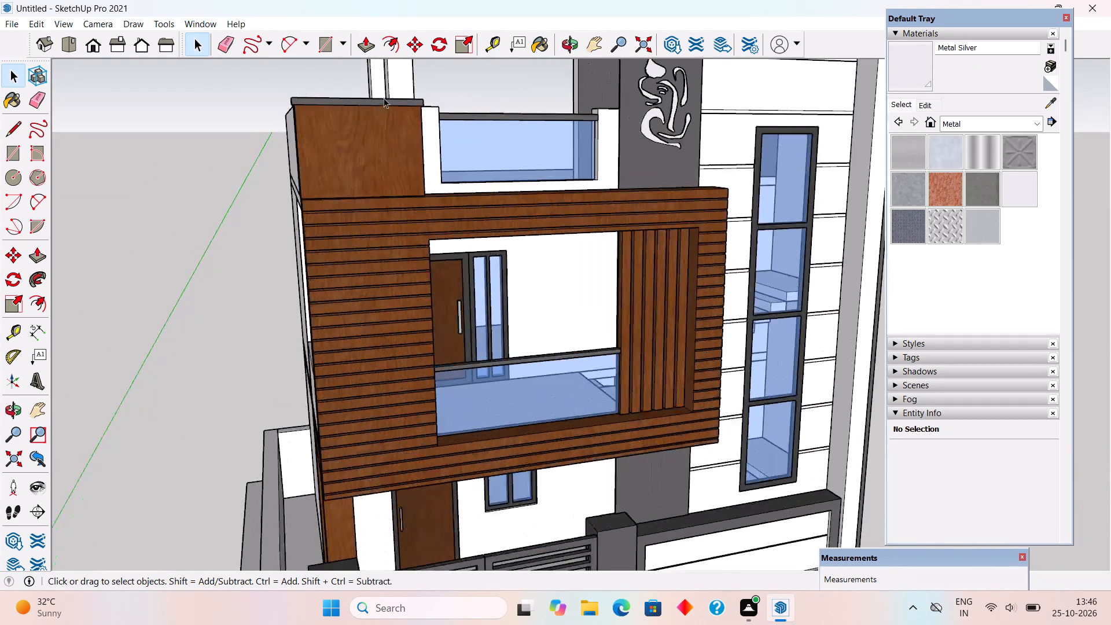
# Place a guide 5" below the top edge of the plain wooden panel above the balcony frame.
pyautogui.scroll(11, 384, 98)
pyautogui.moveTo(359, 98); pyautogui.dragTo(355, 57, button='middle')
pyautogui.scroll(-1, 348, 141)
pyautogui.moveTo(380, 317); pyautogui.dragTo(392, 374, button='middle')
pyautogui.scroll(5, 317, 92)
pyautogui.scroll(-3, 378, 236)
pyautogui.scroll(-4, 446, 304)
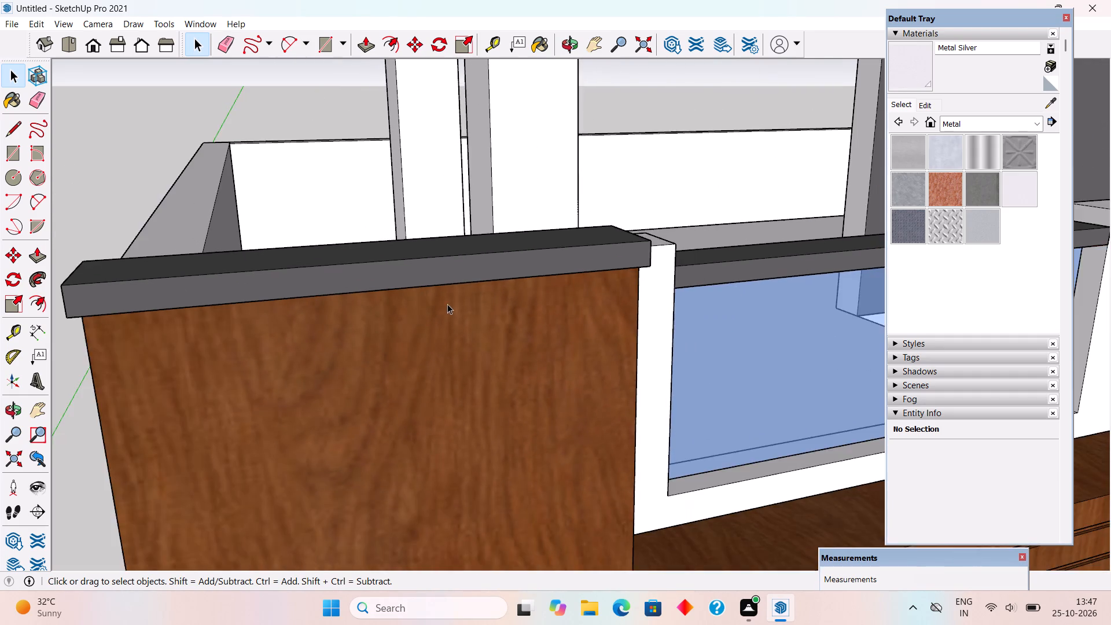
pyautogui.scroll(-2, 448, 308)
pyautogui.moveTo(444, 307); pyautogui.dragTo(448, 216, button='middle')
pyautogui.scroll(2, 437, 194)
pyautogui.moveTo(431, 179); pyautogui.dragTo(417, 148, button='middle')
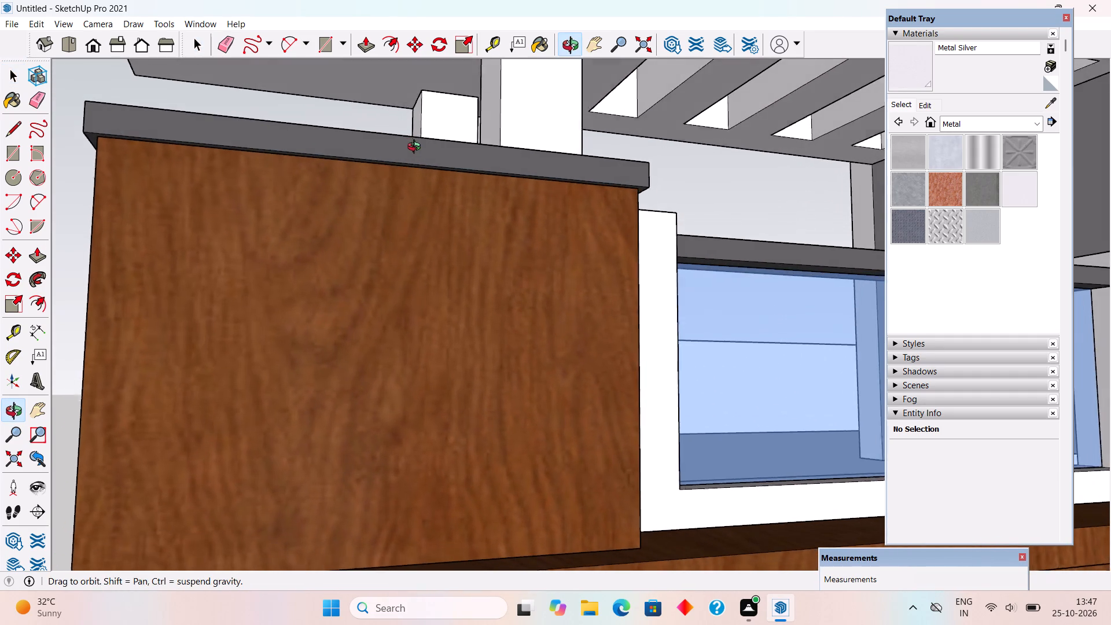
pyautogui.moveTo(417, 148); pyautogui.dragTo(414, 145, button='middle')
pyautogui.scroll(-2, 410, 141)
pyautogui.press('t')
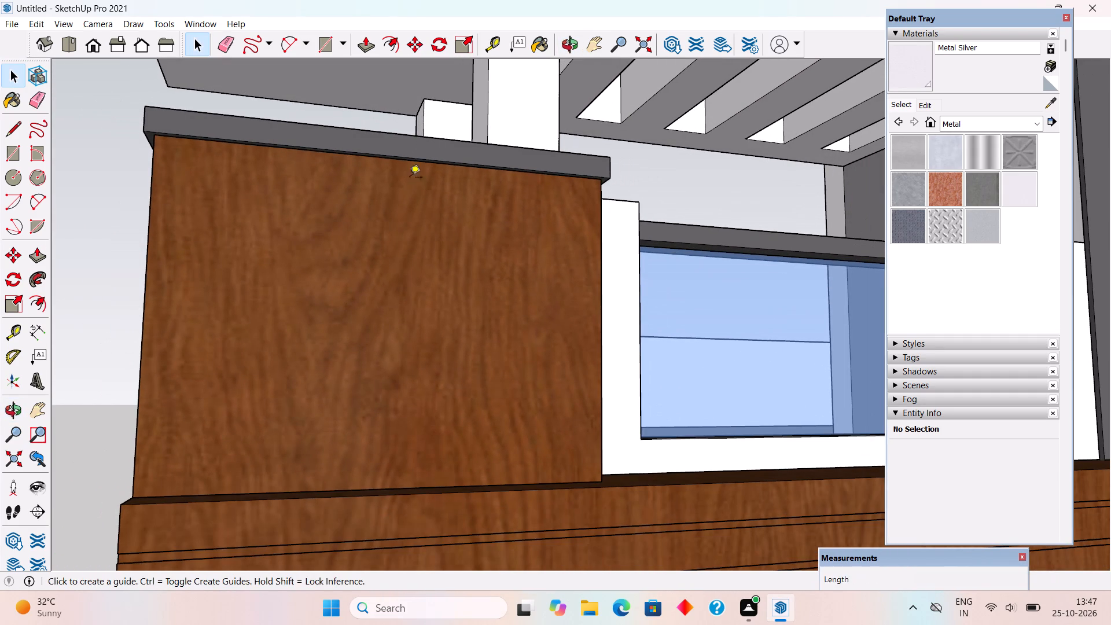
pyautogui.scroll(3, 378, 167)
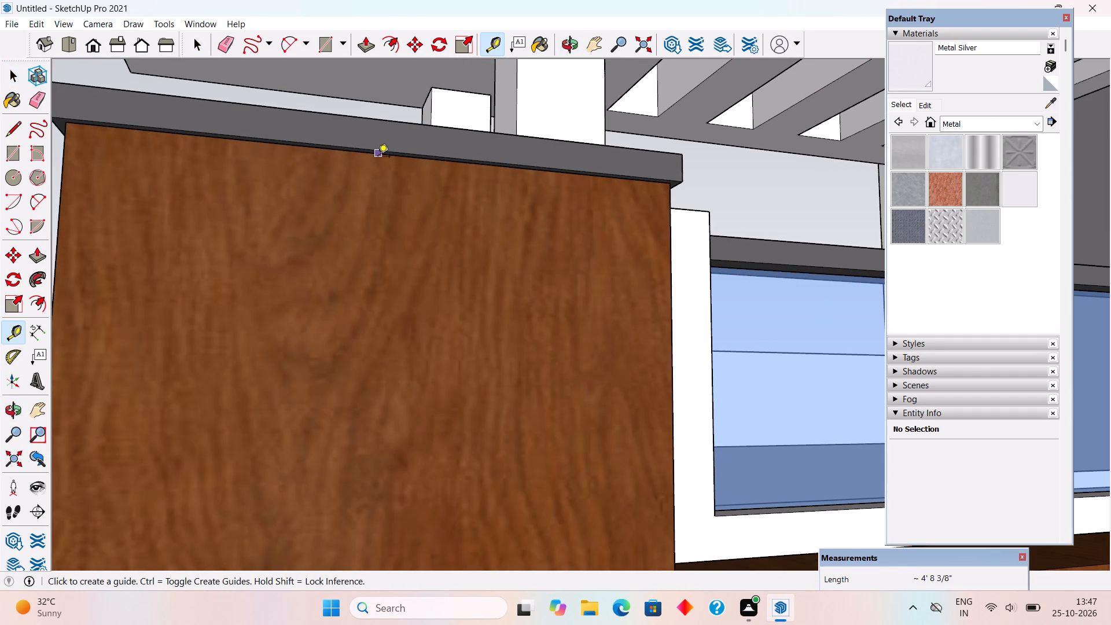
pyautogui.click(378, 157)
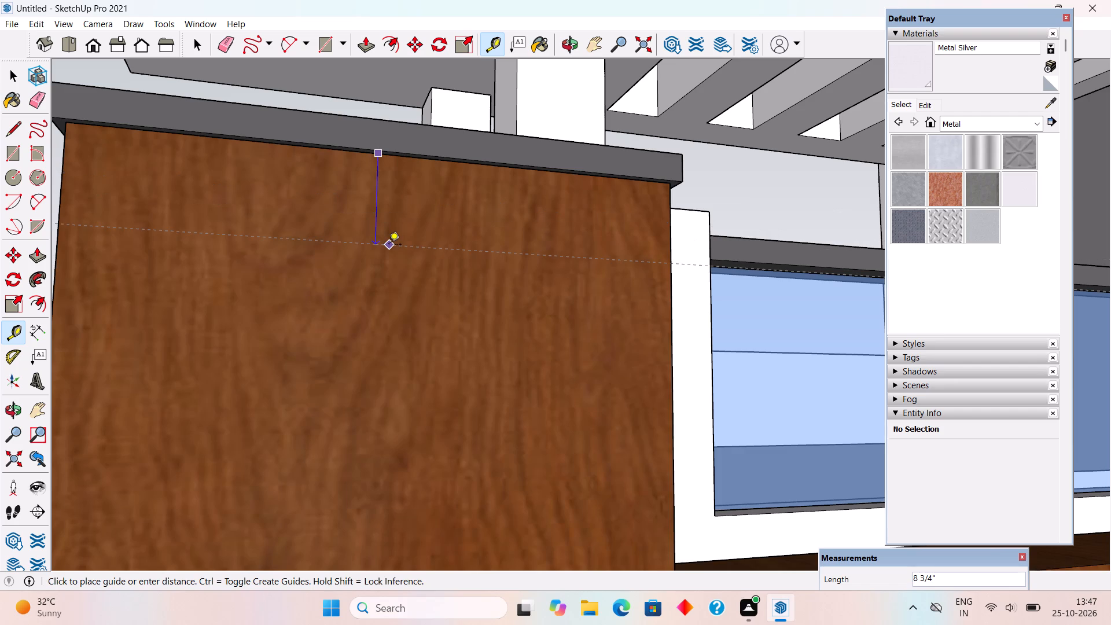
pyautogui.write('5"')
pyautogui.press('Return')
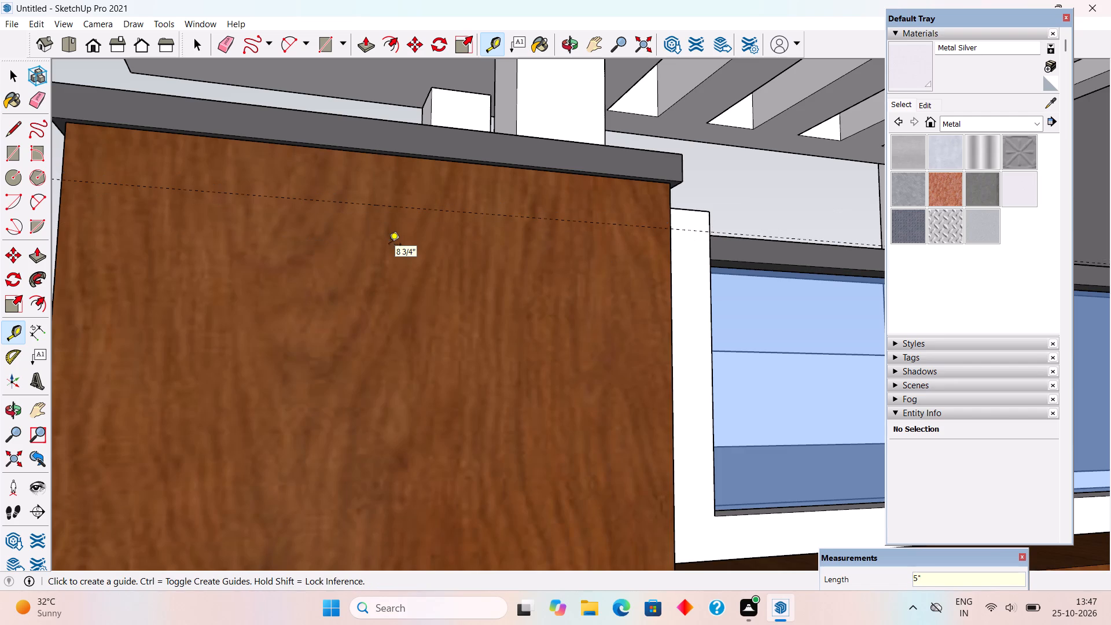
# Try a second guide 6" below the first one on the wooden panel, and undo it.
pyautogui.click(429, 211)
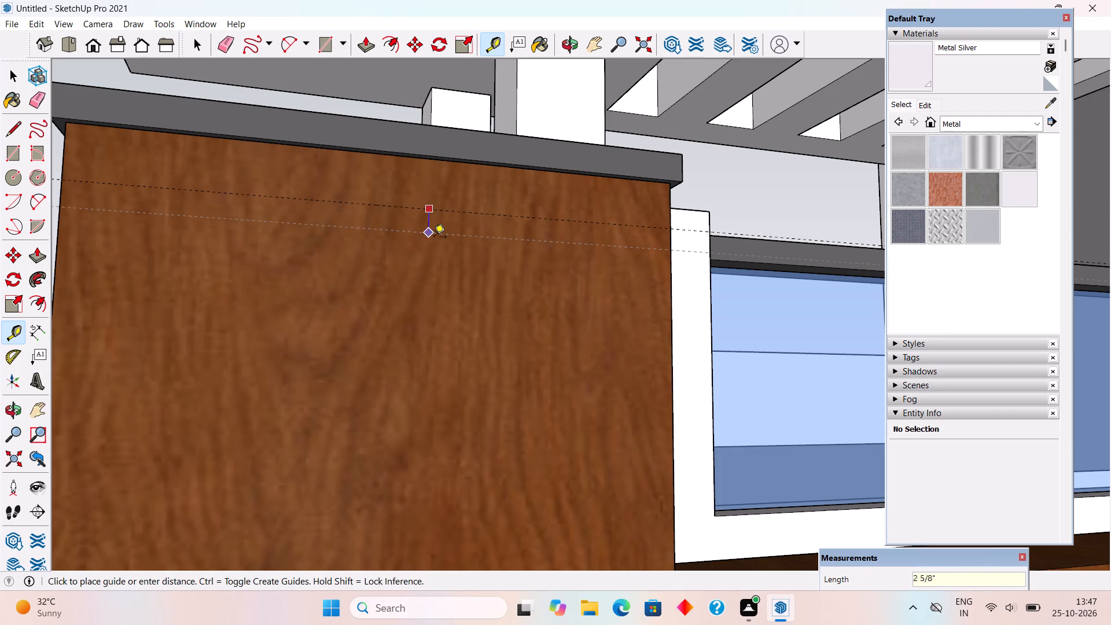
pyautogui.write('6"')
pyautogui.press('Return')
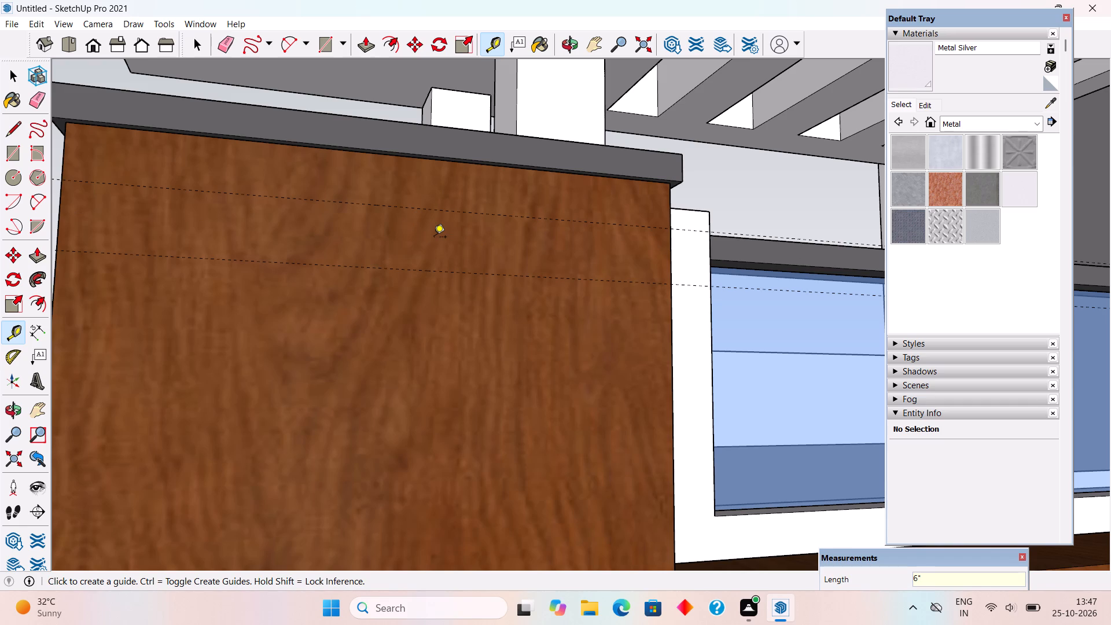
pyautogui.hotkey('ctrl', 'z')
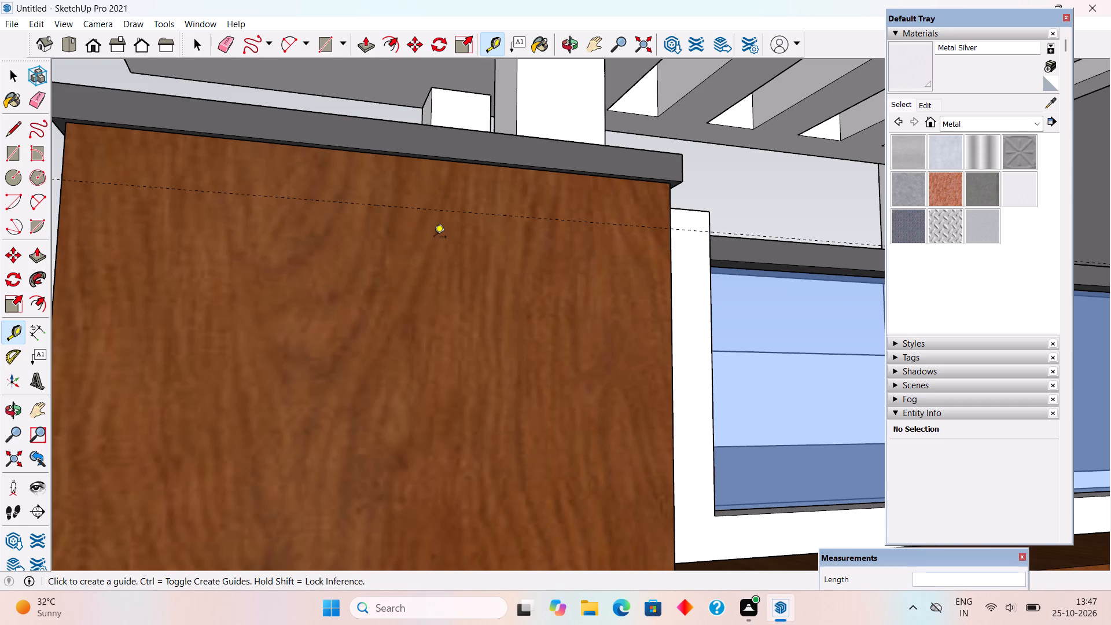
# Place a second guide 1" below the first one on the wooden panel.
pyautogui.click(463, 213)
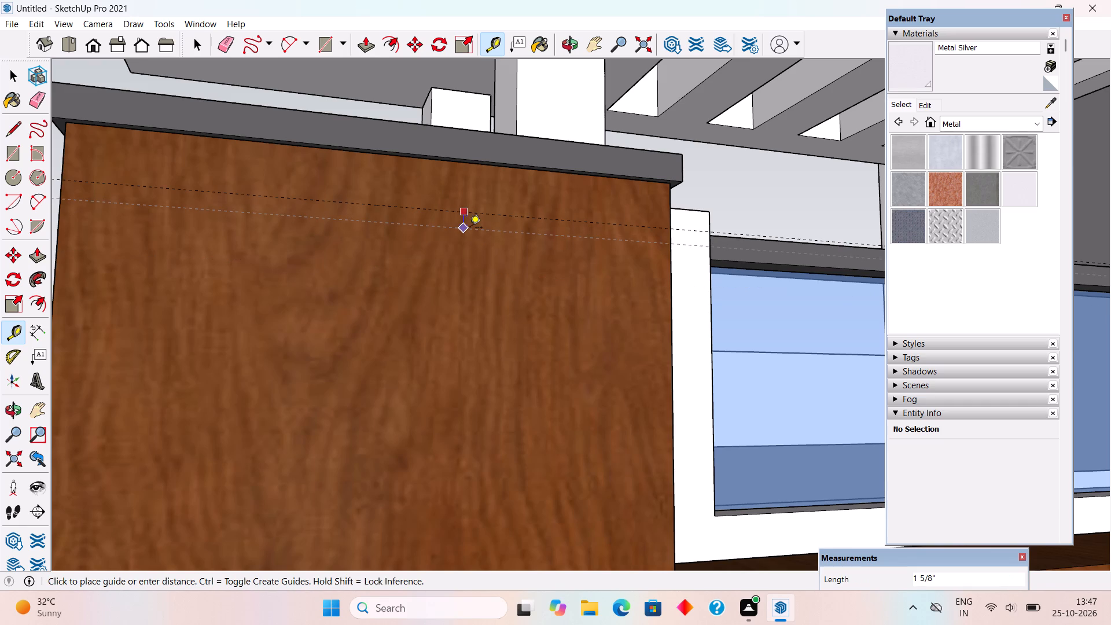
pyautogui.write('1"')
pyautogui.press('Return')
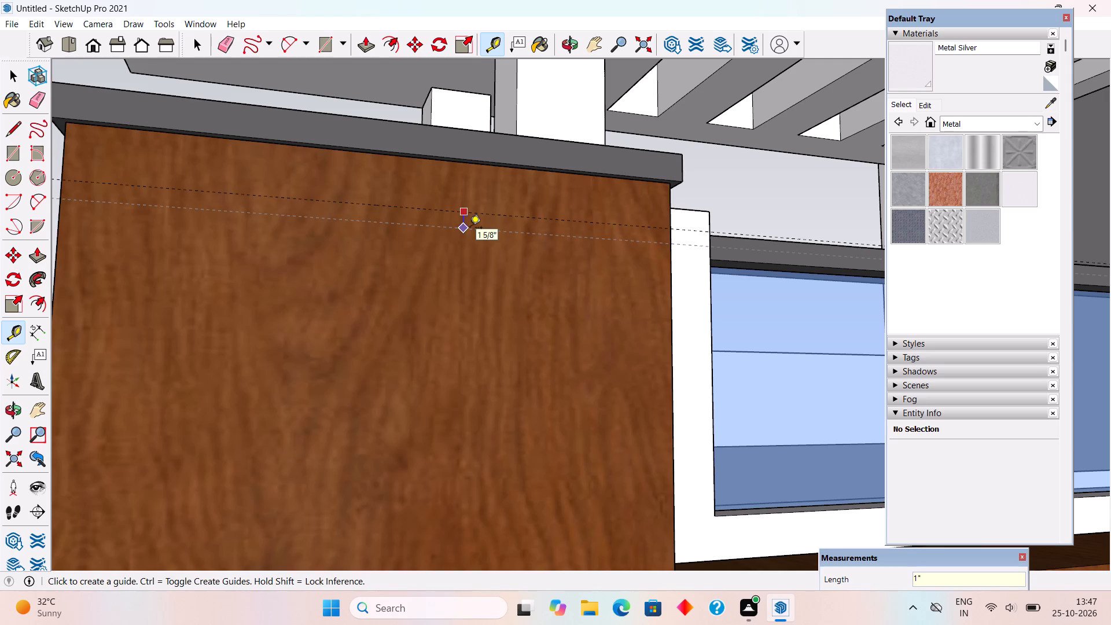
pyautogui.press('space')
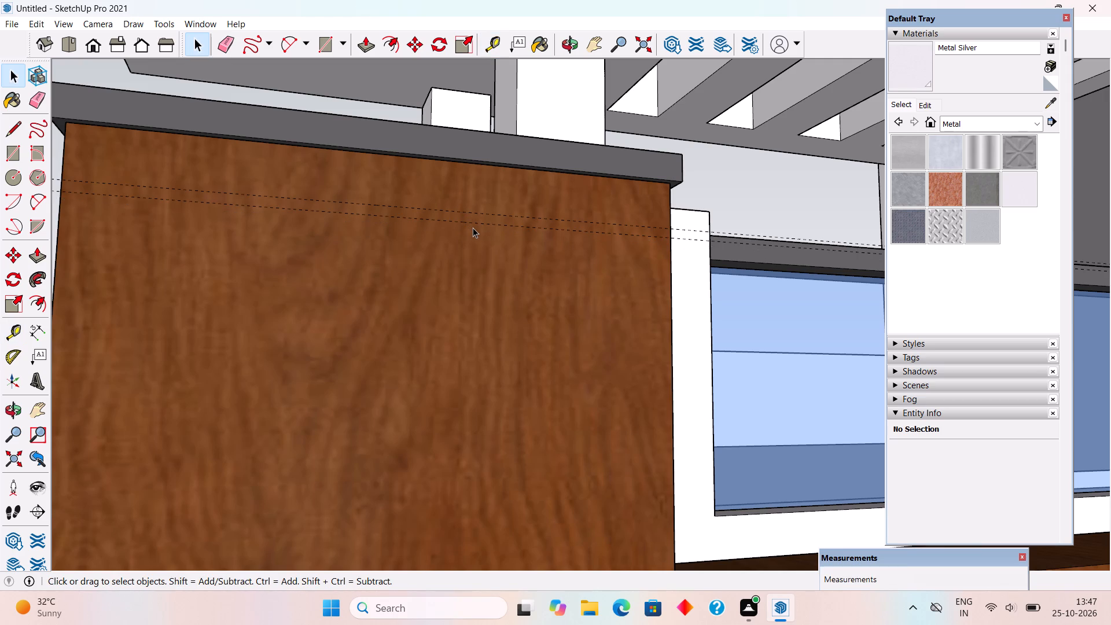
# Copy the pair of guides 6" down the wooden panel and repeat the copy ten times (x10).
pyautogui.click(488, 216)
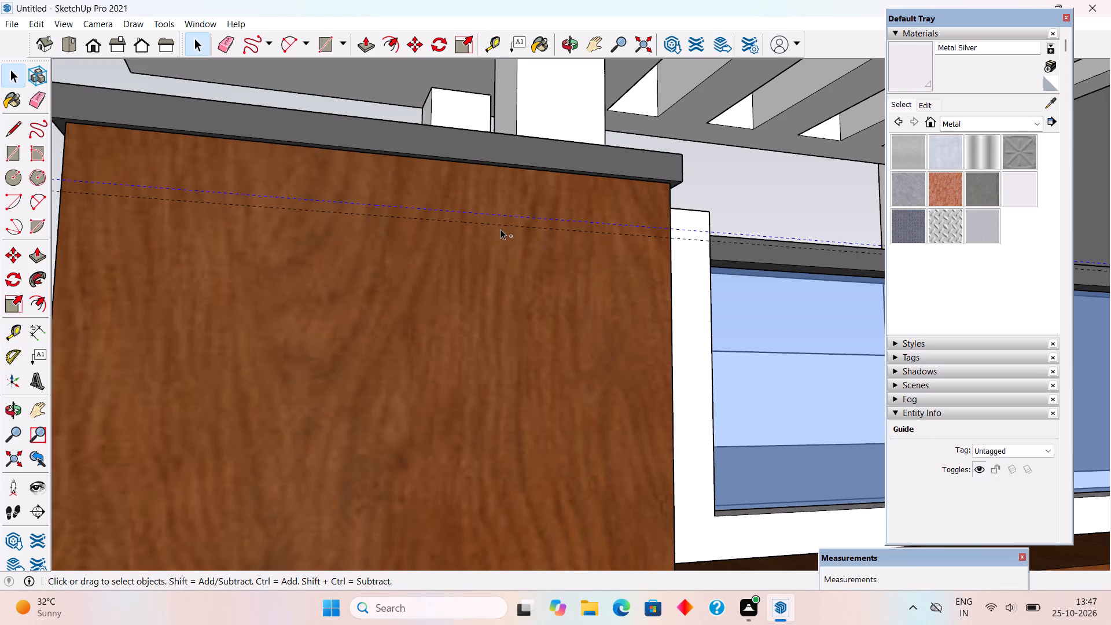
pyautogui.keyDown('ctrl'); pyautogui.click(503, 225); pyautogui.keyUp('ctrl')
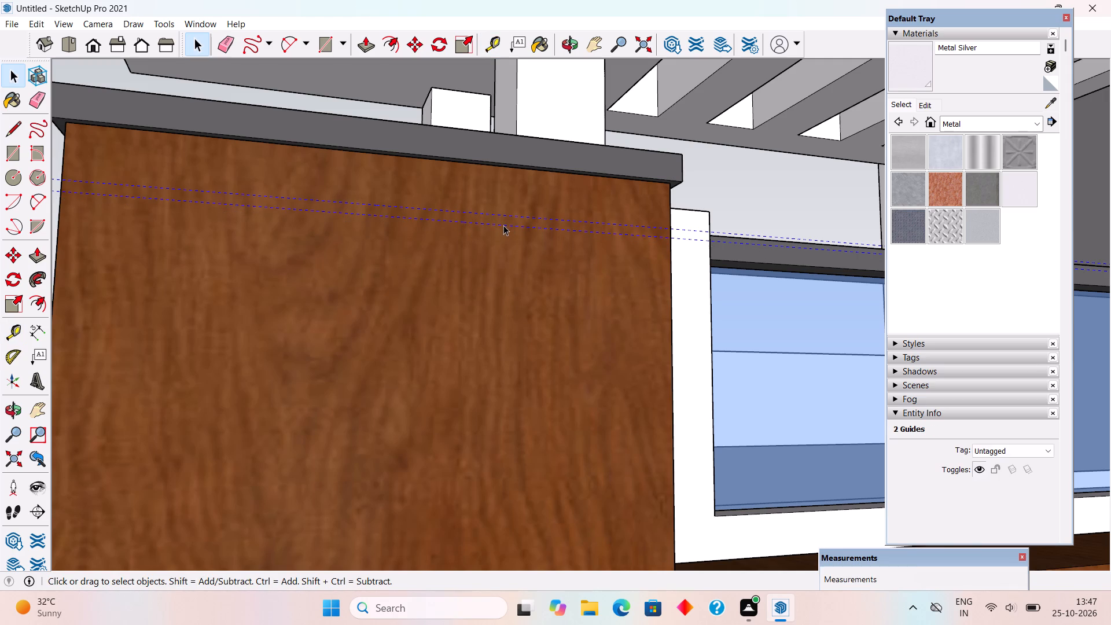
pyautogui.press('space')
pyautogui.click(503, 225)
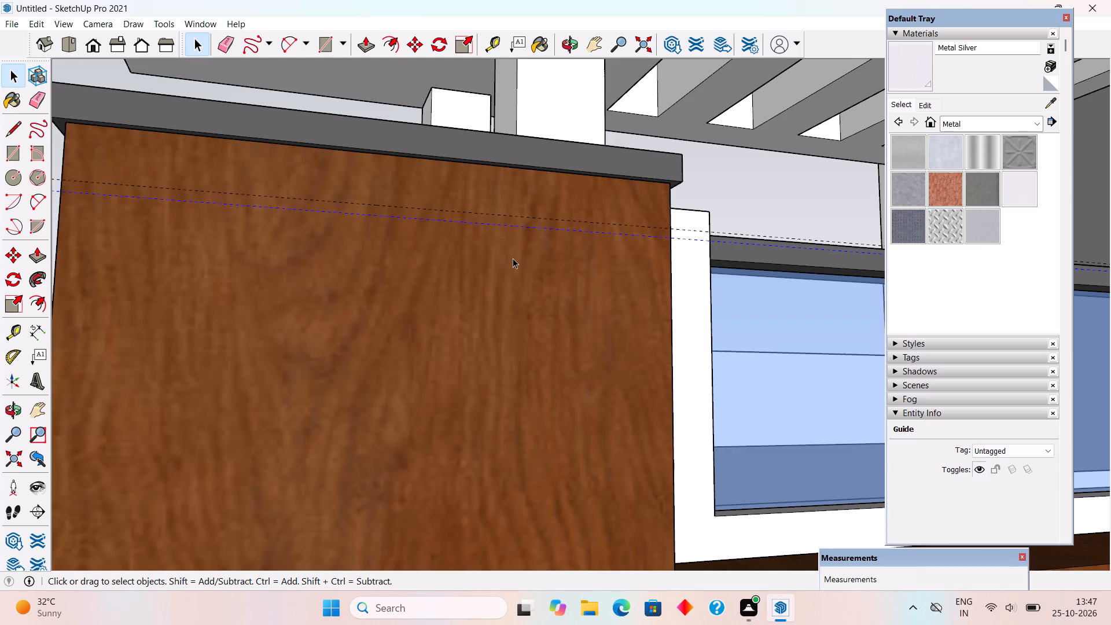
pyautogui.scroll(4, 513, 258)
pyautogui.keyDown('ctrl'); pyautogui.click(529, 200); pyautogui.keyUp('ctrl')
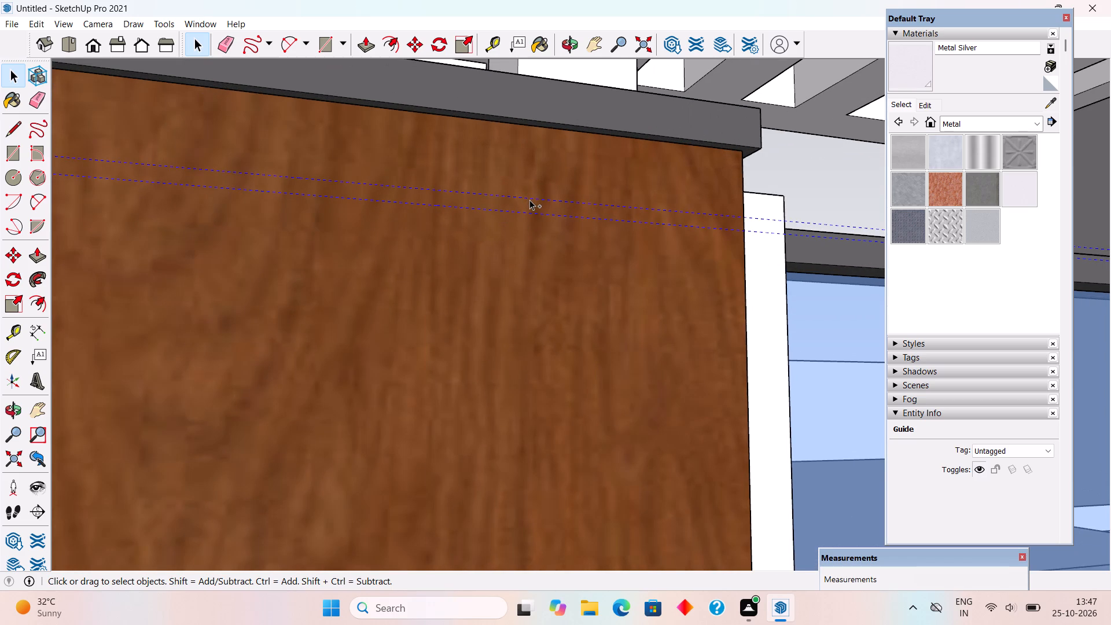
pyautogui.press('m')
pyautogui.click(529, 200)
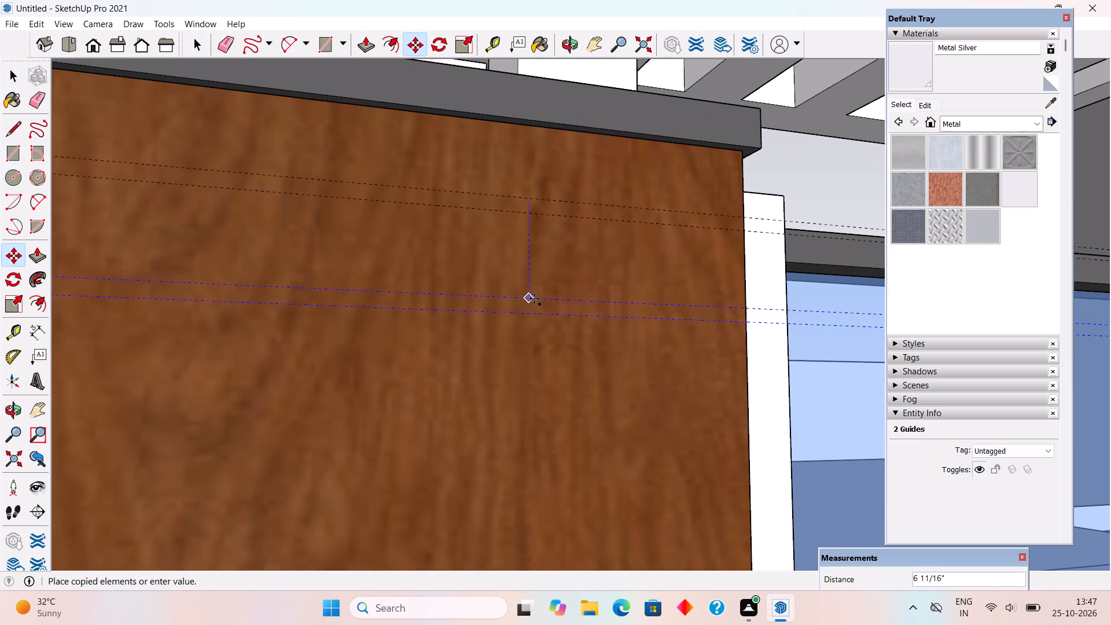
pyautogui.write('6"')
pyautogui.press('Return')
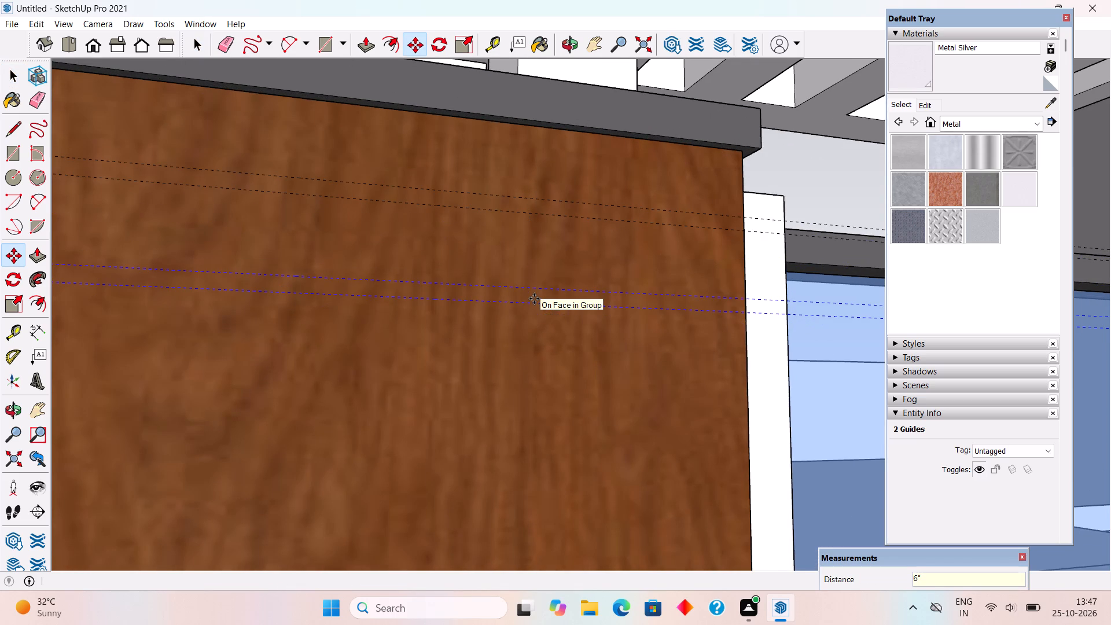
pyautogui.write('x10')
pyautogui.press('Return')
pyautogui.press('space')
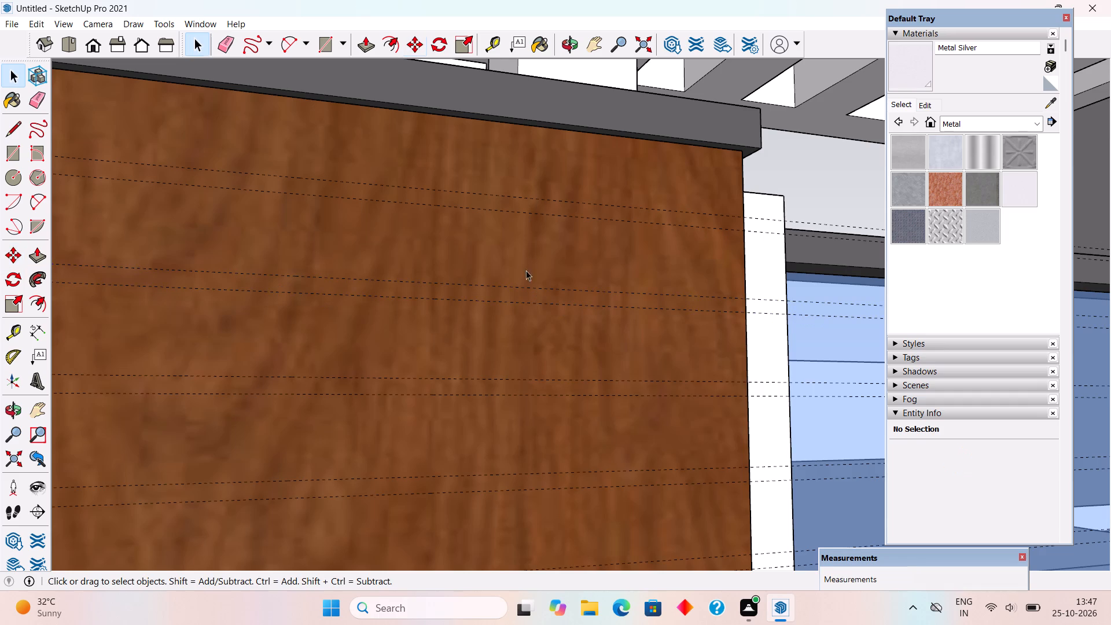
# Open the plain wooden panel for editing and draw full-width 1" by about 4' 8 3/8" rectangles between its top two guide pairs.
pyautogui.scroll(-8, 553, 313)
pyautogui.scroll(-4, 604, 300)
pyautogui.moveTo(606, 299); pyautogui.dragTo(606, 309, button='middle')
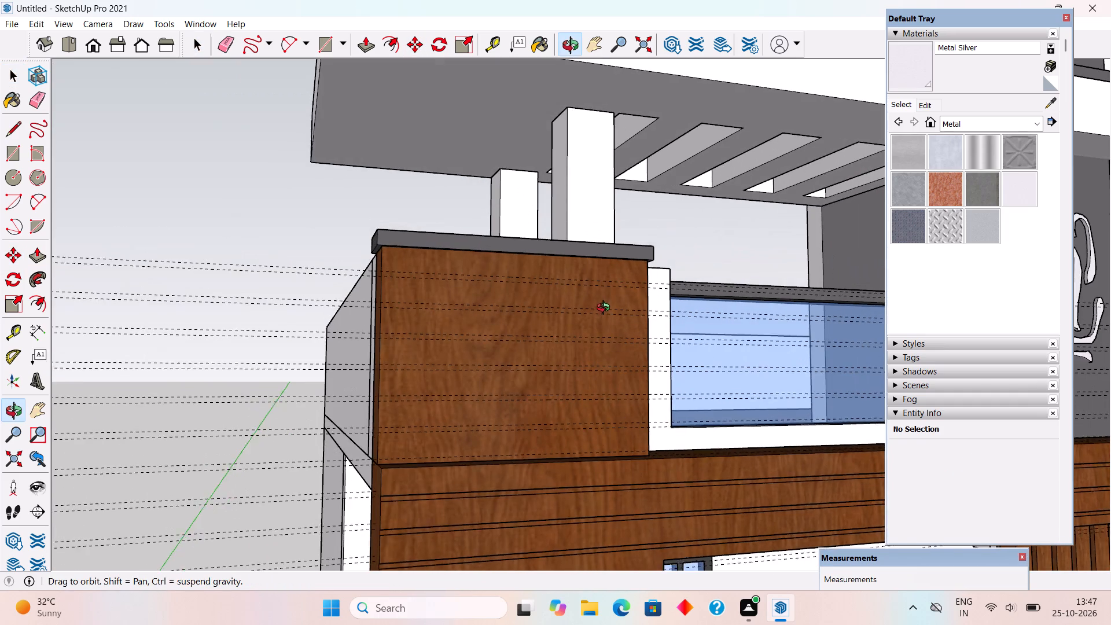
pyautogui.moveTo(606, 309); pyautogui.dragTo(606, 310, button='middle')
pyautogui.scroll(-3, 596, 282)
pyautogui.scroll(7, 510, 298)
pyautogui.scroll(2, 370, 282)
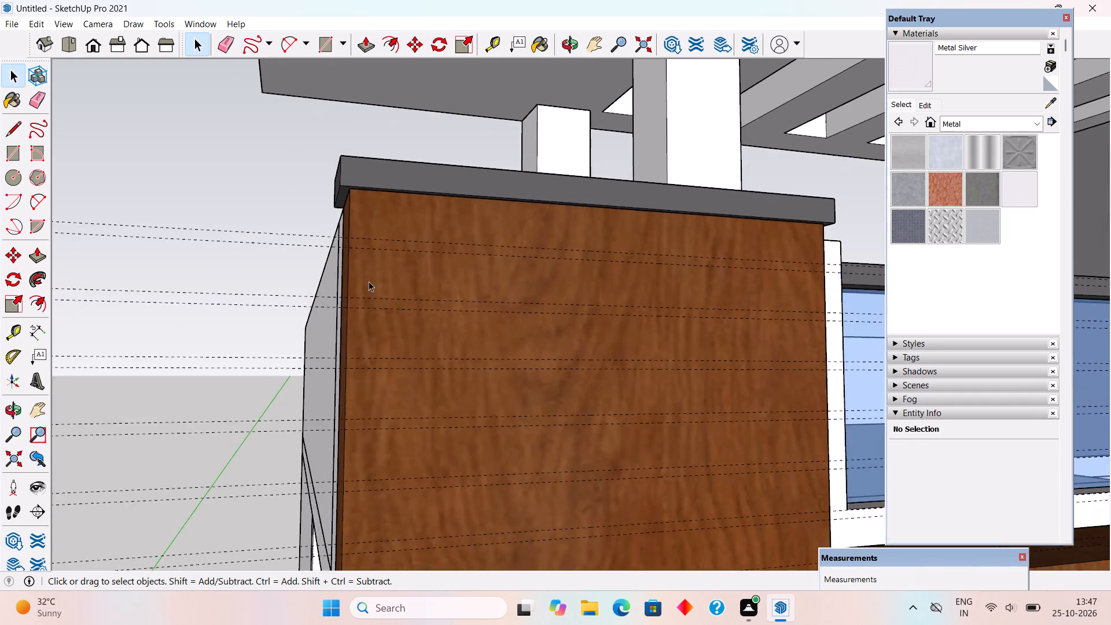
pyautogui.scroll(5, 369, 281)
pyautogui.press('r')
pyautogui.press('space')
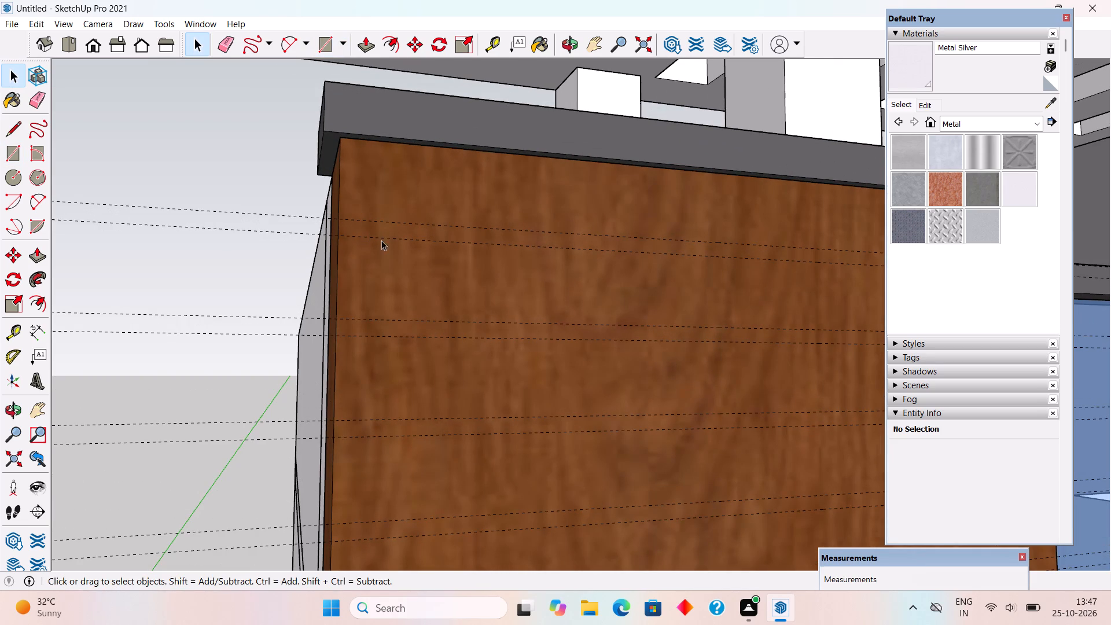
pyautogui.tripleClick(385, 244)
pyautogui.press('r')
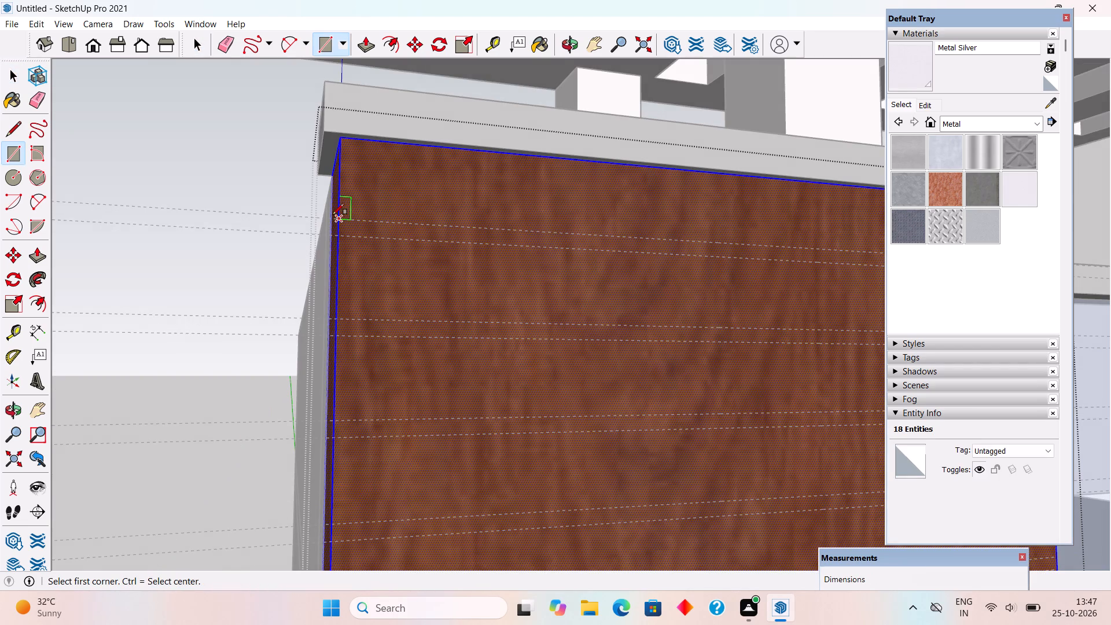
pyautogui.click(338, 222)
pyautogui.scroll(-6, 337, 222)
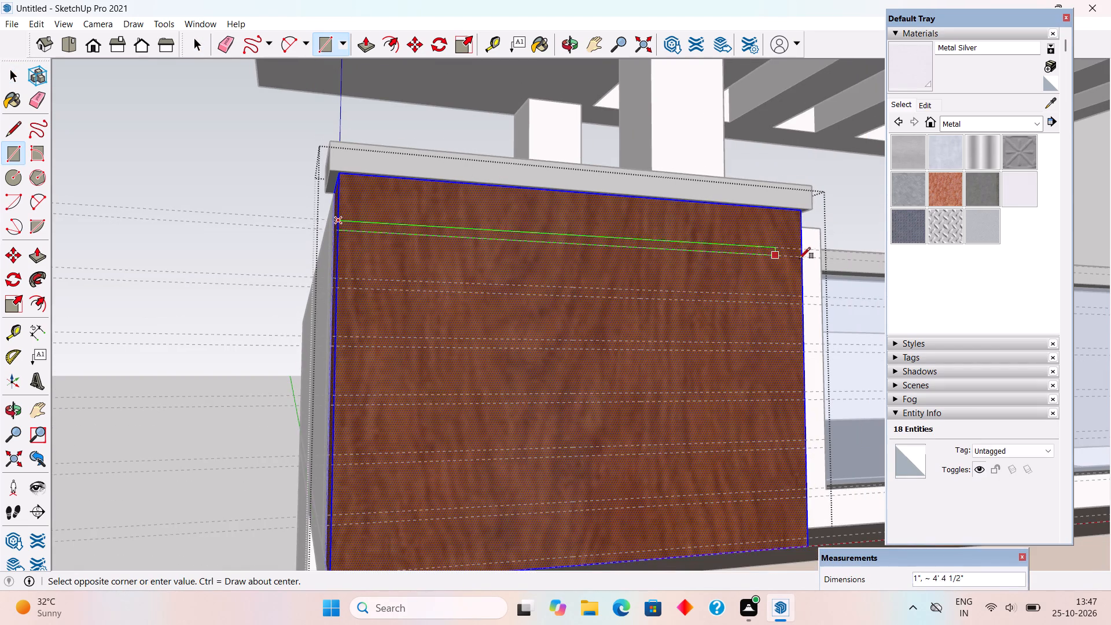
pyautogui.scroll(3, 804, 259)
pyautogui.click(804, 259)
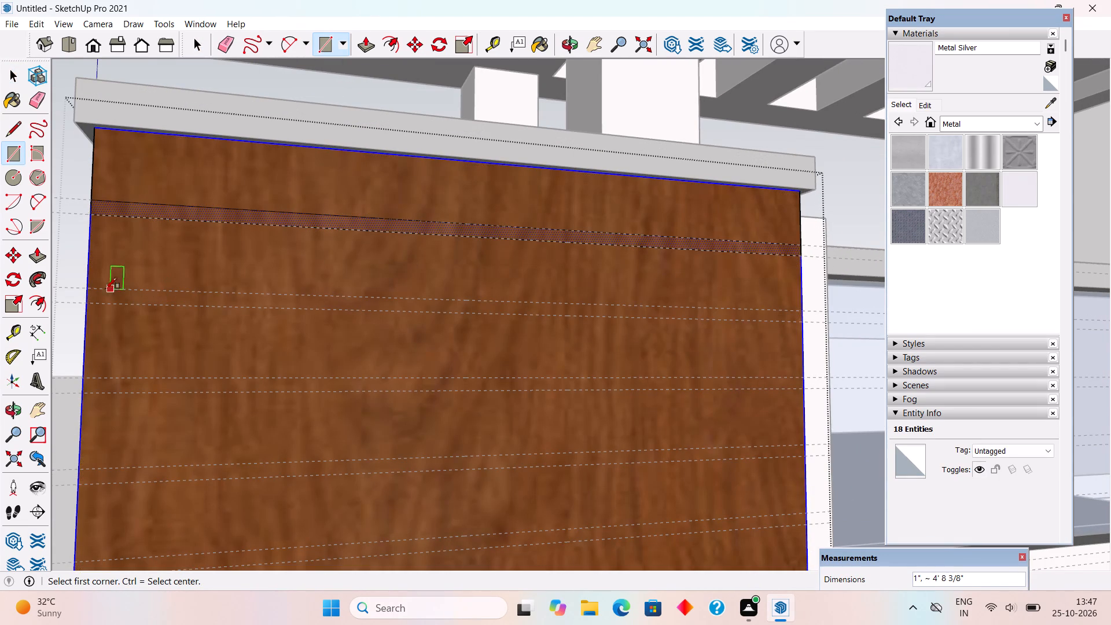
pyautogui.click(87, 288)
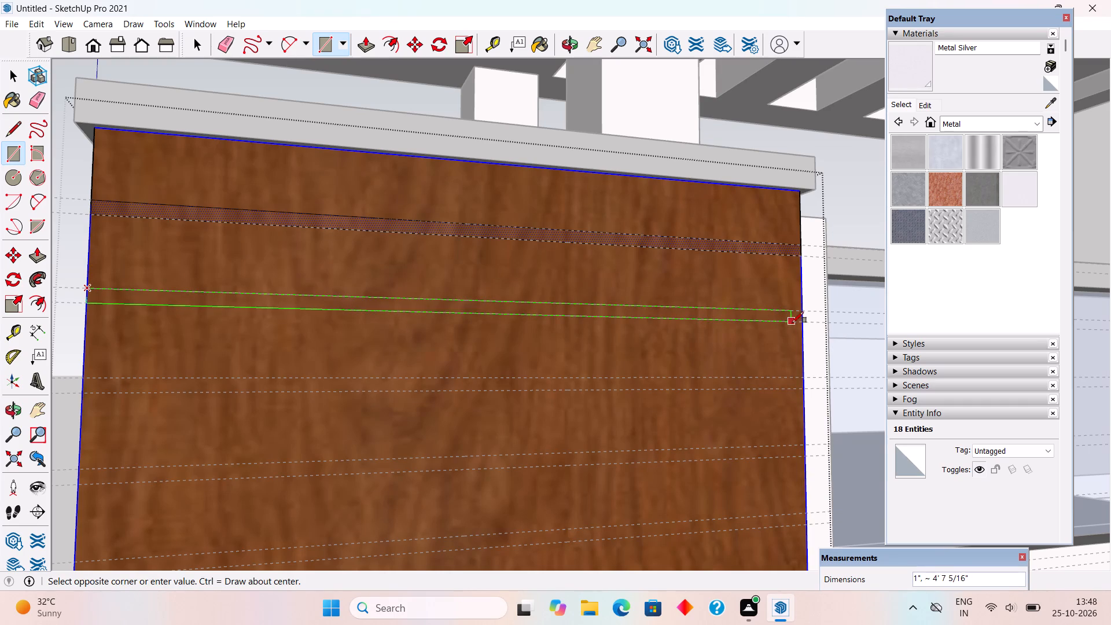
pyautogui.click(803, 325)
# Draw full-width 1" strip rectangles between the third, fourth and fifth guide pairs down the wooden panel.
pyautogui.scroll(-2, 751, 287)
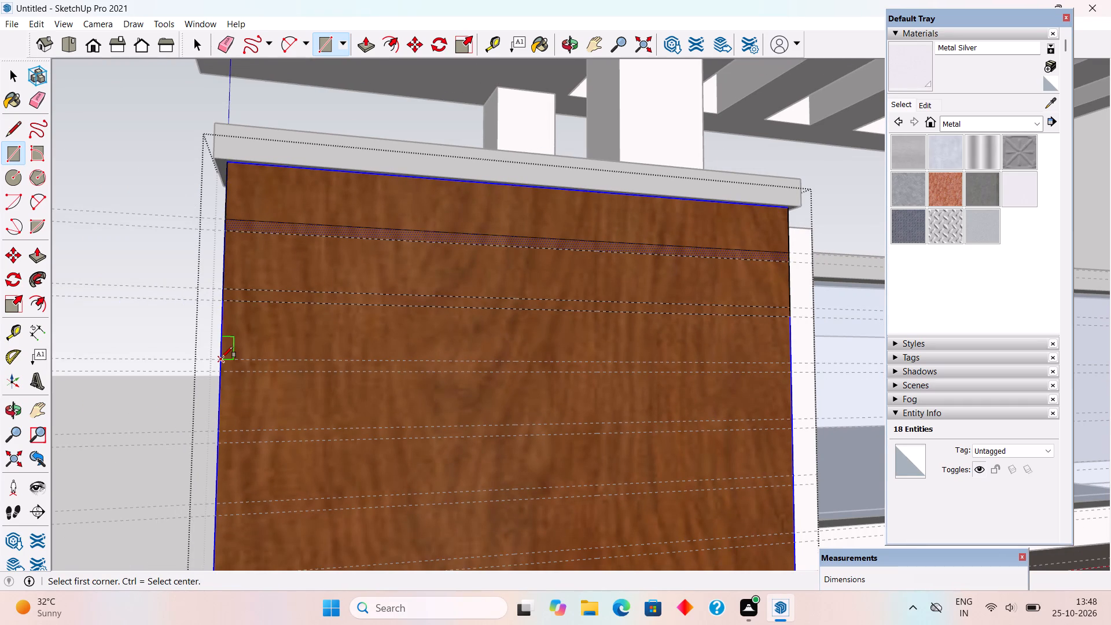
pyautogui.click(222, 358)
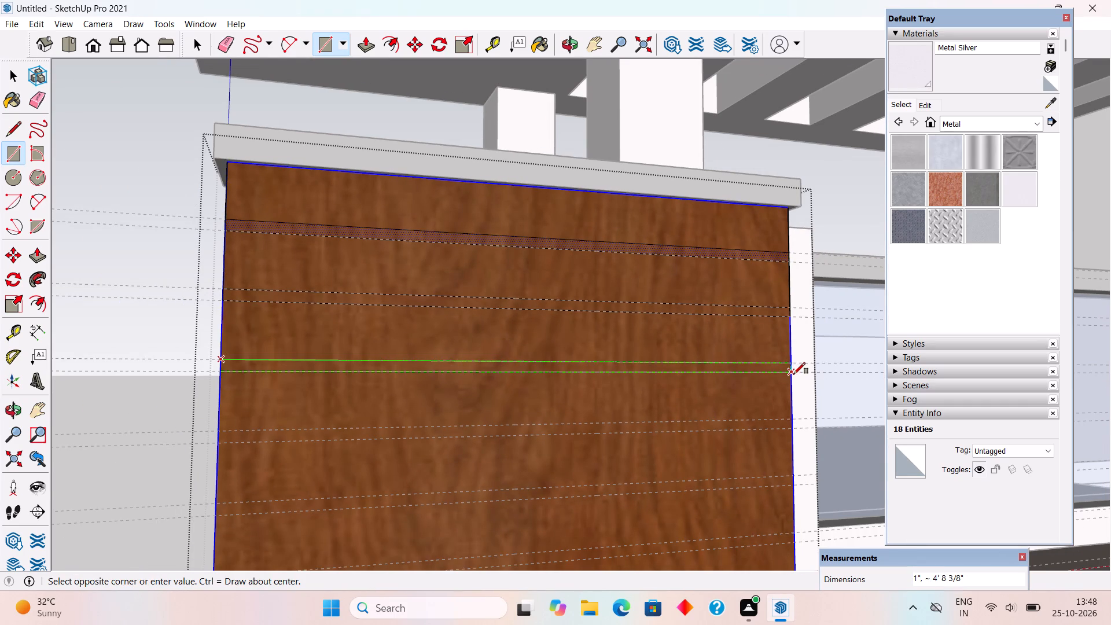
pyautogui.click(794, 374)
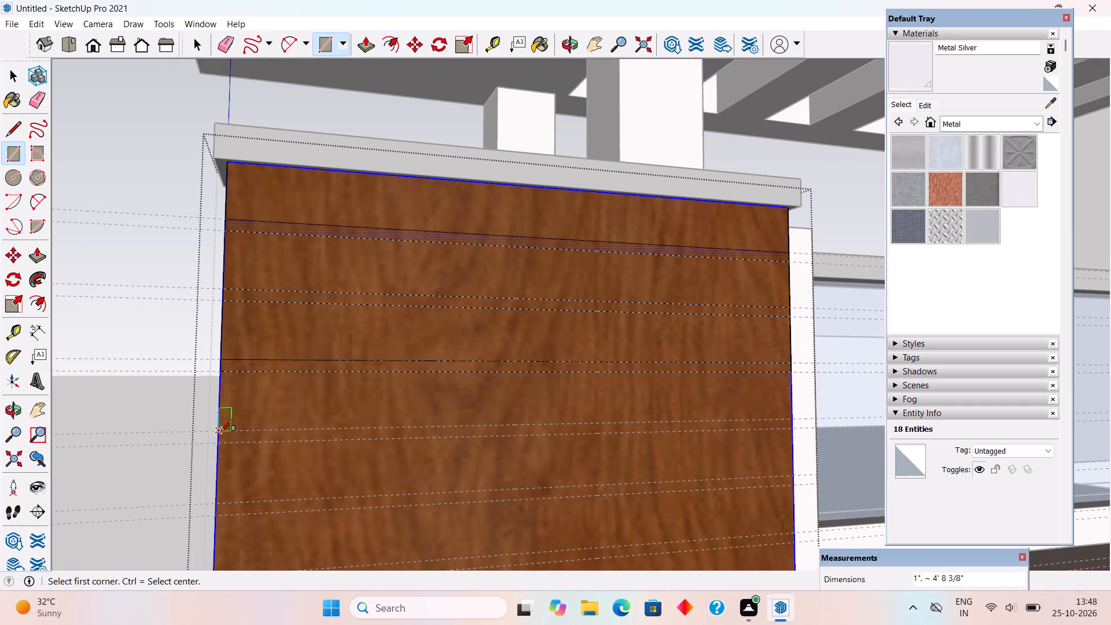
pyautogui.click(221, 431)
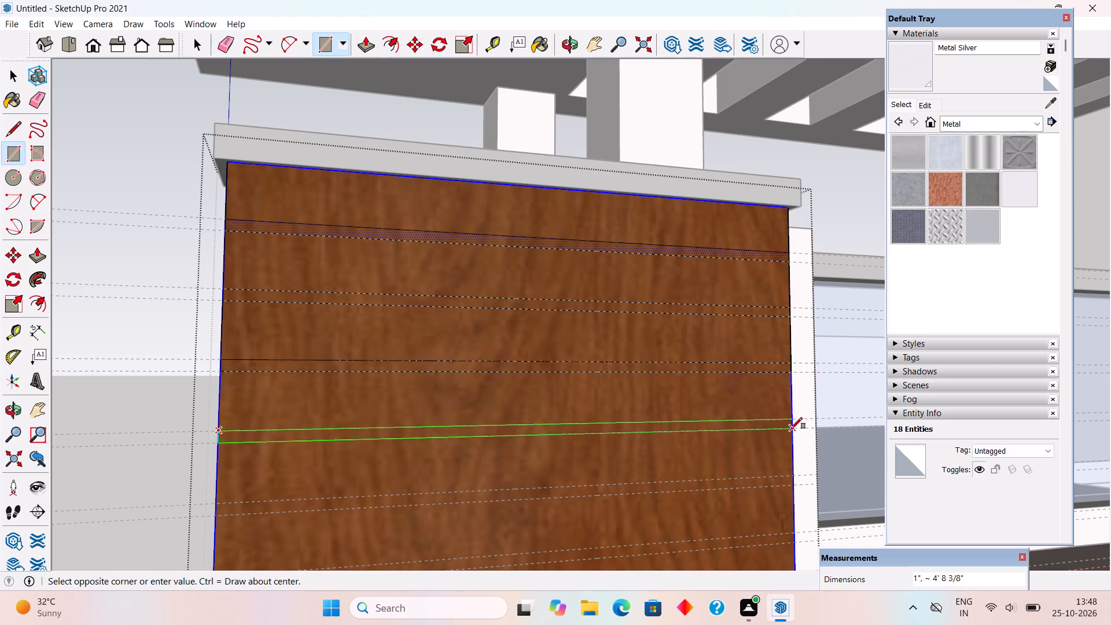
pyautogui.click(791, 429)
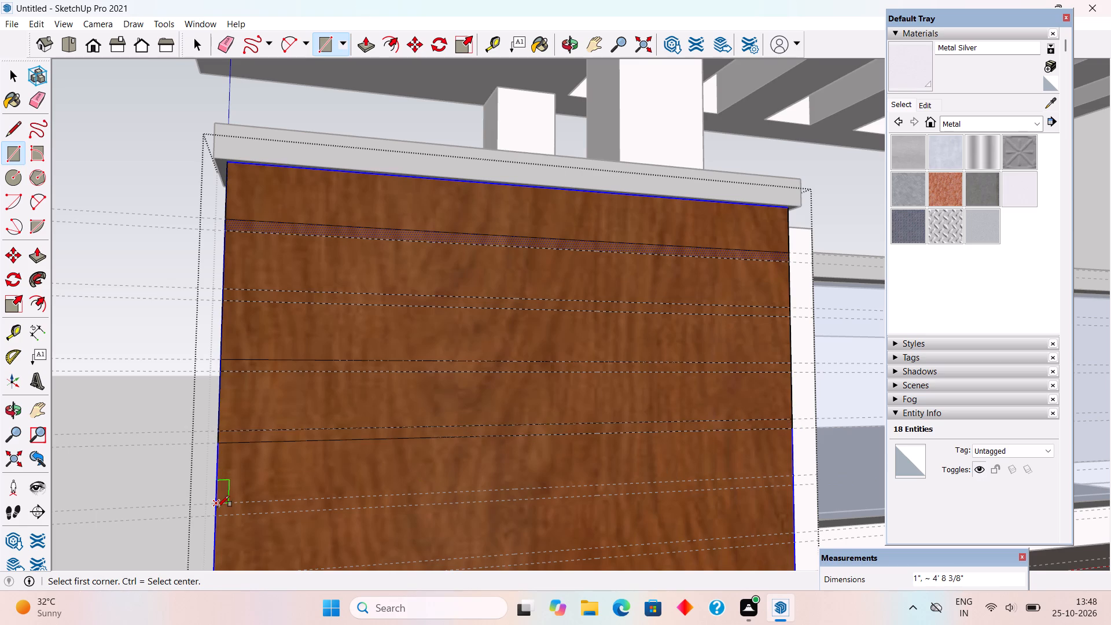
pyautogui.click(218, 507)
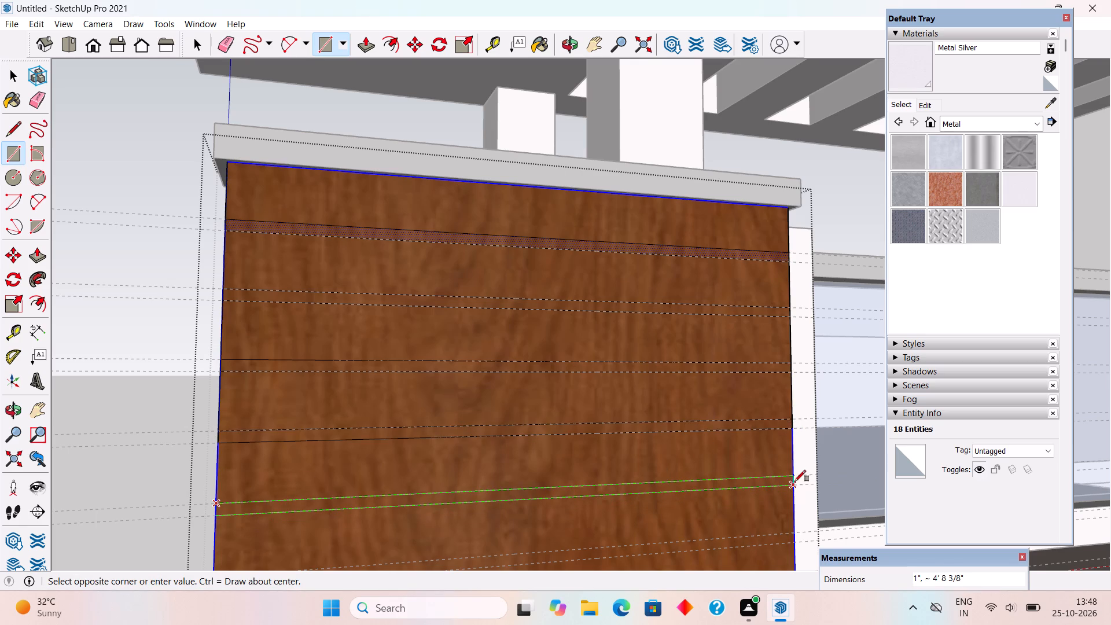
pyautogui.click(794, 481)
# Draw the last two full-width 1" strip rectangles on the panel's lowest guide pairs, the final one reaching its bottom edge.
pyautogui.scroll(-7, 637, 401)
pyautogui.scroll(5, 659, 531)
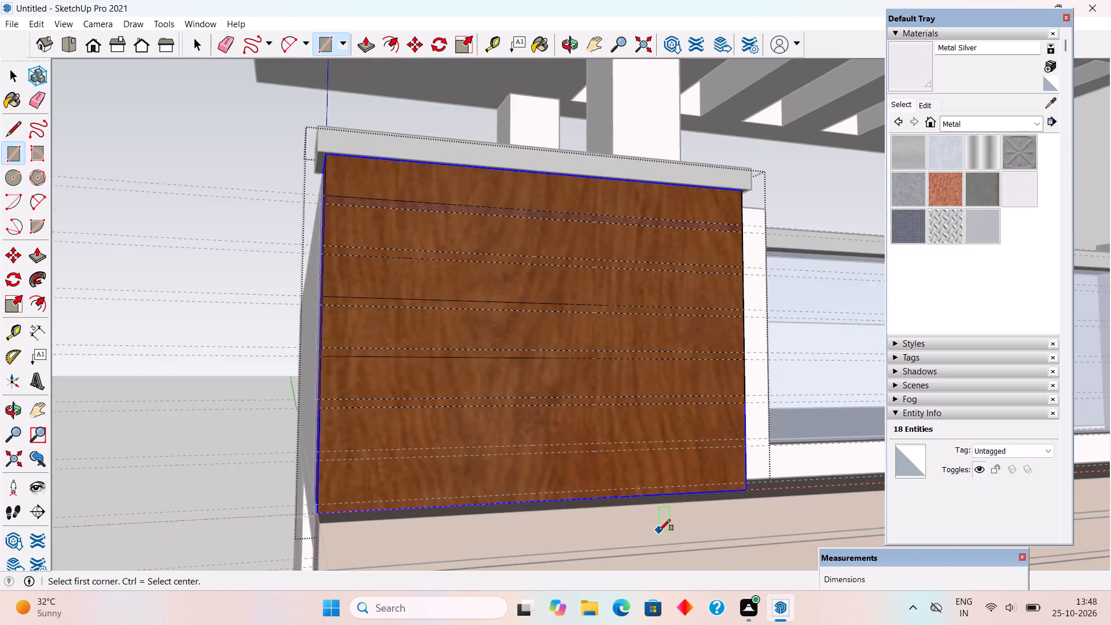
pyautogui.scroll(4, 646, 545)
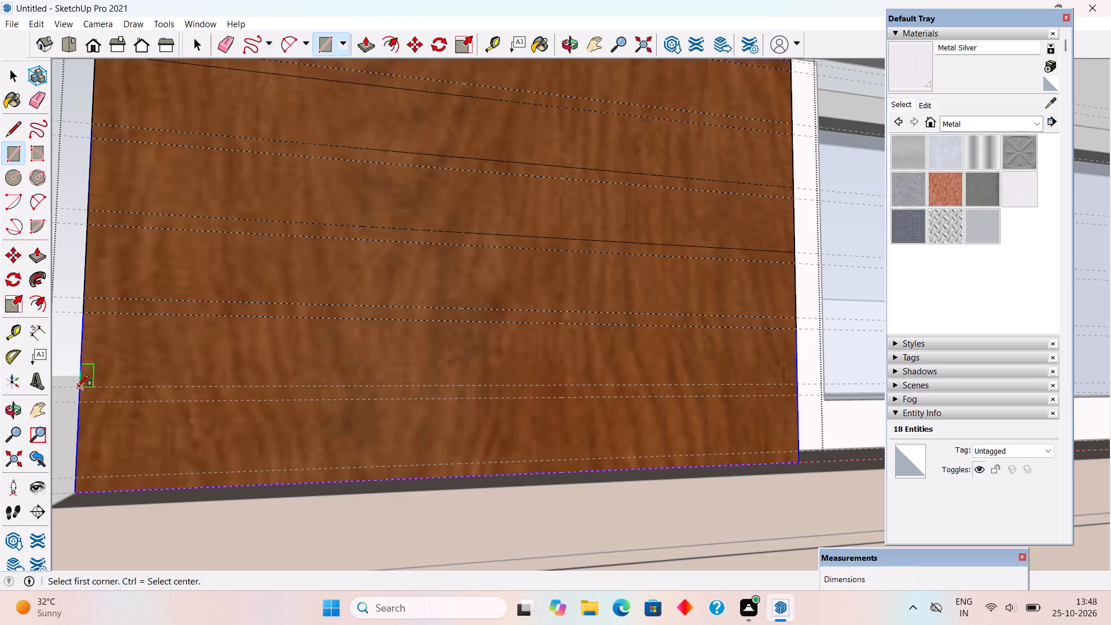
pyautogui.click(78, 387)
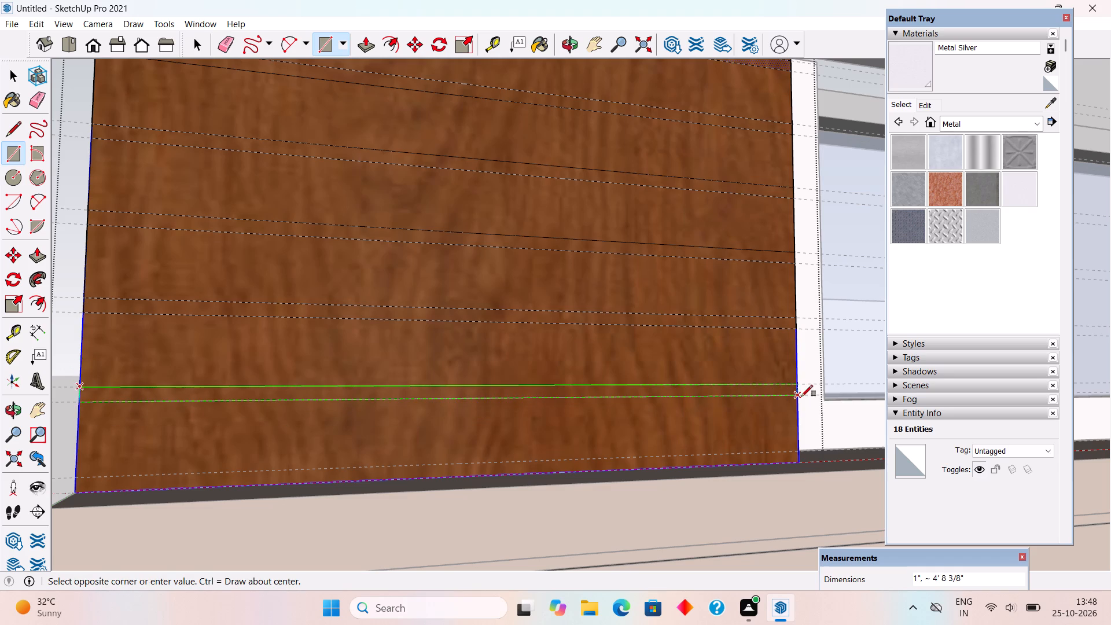
pyautogui.click(801, 396)
pyautogui.scroll(-4, 801, 396)
pyautogui.scroll(5, 387, 472)
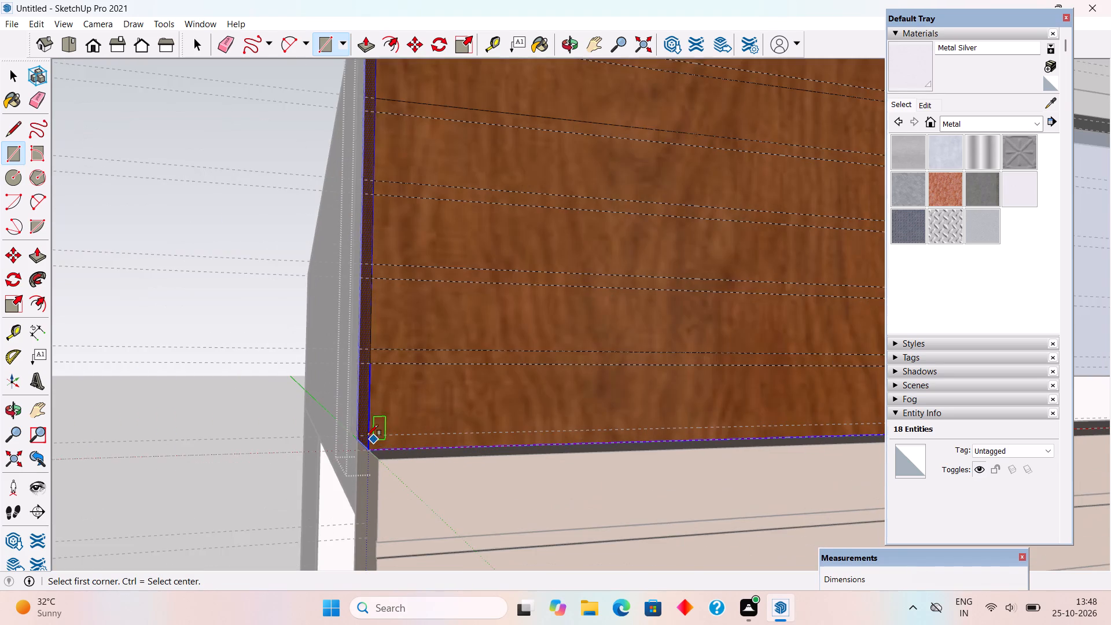
pyautogui.scroll(4, 367, 436)
pyautogui.click(365, 435)
pyautogui.scroll(-4, 365, 435)
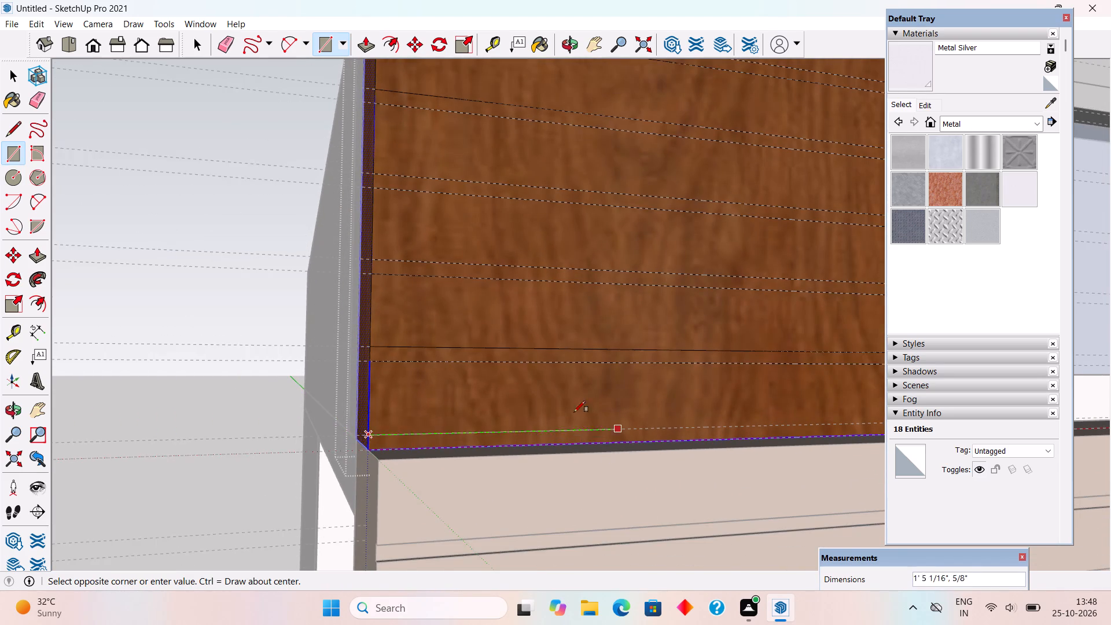
pyautogui.scroll(-5, 513, 409)
pyautogui.scroll(4, 893, 407)
pyautogui.scroll(9, 827, 423)
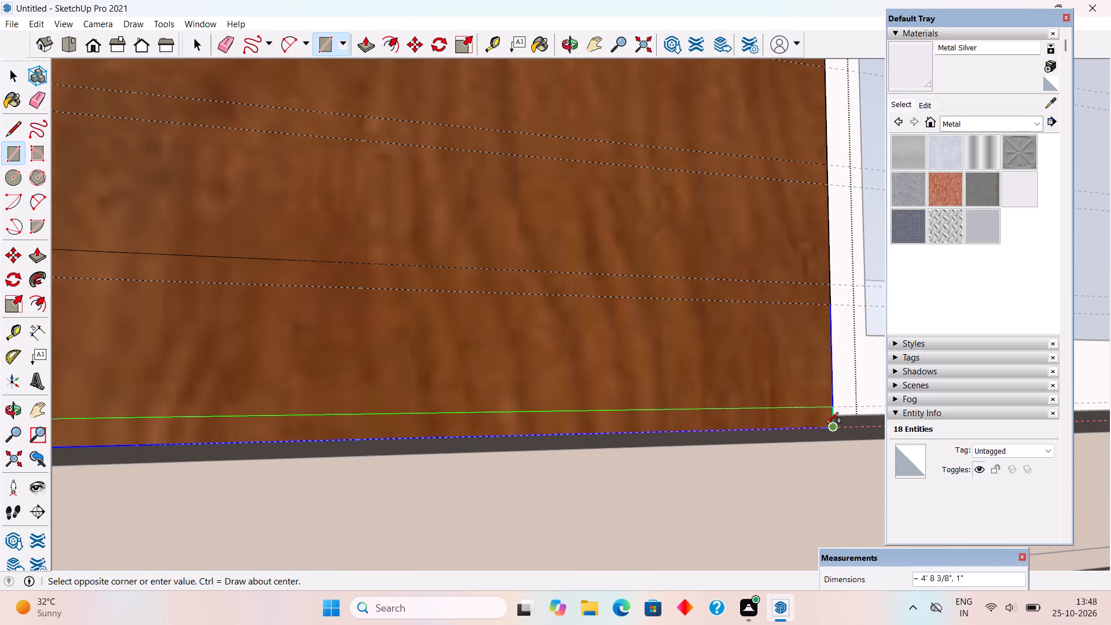
pyautogui.click(832, 432)
pyautogui.scroll(-5, 832, 432)
pyautogui.press('space')
pyautogui.scroll(-7, 832, 432)
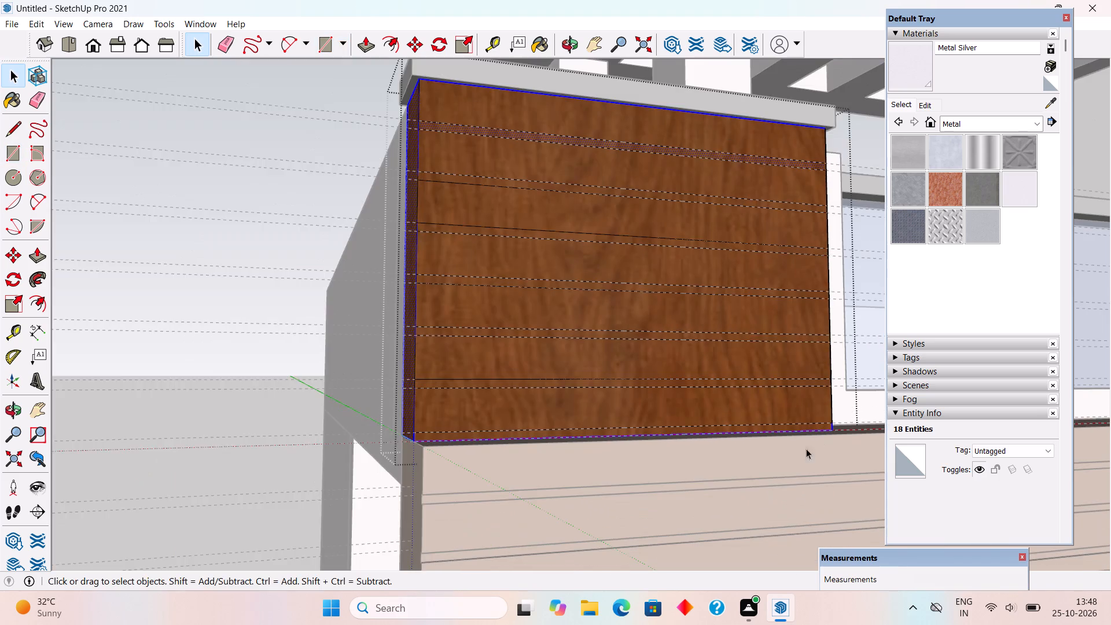
# Push the topmost 1" strip of the wooden panel inward by 0.5" to form a groove.
pyautogui.scroll(-1, 503, 398)
pyautogui.moveTo(507, 413); pyautogui.dragTo(615, 451, button='middle')
pyautogui.scroll(5, 564, 218)
pyautogui.moveTo(565, 229); pyautogui.dragTo(576, 245, button='middle')
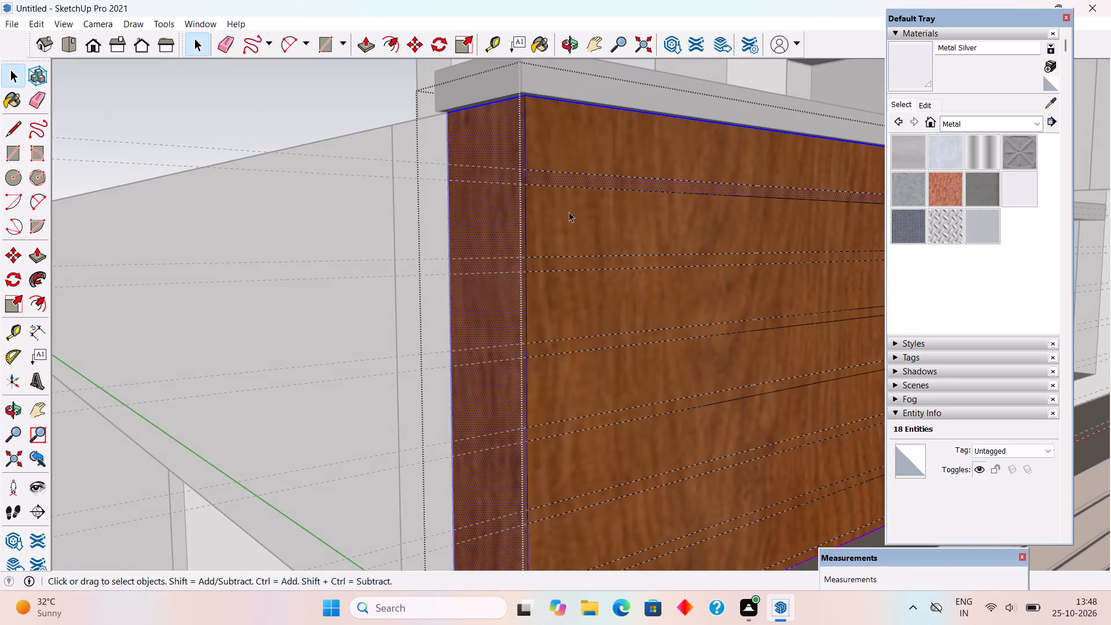
pyautogui.scroll(3, 567, 207)
pyautogui.press('p')
pyautogui.click(549, 175)
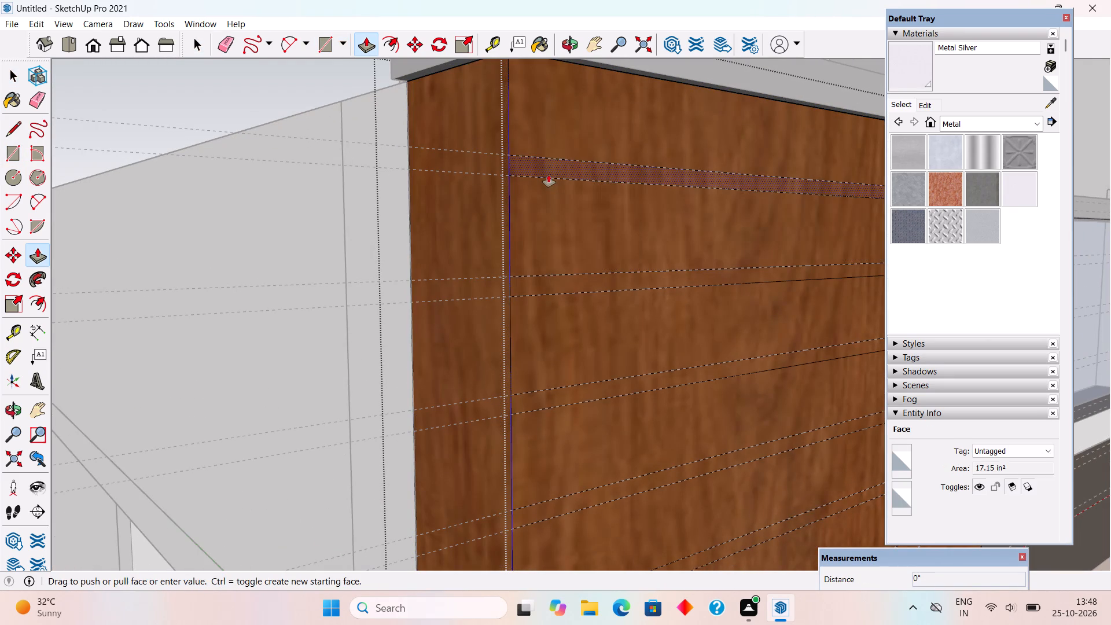
pyautogui.write('.5"')
pyautogui.press('Return')
# Repeat the 0.5" inward push on the second to fifth strips down the wooden panel.
pyautogui.moveTo(553, 242); pyautogui.dragTo(631, 347, button='middle')
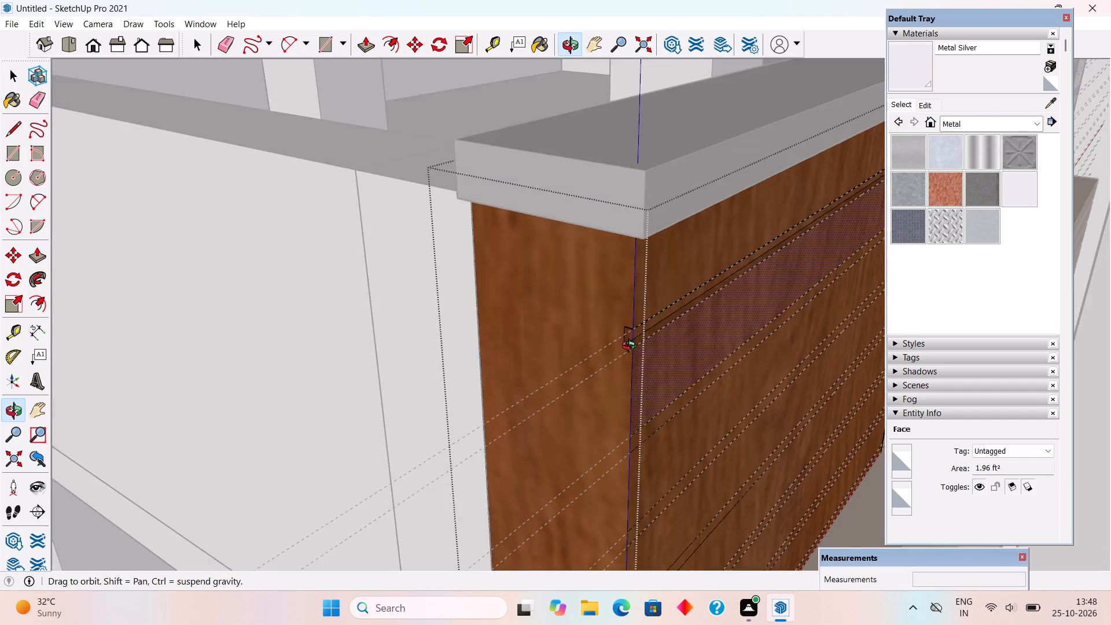
pyautogui.moveTo(631, 347); pyautogui.dragTo(637, 336, button='middle')
pyautogui.scroll(4, 668, 312)
pyautogui.moveTo(637, 304); pyautogui.dragTo(687, 145, button='middle')
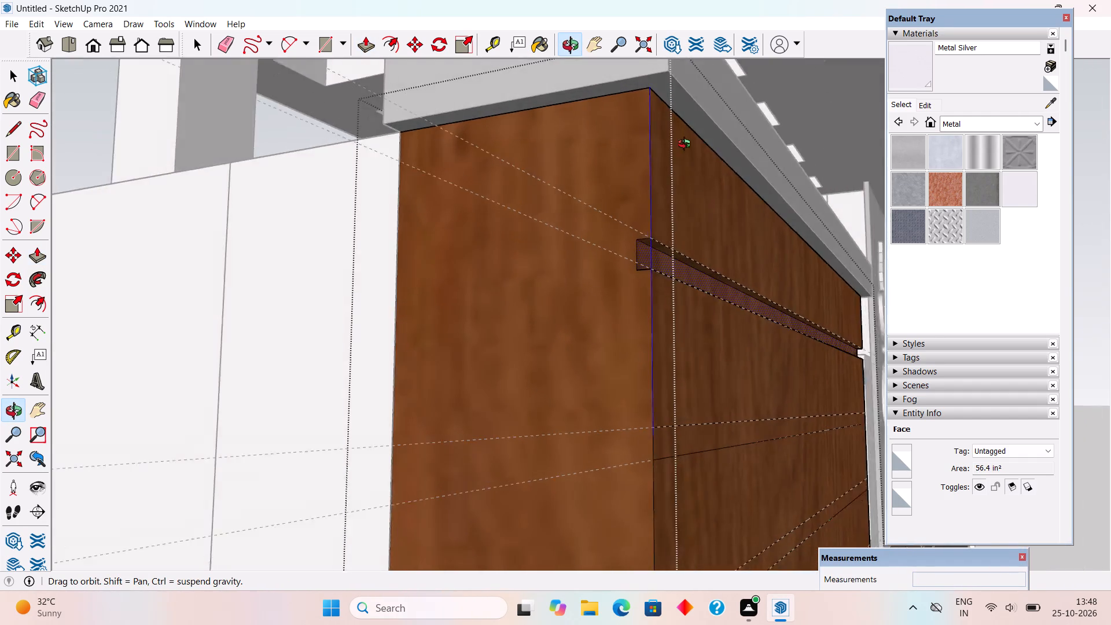
pyautogui.moveTo(687, 145); pyautogui.dragTo(566, 146, button='middle')
pyautogui.scroll(-3, 566, 146)
pyautogui.doubleClick(625, 365)
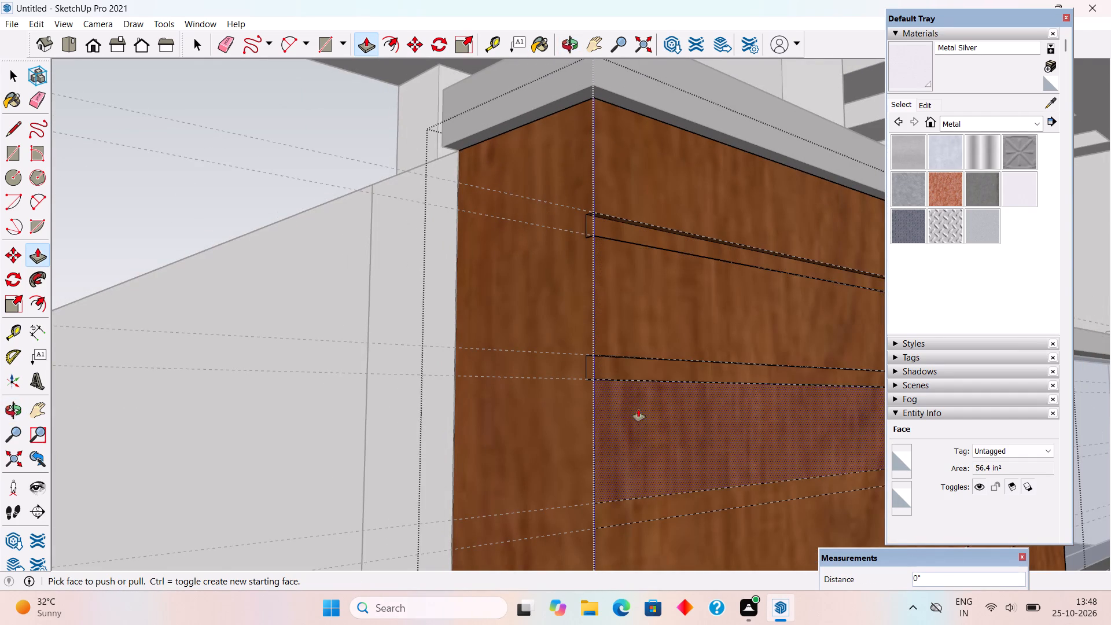
pyautogui.scroll(-4, 599, 328)
pyautogui.moveTo(582, 371); pyautogui.dragTo(711, 373, button='middle')
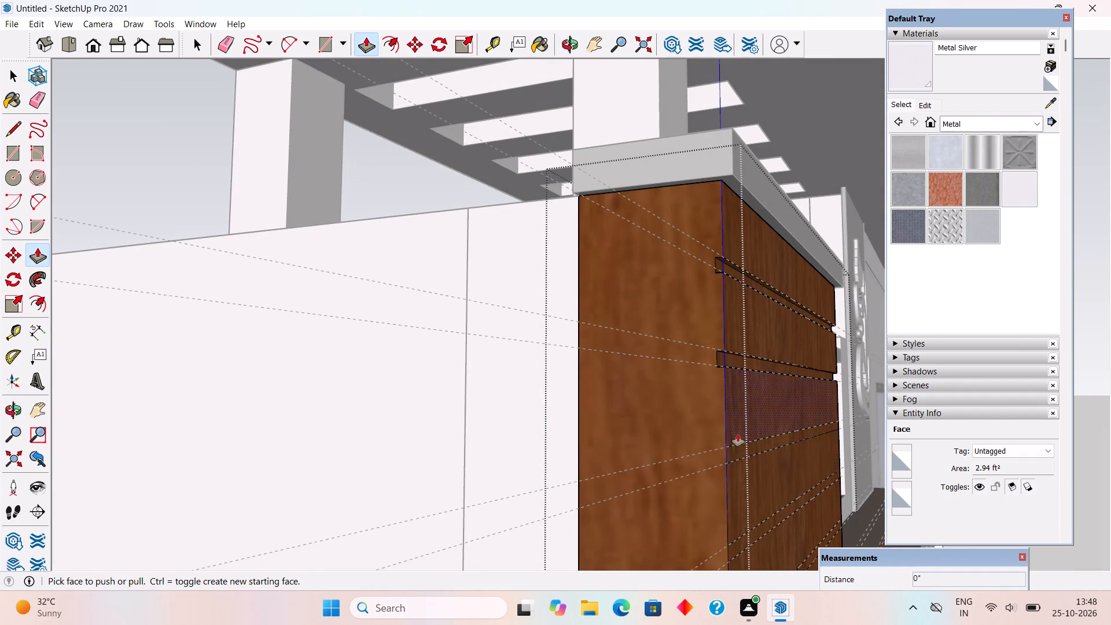
pyautogui.doubleClick(738, 446)
pyautogui.scroll(-5, 717, 437)
pyautogui.scroll(-1, 617, 382)
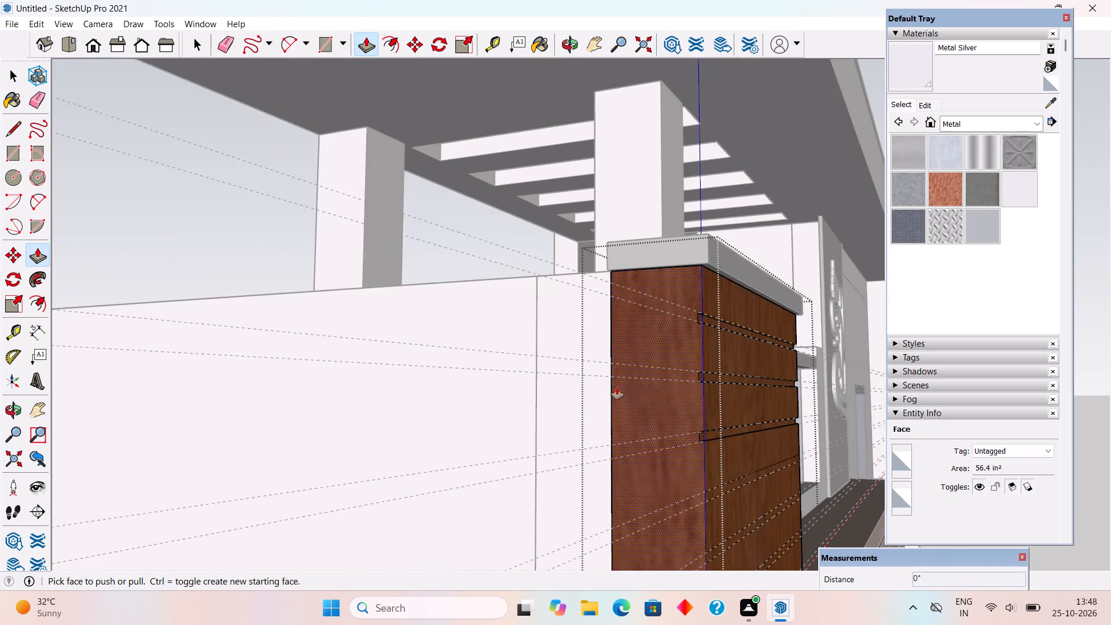
pyautogui.scroll(-2, 617, 387)
pyautogui.scroll(5, 703, 532)
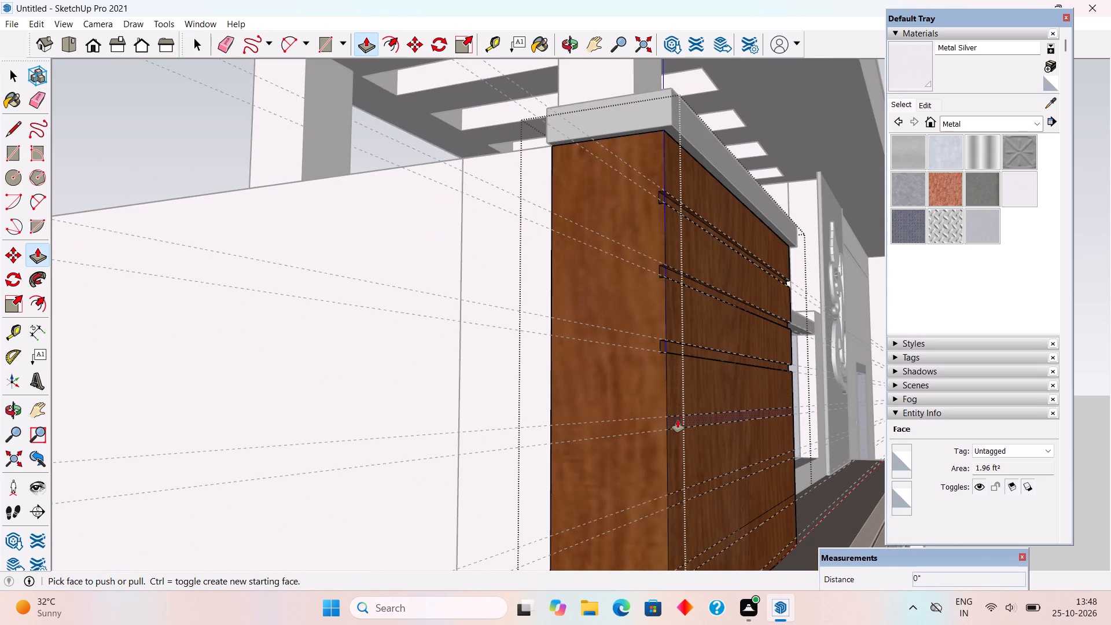
pyautogui.doubleClick(678, 420)
pyautogui.doubleClick(696, 493)
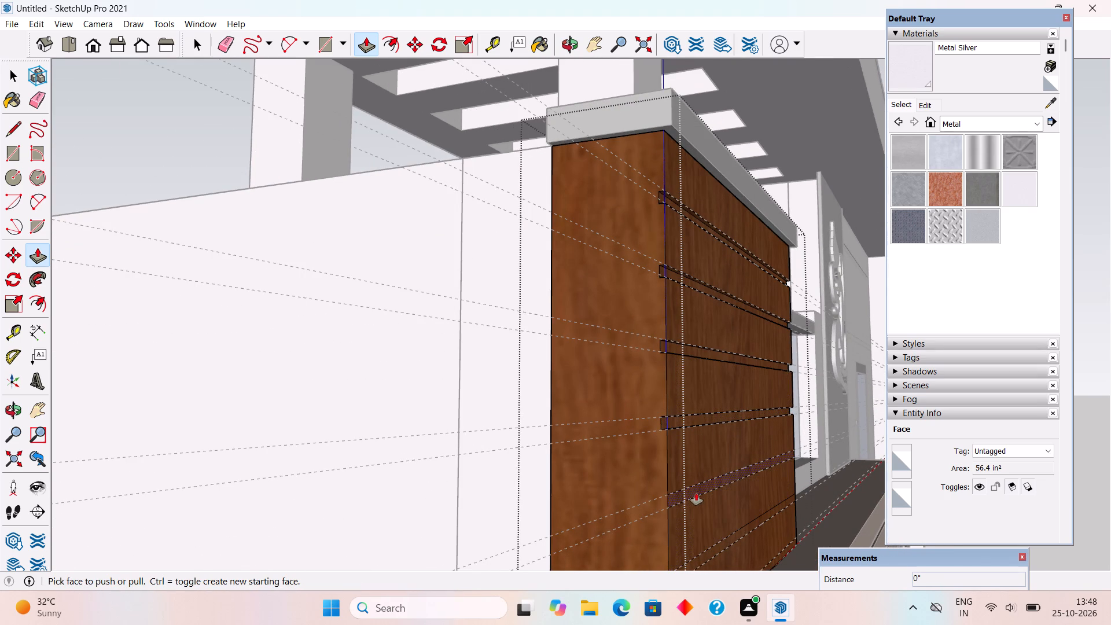
# Repeat the 0.5" inward push on the two lowest strips of the wooden panel and close the panel for editing.
pyautogui.scroll(-6, 580, 365)
pyautogui.scroll(9, 644, 547)
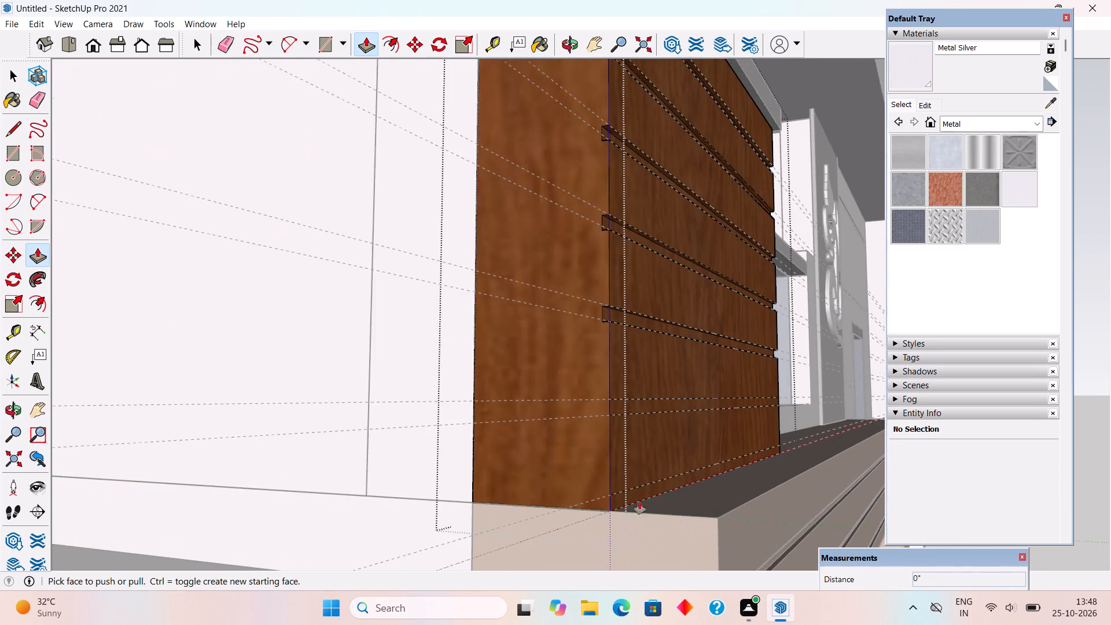
pyautogui.scroll(1, 616, 384)
pyautogui.click(616, 392)
pyautogui.click(616, 392)
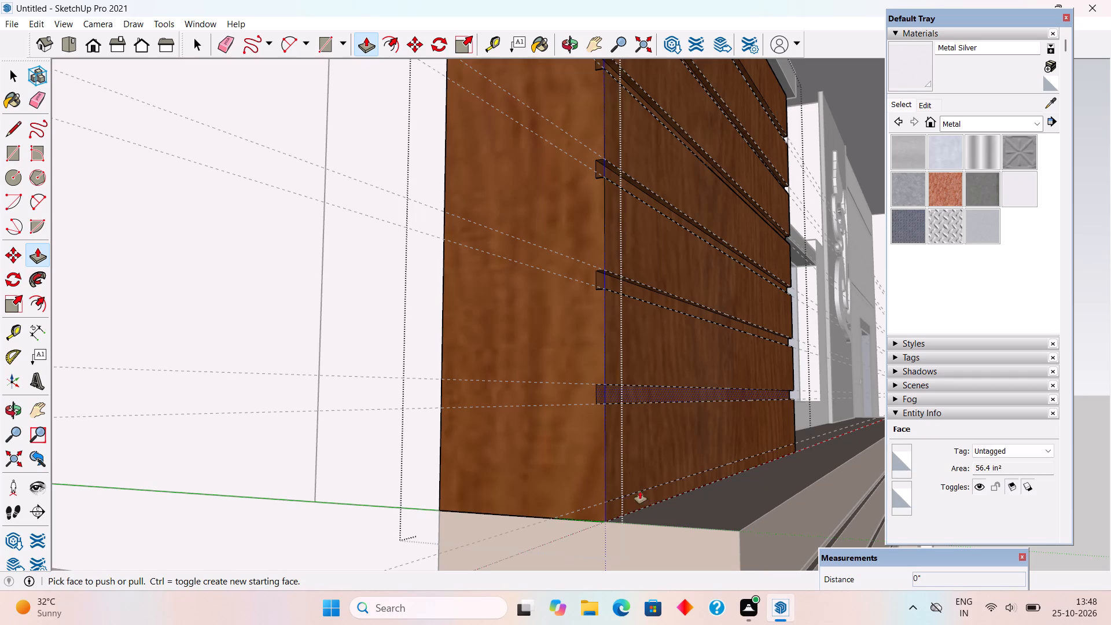
pyautogui.doubleClick(641, 499)
pyautogui.press('space')
pyautogui.scroll(-6, 642, 499)
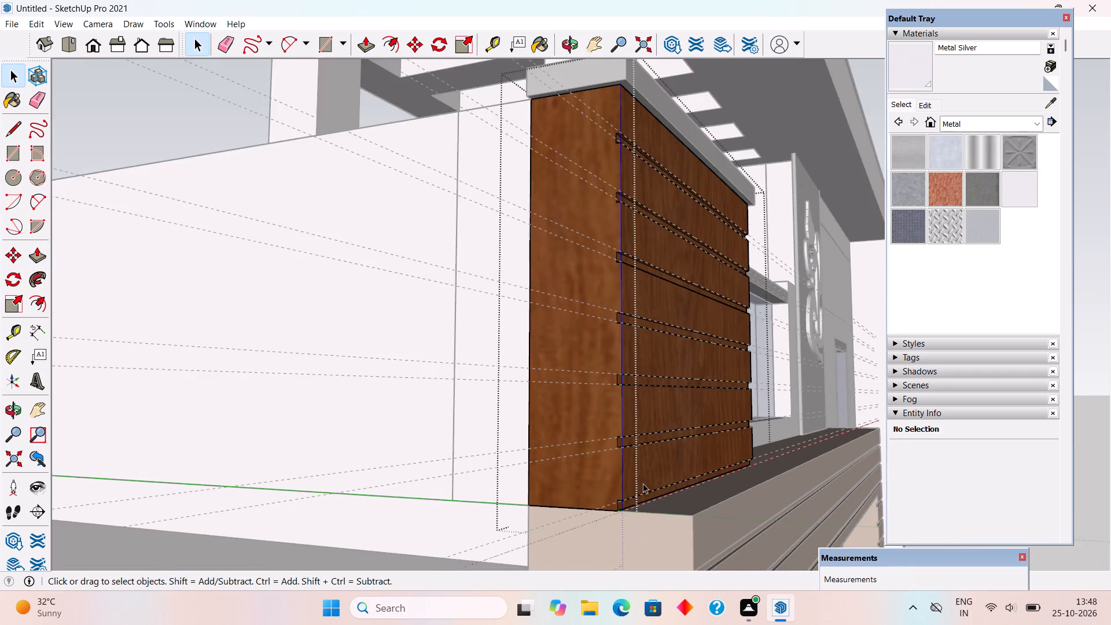
pyautogui.scroll(-18, 643, 476)
pyautogui.click(444, 318)
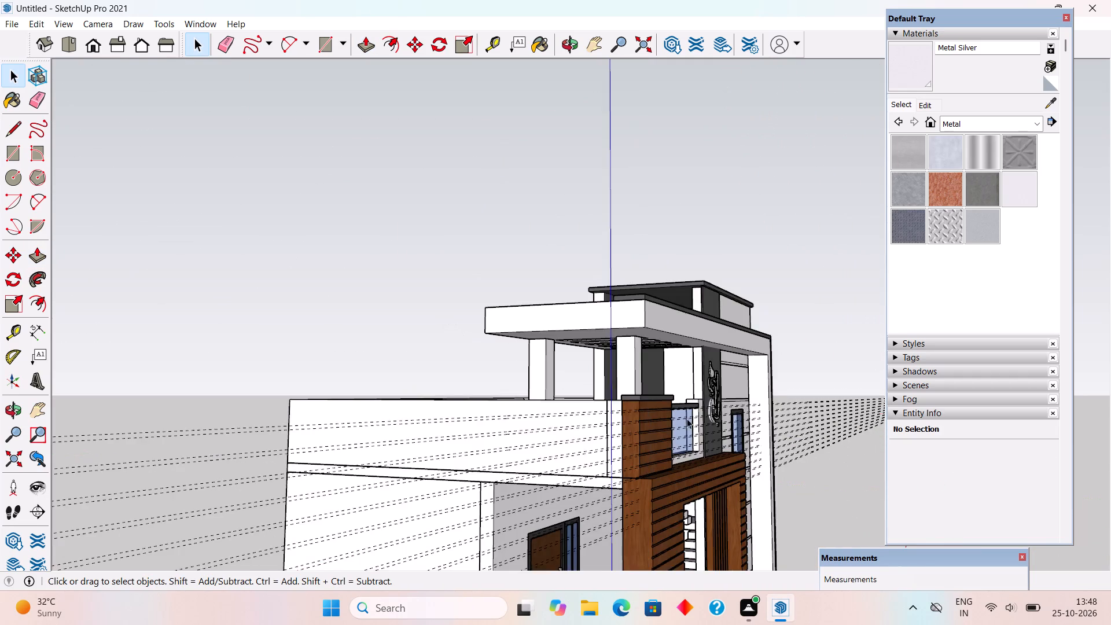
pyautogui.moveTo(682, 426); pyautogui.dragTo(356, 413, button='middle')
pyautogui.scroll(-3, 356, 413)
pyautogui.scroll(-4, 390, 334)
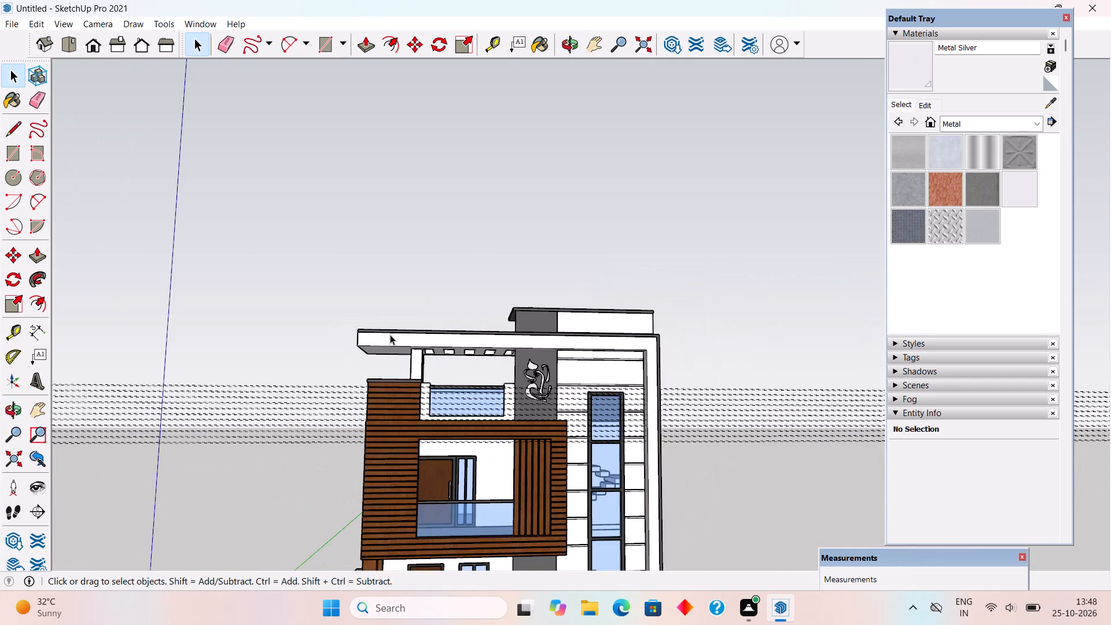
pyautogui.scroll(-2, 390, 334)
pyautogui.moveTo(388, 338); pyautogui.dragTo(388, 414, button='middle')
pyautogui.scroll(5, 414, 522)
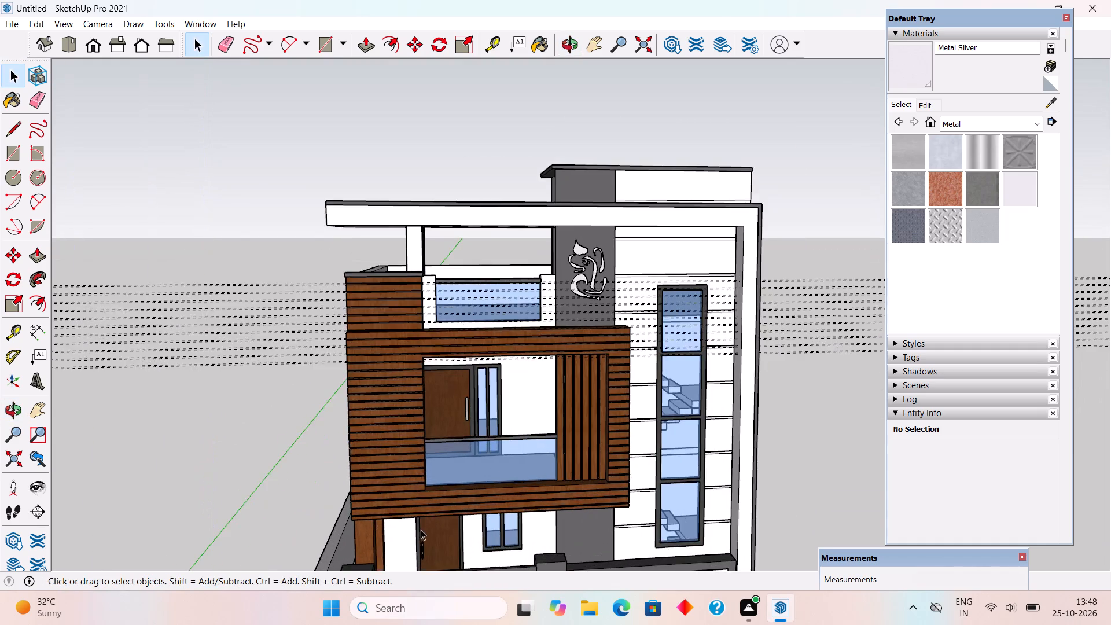
# Isolate the wooden post frame beneath the balcony's grooved cladding by hiding every other object in the model.
pyautogui.scroll(3, 421, 530)
pyautogui.moveTo(420, 525); pyautogui.dragTo(498, 364, button='middle')
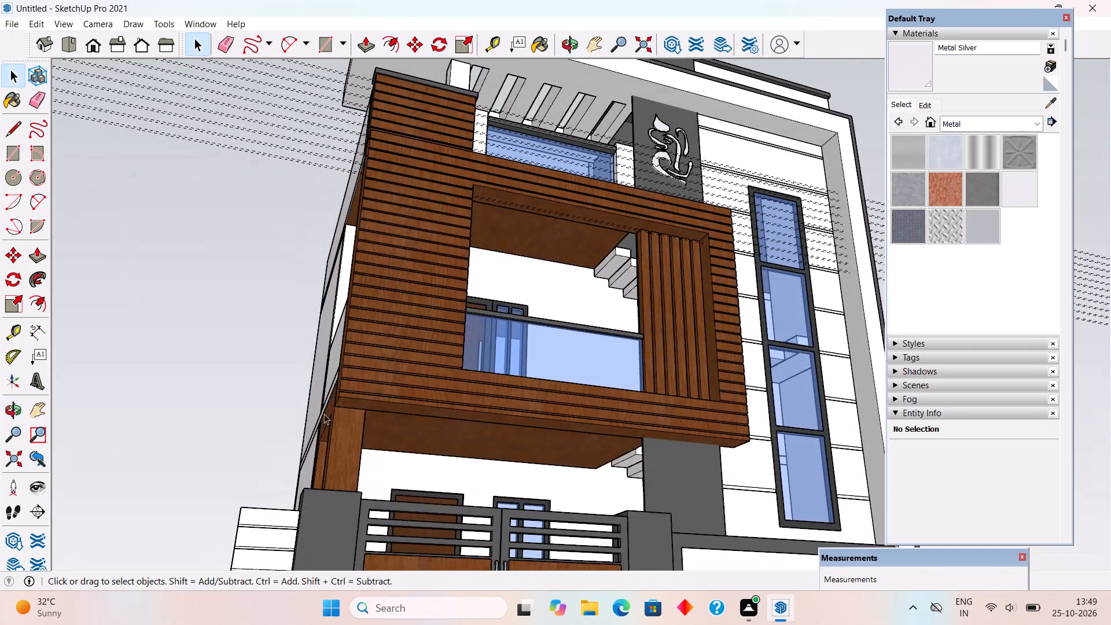
pyautogui.scroll(5, 322, 445)
pyautogui.scroll(3, 377, 432)
pyautogui.click(377, 425)
pyautogui.rightClick(377, 425)
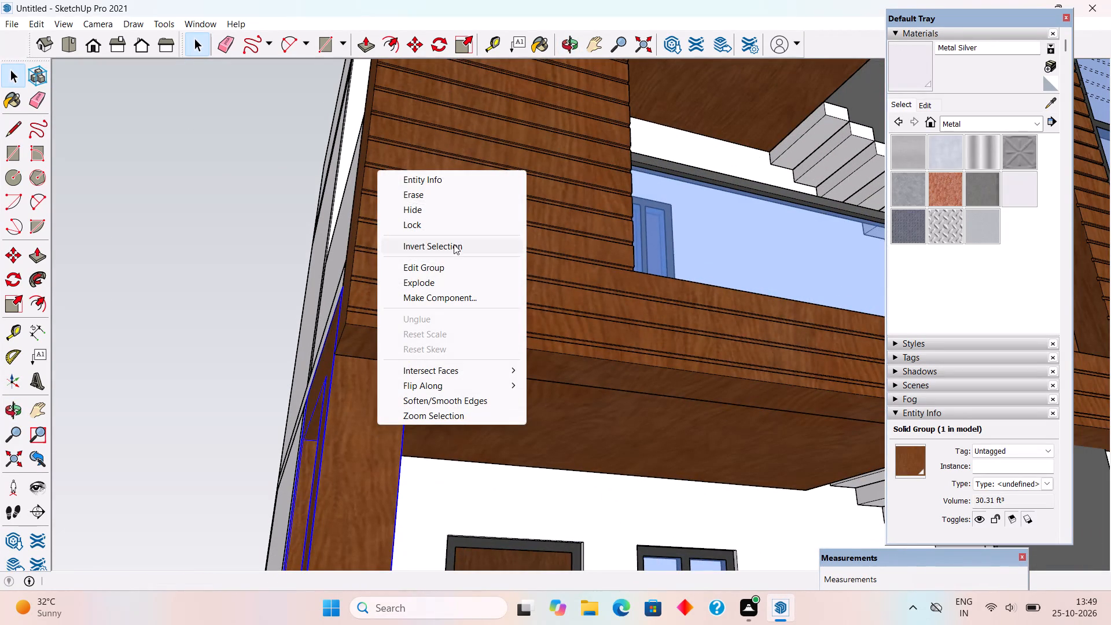
pyautogui.click(454, 244)
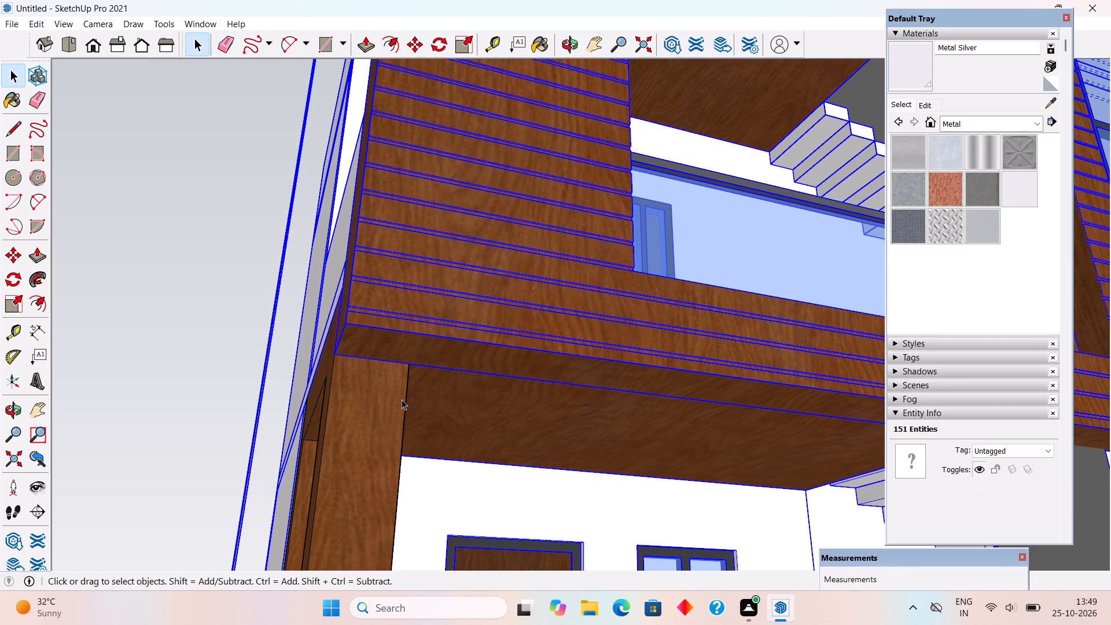
pyautogui.rightClick(538, 362)
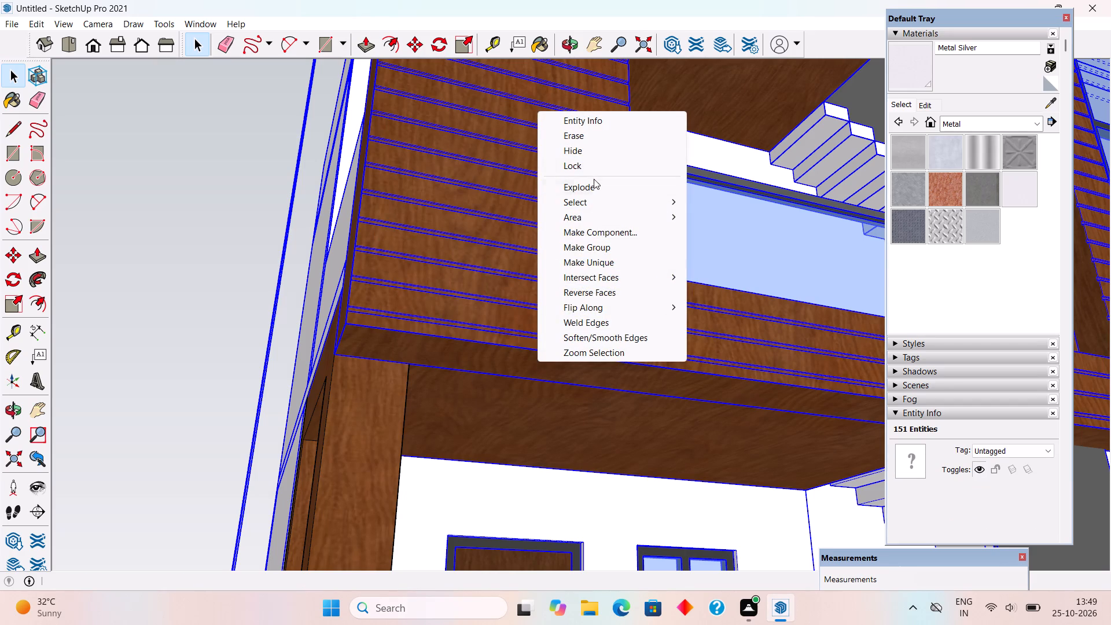
pyautogui.click(588, 147)
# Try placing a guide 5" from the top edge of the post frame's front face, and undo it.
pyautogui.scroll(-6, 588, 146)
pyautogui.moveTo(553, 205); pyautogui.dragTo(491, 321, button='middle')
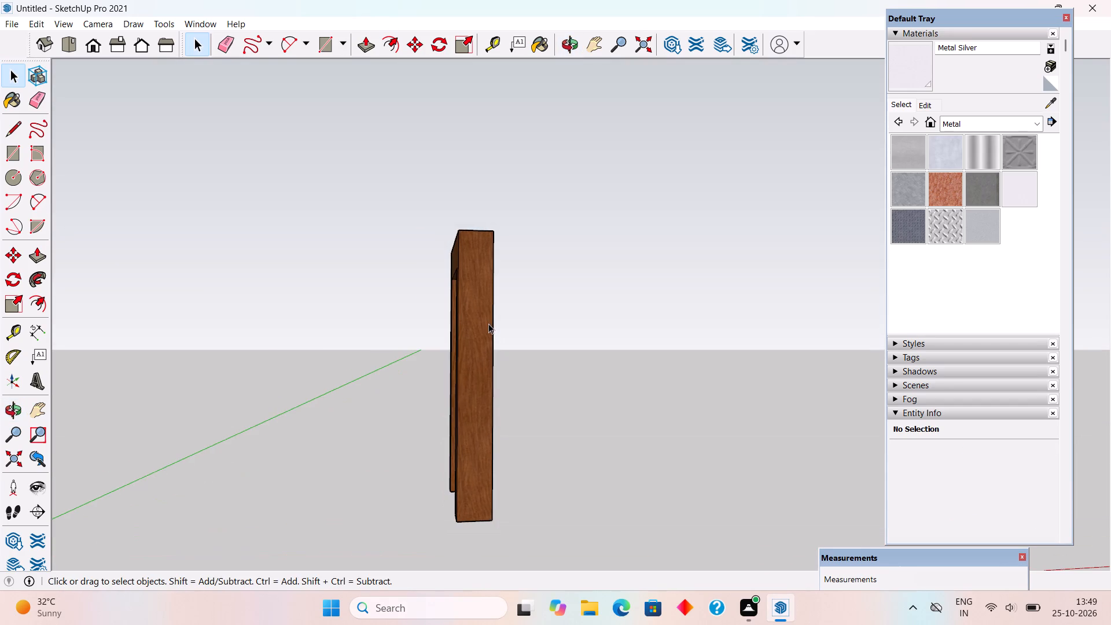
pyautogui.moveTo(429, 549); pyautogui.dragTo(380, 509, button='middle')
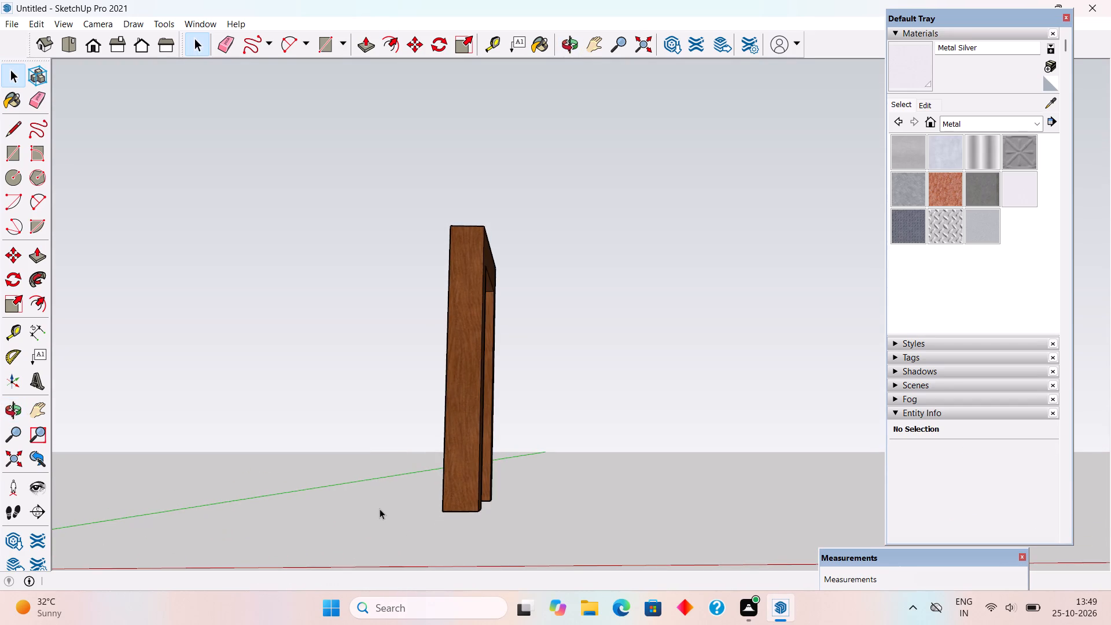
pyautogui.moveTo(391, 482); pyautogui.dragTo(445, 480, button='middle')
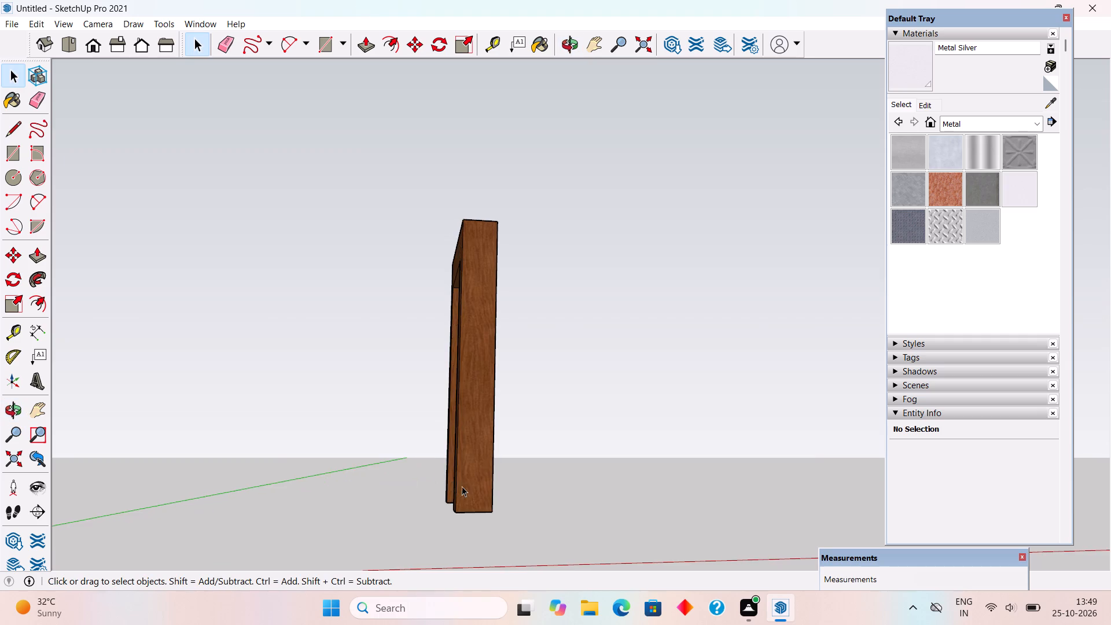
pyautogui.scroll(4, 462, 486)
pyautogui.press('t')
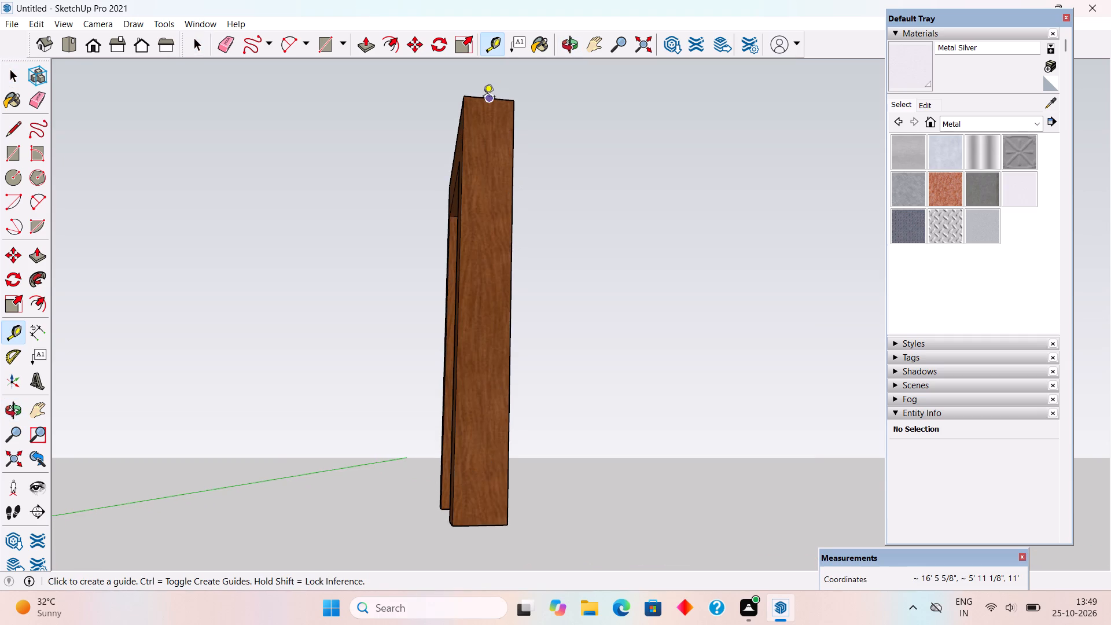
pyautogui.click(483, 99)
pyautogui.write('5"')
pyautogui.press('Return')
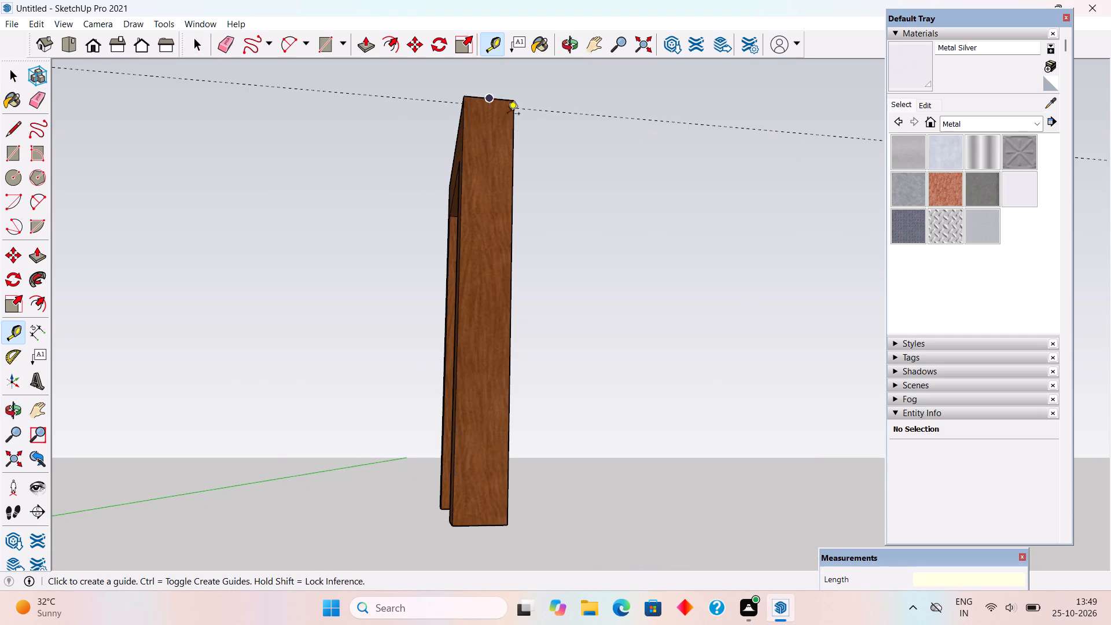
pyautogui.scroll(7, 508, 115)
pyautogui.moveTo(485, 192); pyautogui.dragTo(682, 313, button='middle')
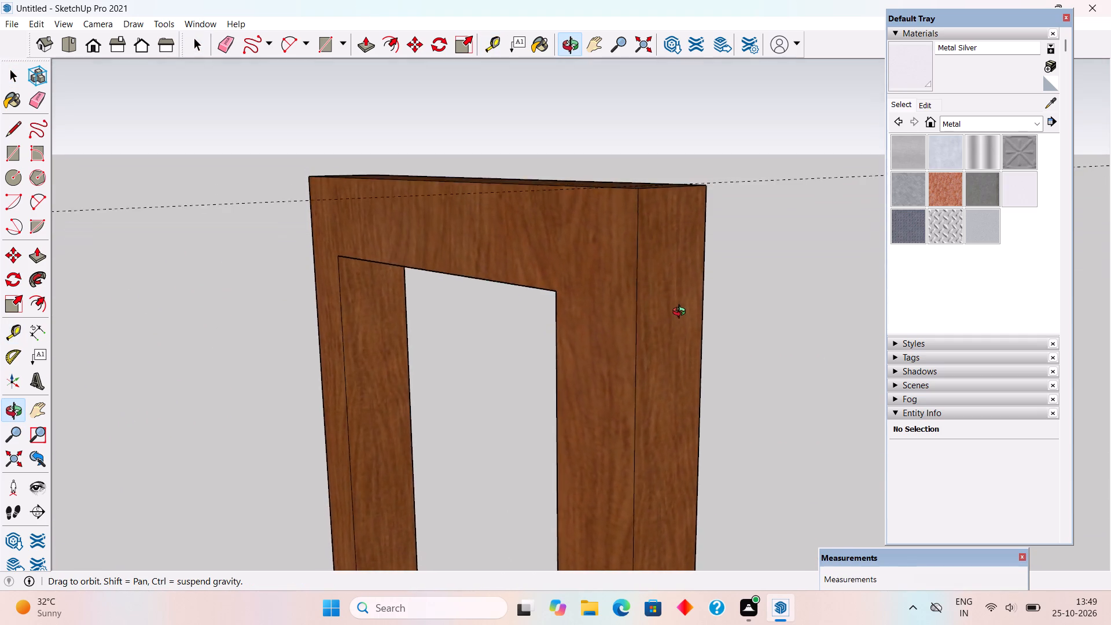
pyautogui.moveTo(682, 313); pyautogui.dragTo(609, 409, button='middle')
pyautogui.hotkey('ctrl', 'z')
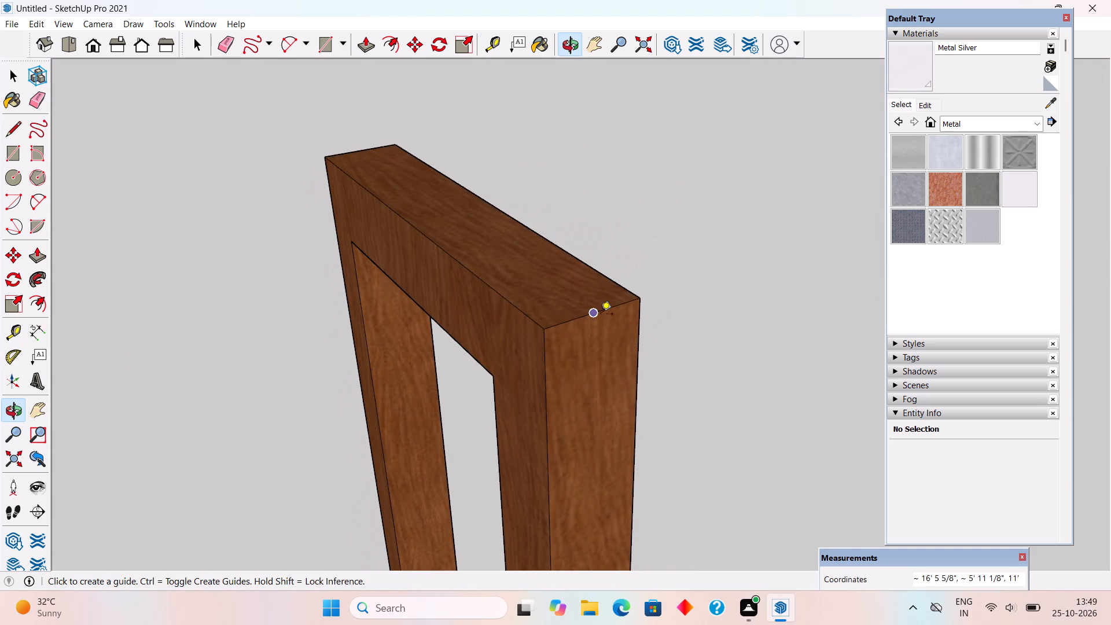
# Place a guide 5" below the top edge of the front post face and a second guide 1" below the first.
pyautogui.click(619, 306)
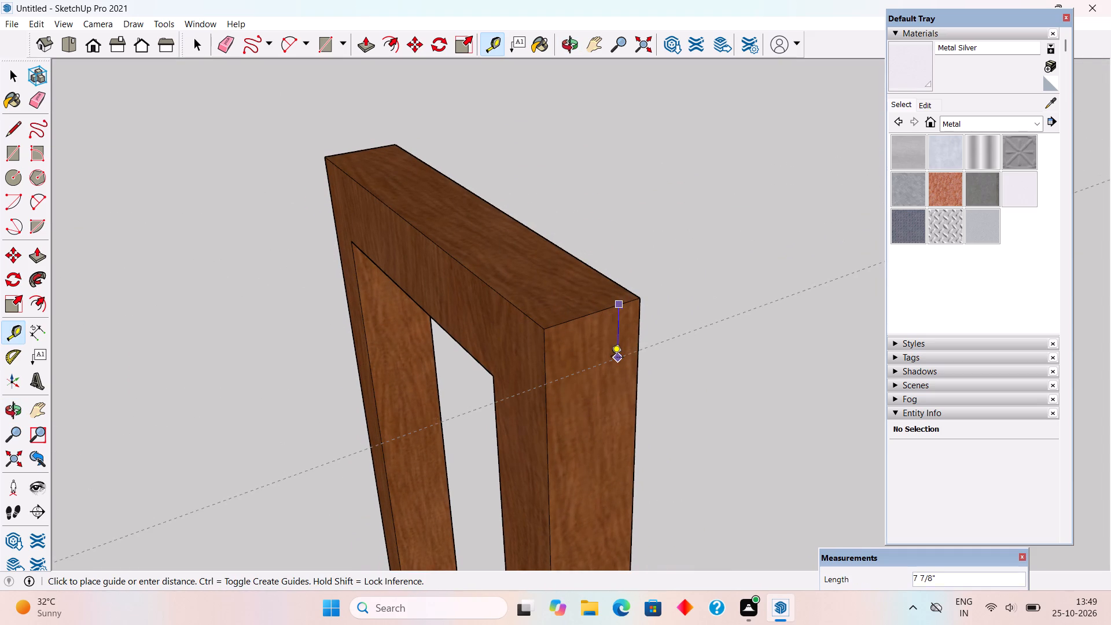
pyautogui.press('5')
pyautogui.hotkey('shift', '"')
pyautogui.press('Return')
pyautogui.click(612, 343)
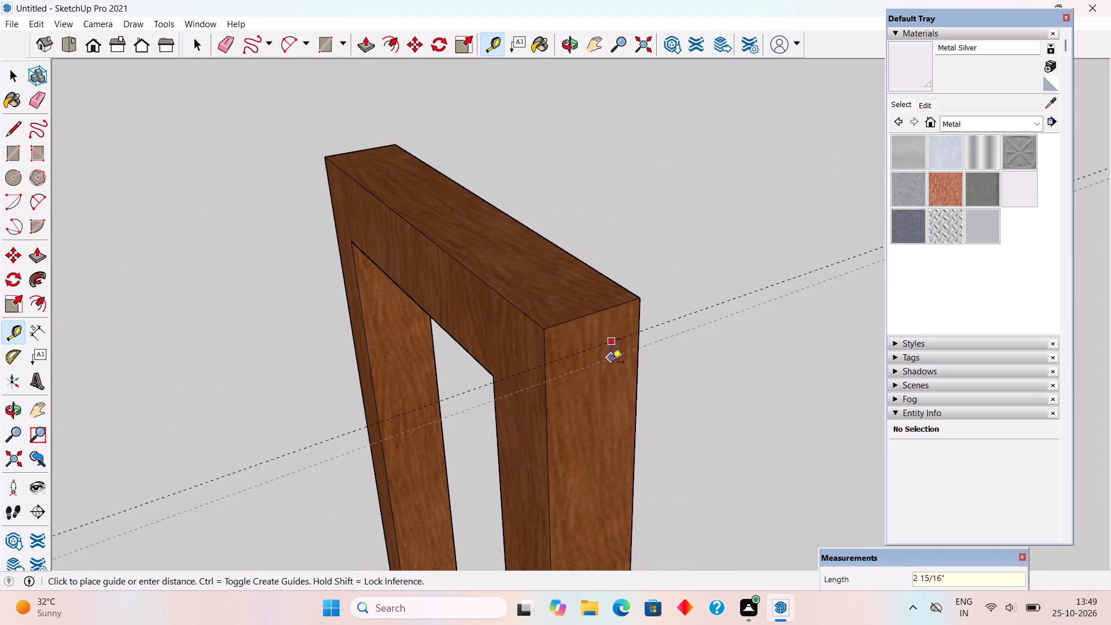
pyautogui.press('1')
pyautogui.hotkey('shift', '"')
pyautogui.press('Return')
pyautogui.press('space')
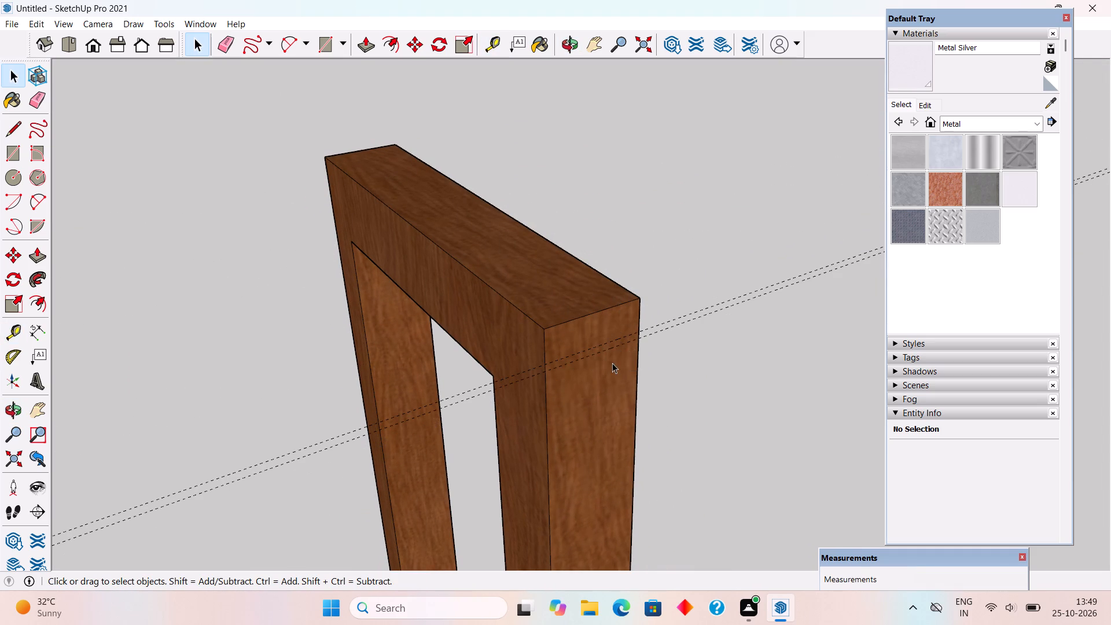
# Copy the pair of guides 6" down the front post and repeat the copy 30 times.
pyautogui.click(615, 343)
pyautogui.click(681, 307)
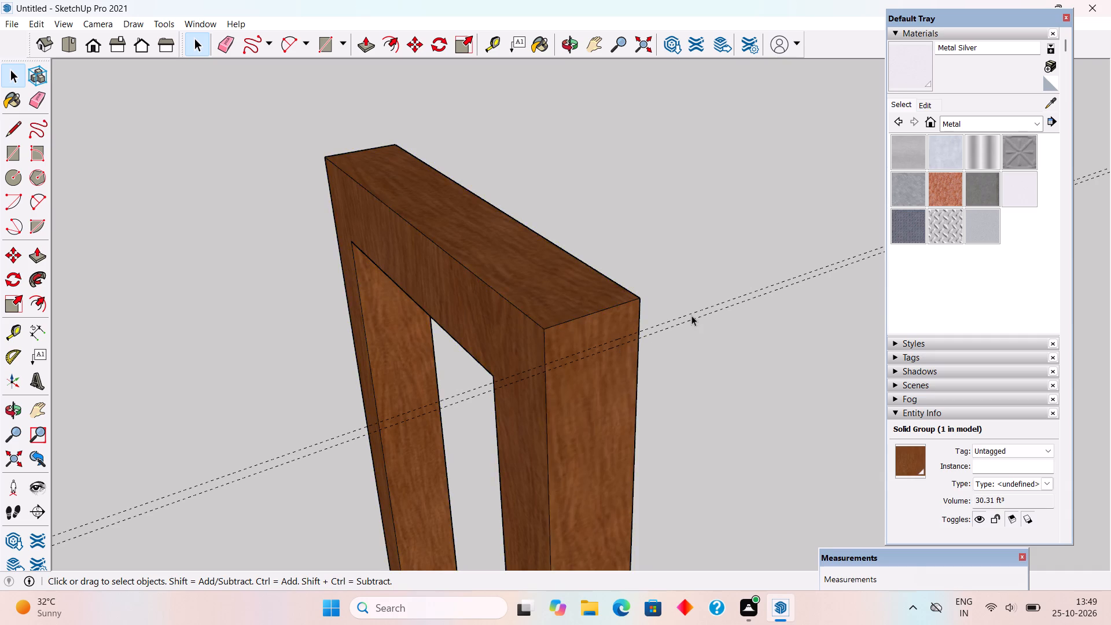
pyautogui.scroll(3, 691, 315)
pyautogui.click(696, 303)
pyautogui.click(697, 304)
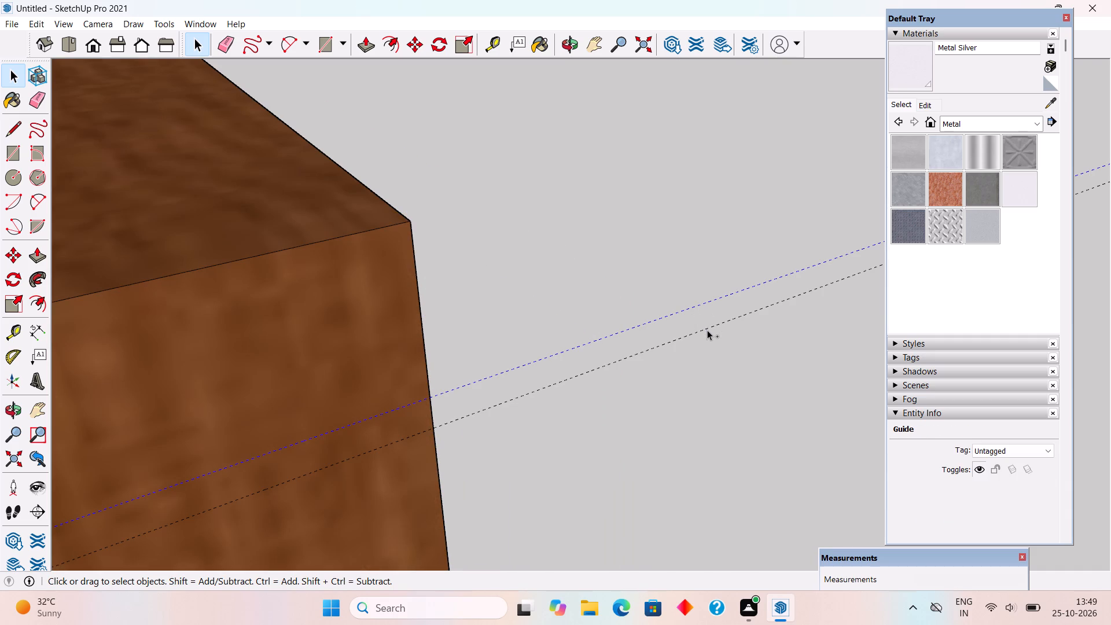
pyautogui.keyDown('ctrl'); pyautogui.click(707, 330); pyautogui.keyUp('ctrl')
pyautogui.keyDown('ctrl'); pyautogui.scroll(-6, 707, 322); pyautogui.keyUp('ctrl')
pyautogui.scroll(-4, 702, 322)
pyautogui.moveTo(667, 338); pyautogui.dragTo(587, 311, button='middle')
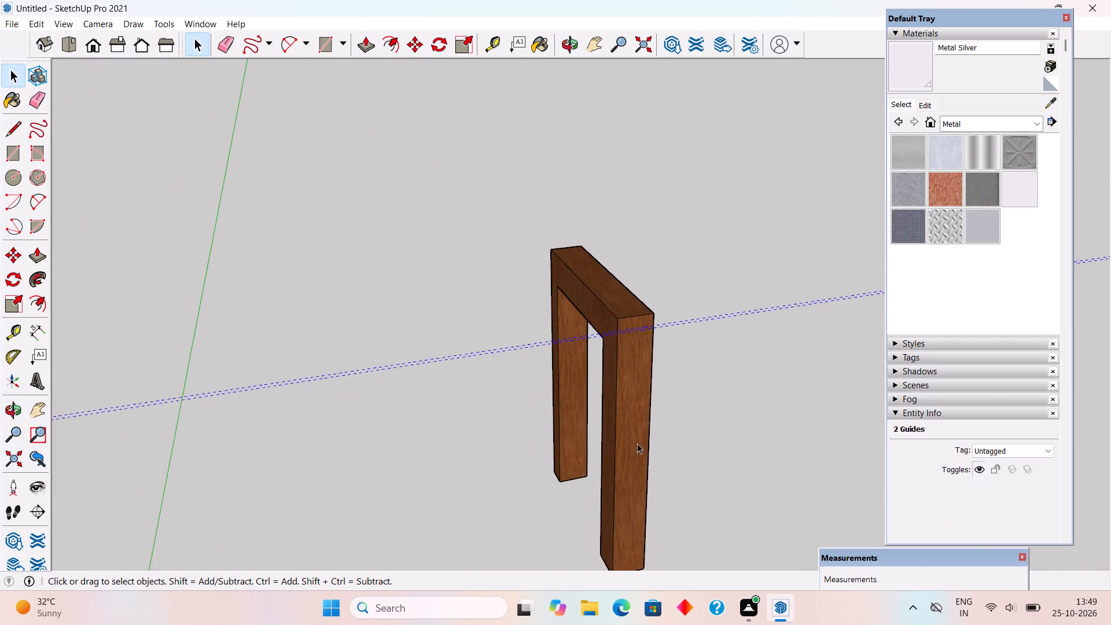
pyautogui.scroll(5, 637, 451)
pyautogui.press('m')
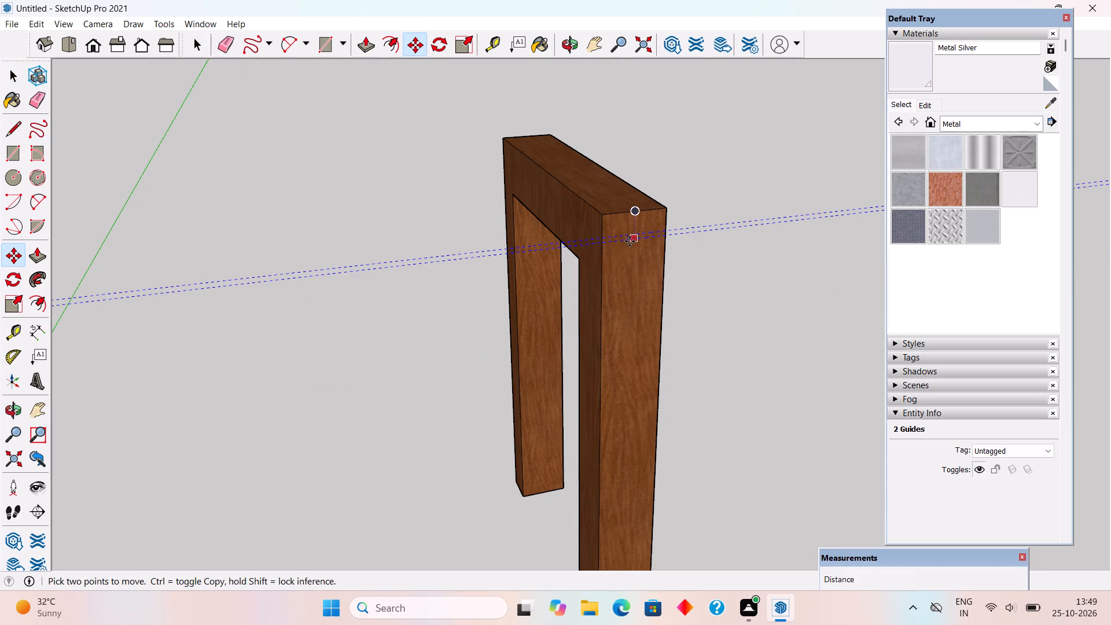
pyautogui.click(616, 242)
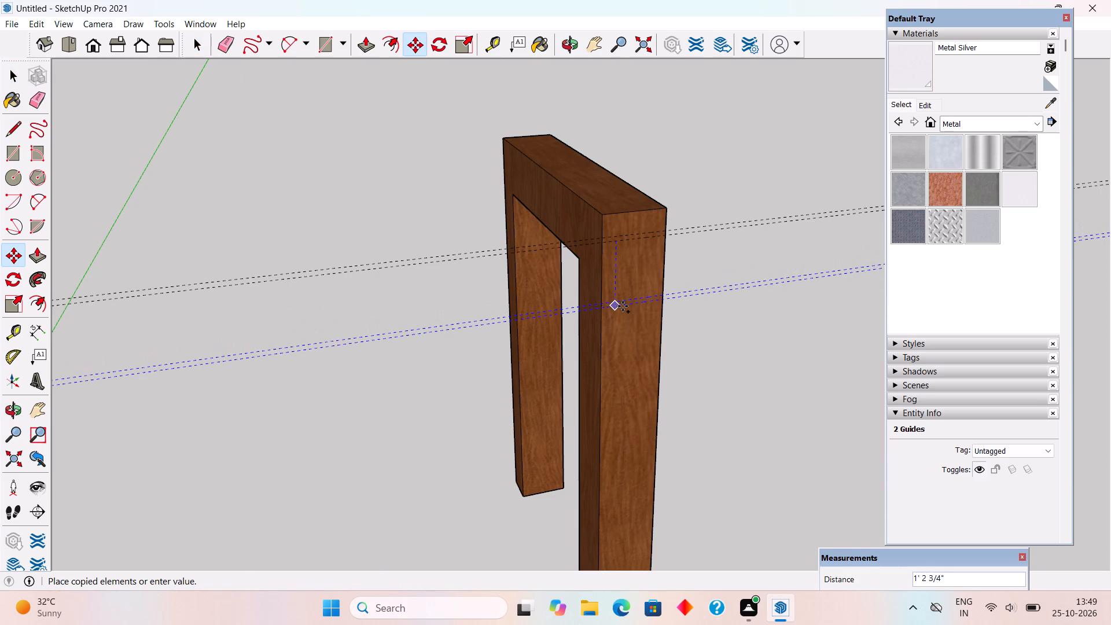
pyautogui.write('6"')
pyautogui.press('Return')
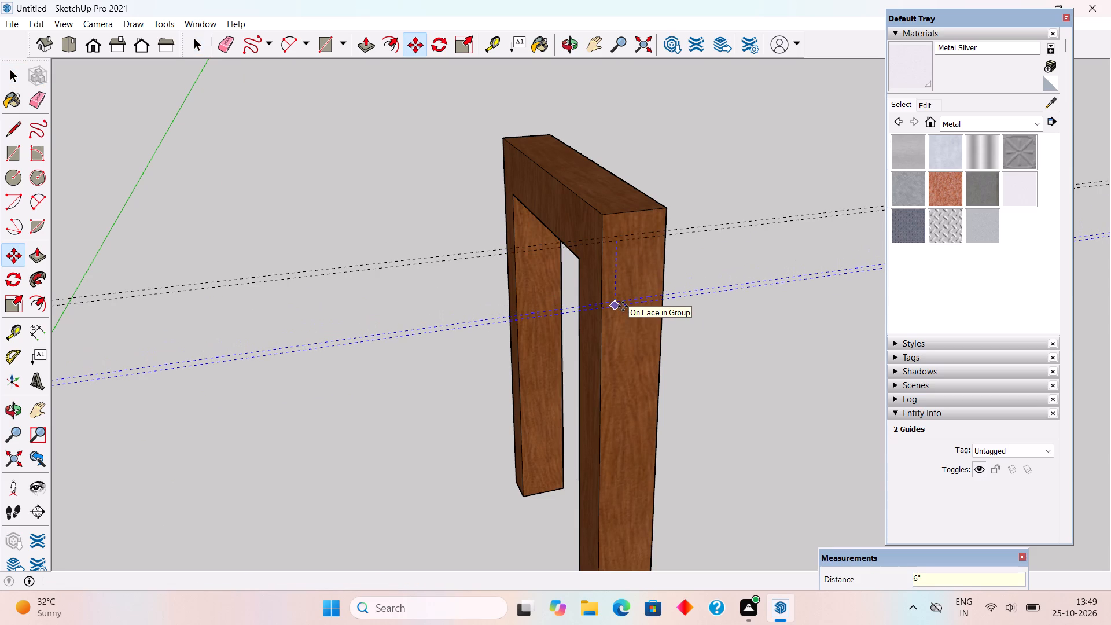
pyautogui.write('x30')
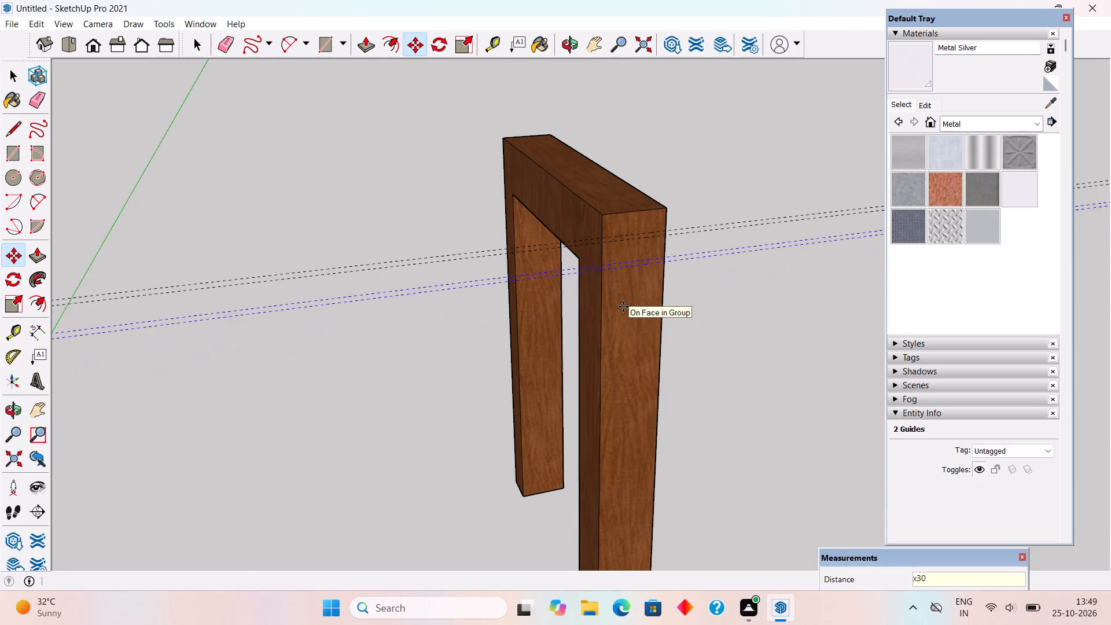
pyautogui.press('Return')
pyautogui.press('space')
# Open the post frame for editing and draw a full-width 1" strip rectangle between the topmost guide pair on its front face.
pyautogui.scroll(4, 623, 307)
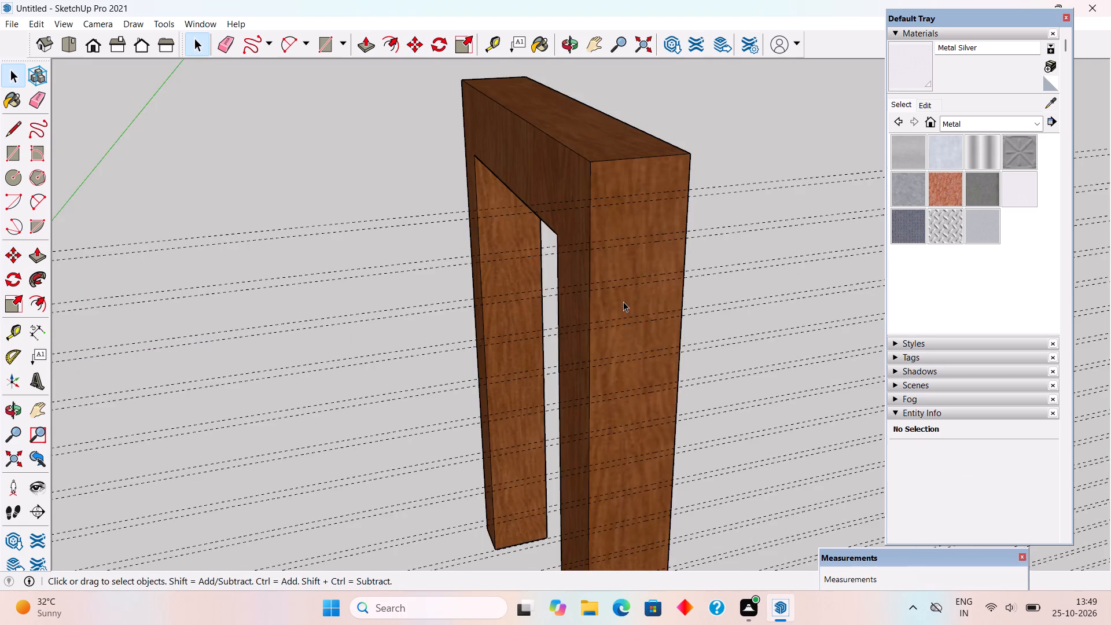
pyautogui.scroll(3, 623, 301)
pyautogui.doubleClick(622, 301)
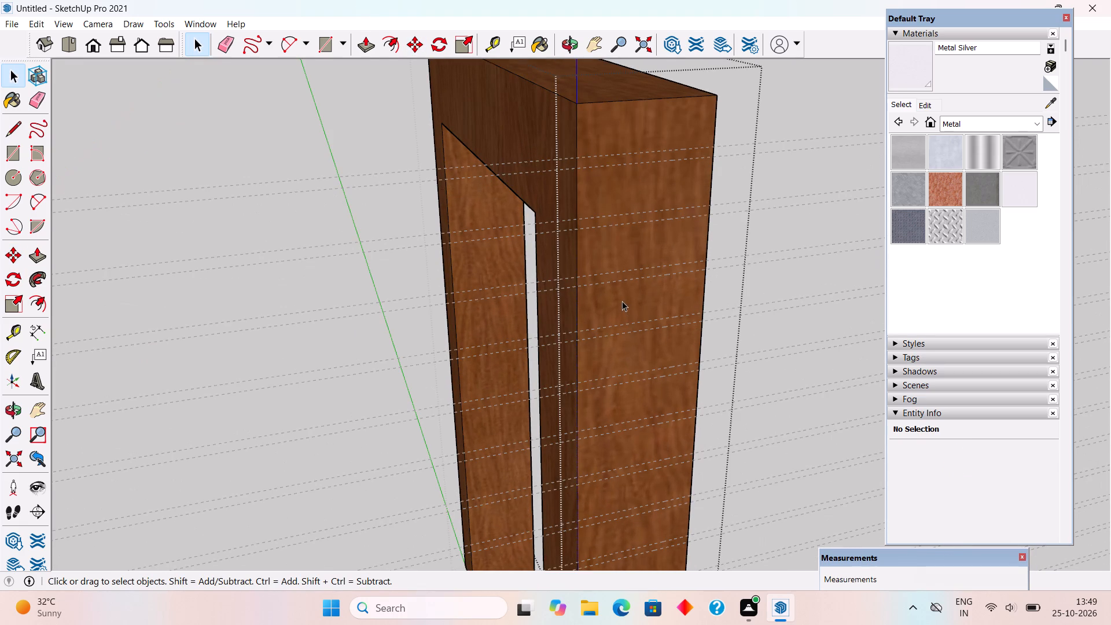
pyautogui.press('r')
pyautogui.click(580, 156)
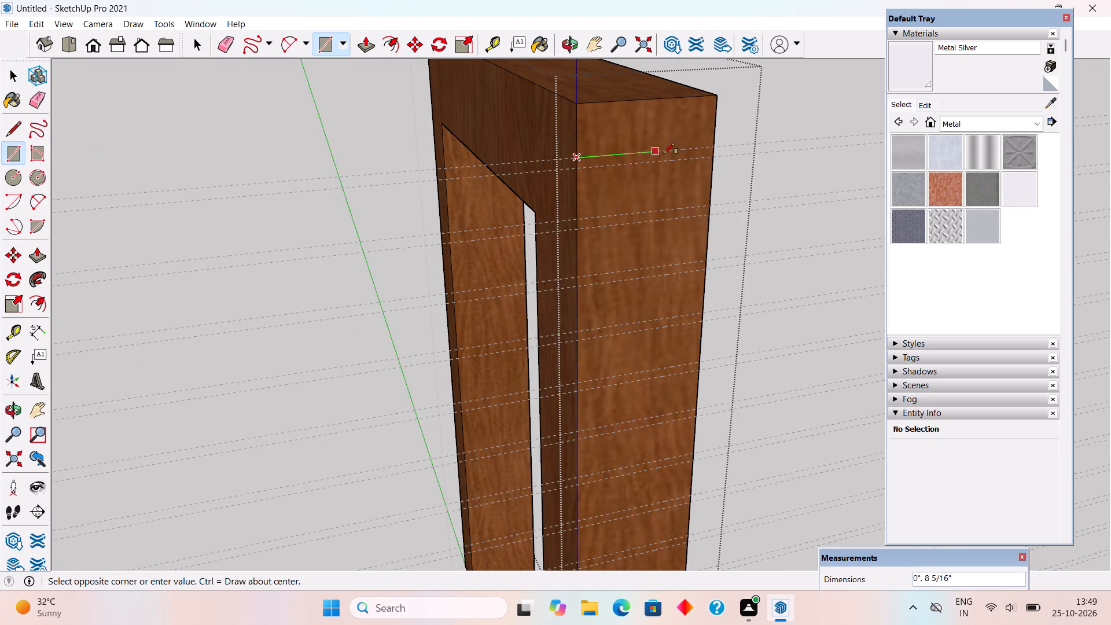
pyautogui.click(713, 160)
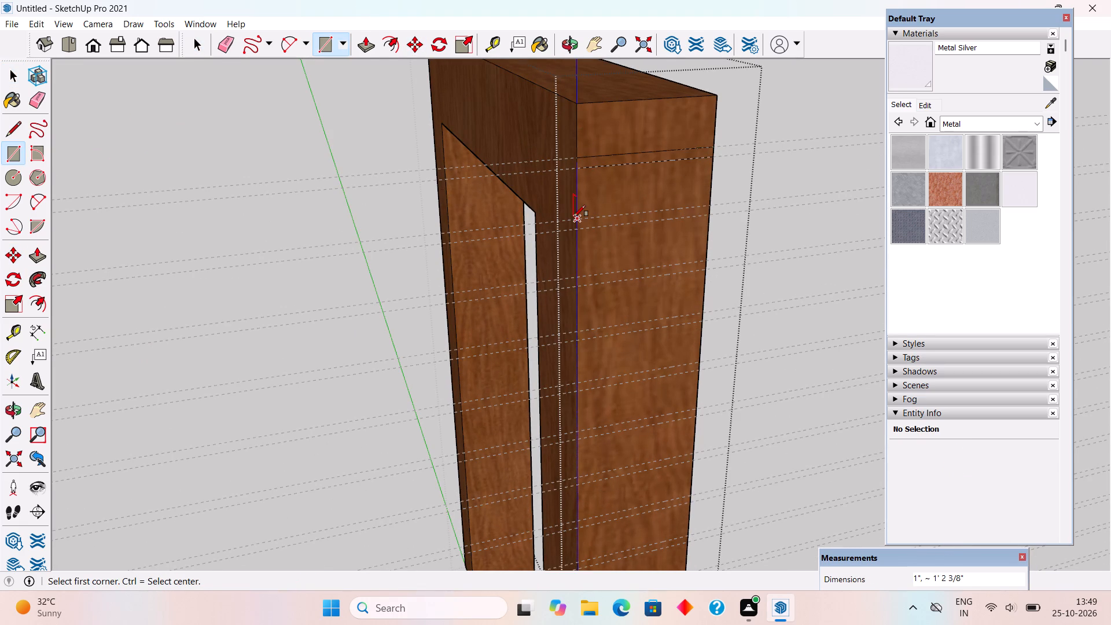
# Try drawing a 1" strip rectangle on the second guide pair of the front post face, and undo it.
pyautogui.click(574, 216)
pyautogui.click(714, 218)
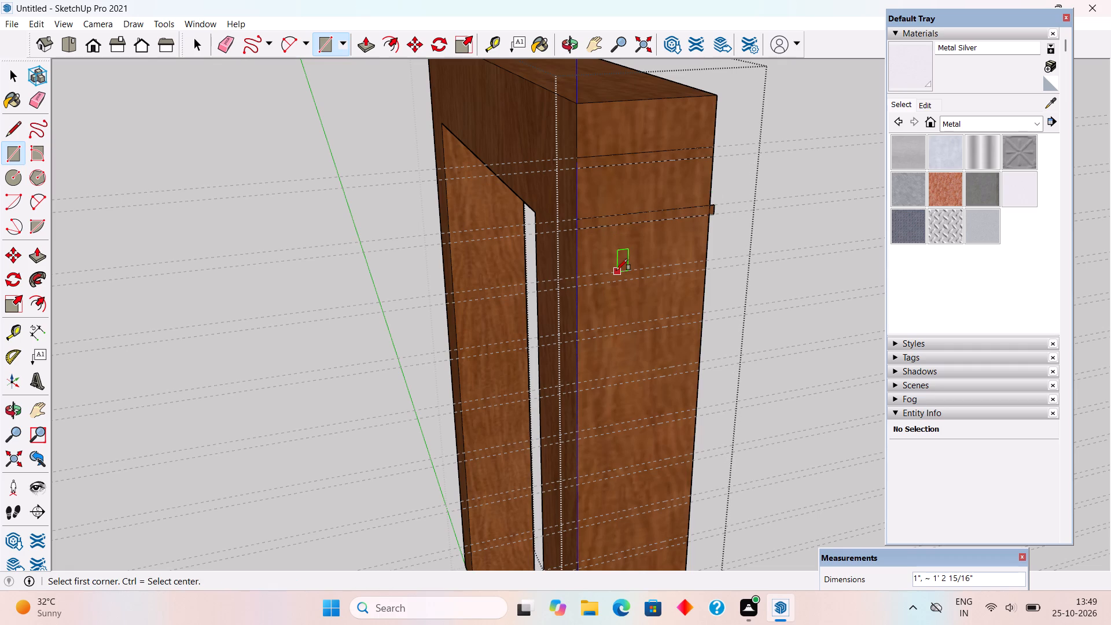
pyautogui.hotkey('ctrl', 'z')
# Draw full-width 1" strip rectangles on the second to sixth guide pairs down the front post face.
pyautogui.click(573, 219)
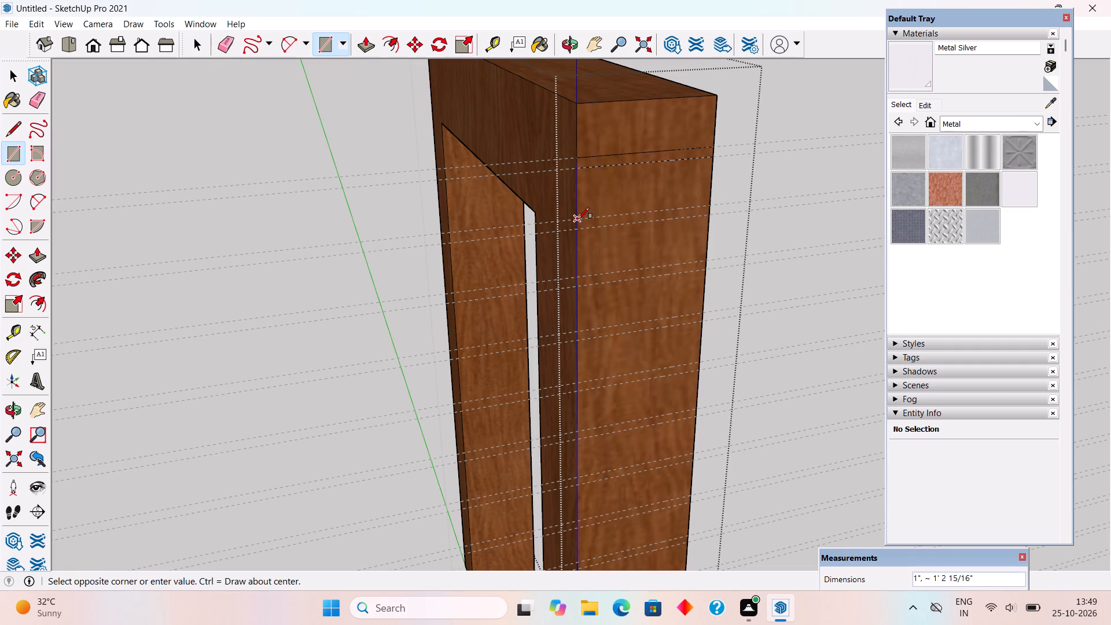
pyautogui.click(711, 216)
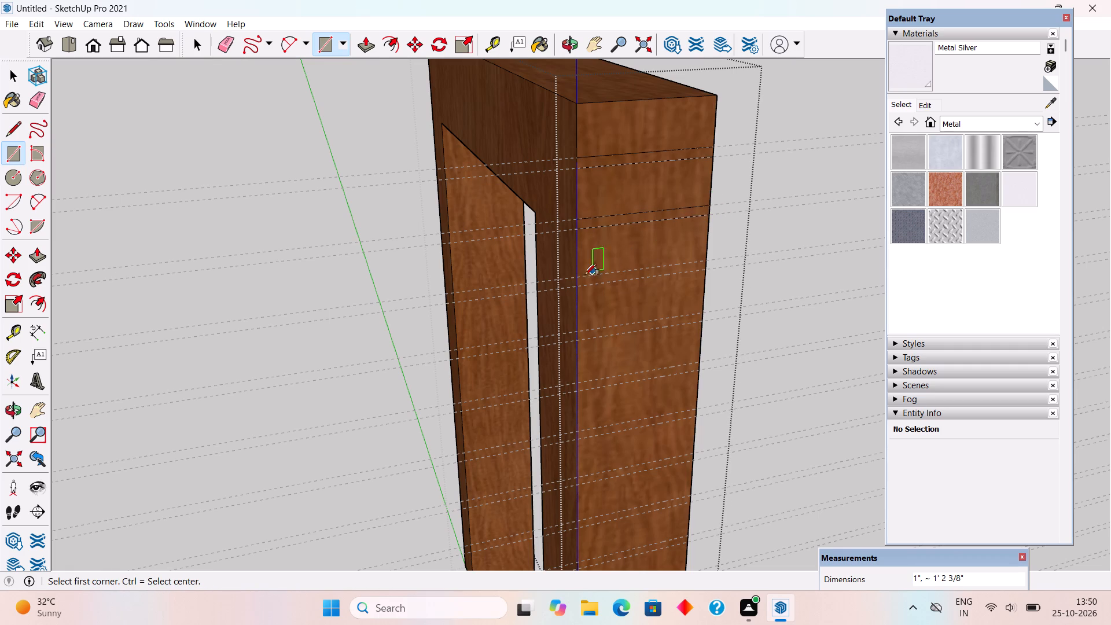
pyautogui.click(579, 278)
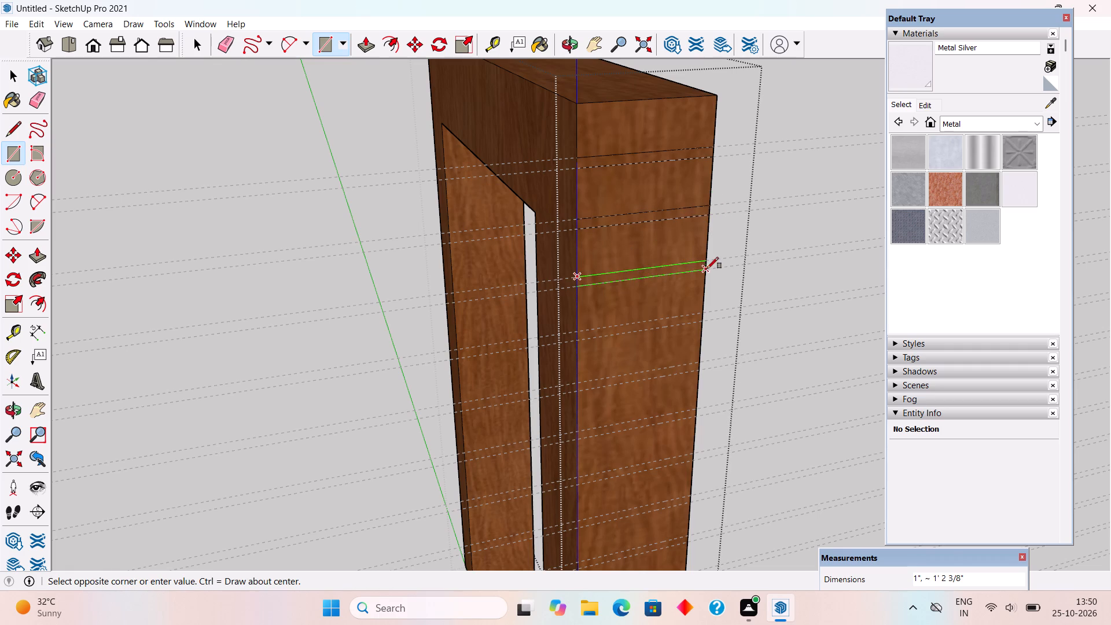
pyautogui.click(707, 269)
pyautogui.click(579, 329)
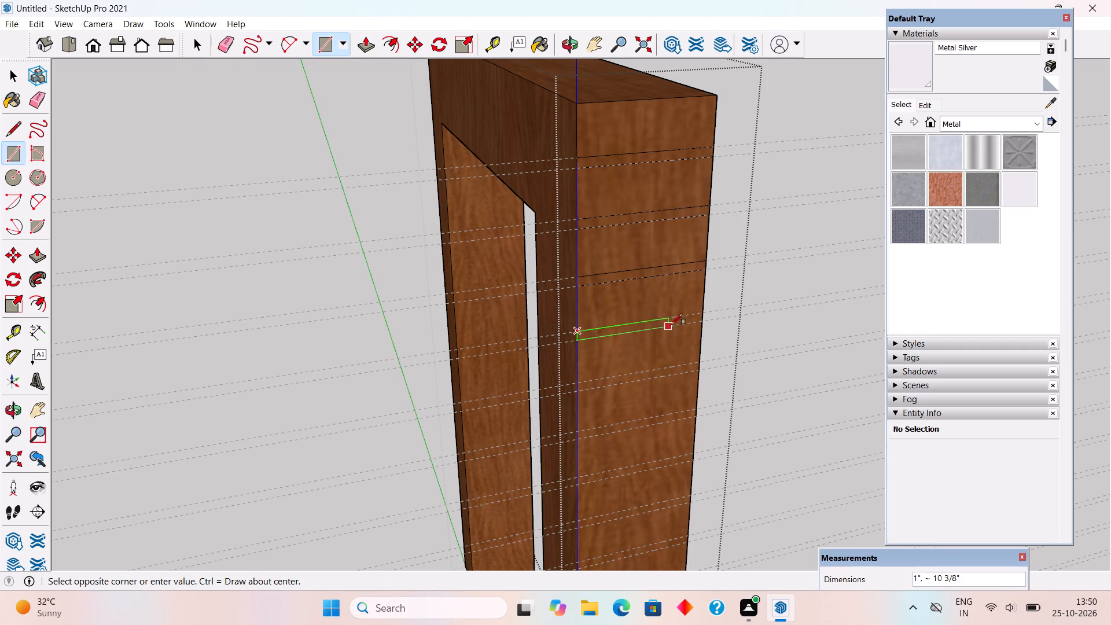
pyautogui.click(704, 321)
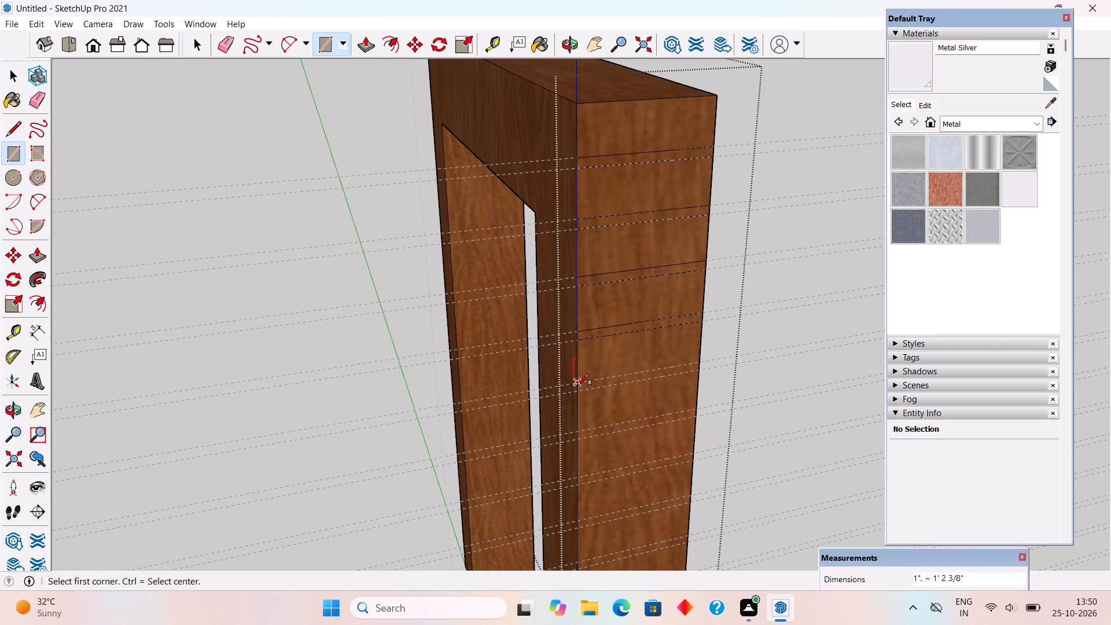
pyautogui.click(577, 384)
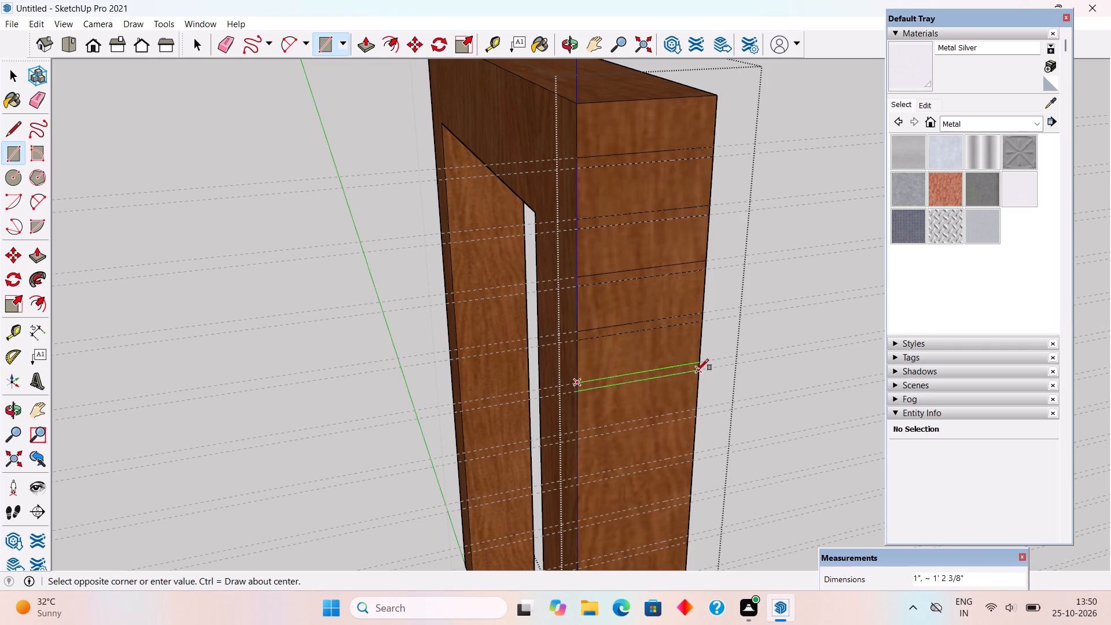
pyautogui.click(697, 370)
pyautogui.click(580, 431)
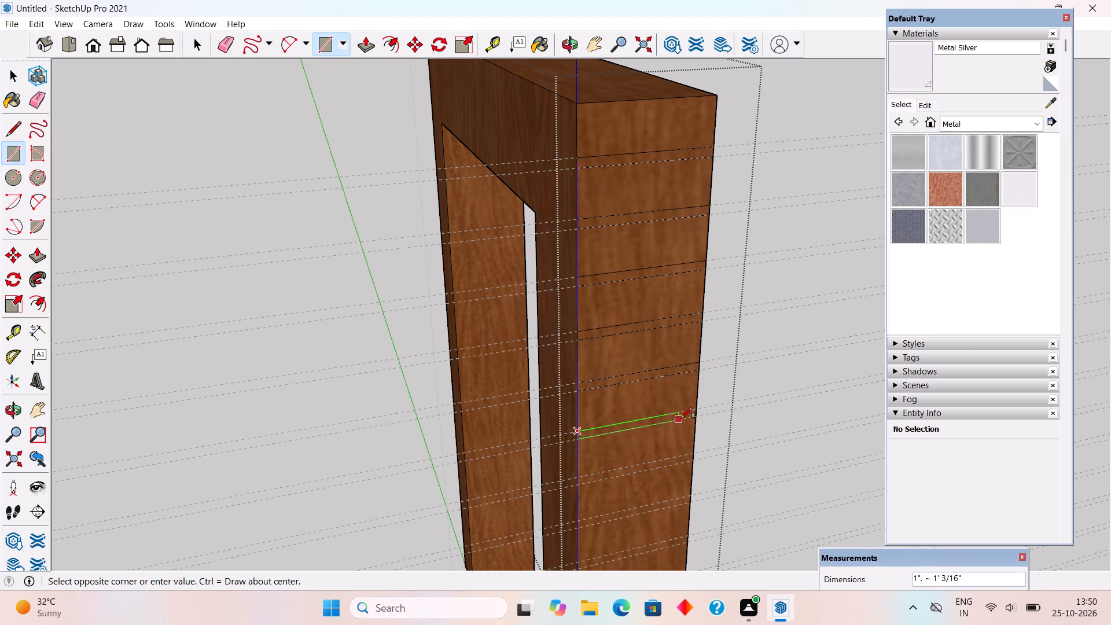
pyautogui.click(698, 415)
pyautogui.scroll(-9, 656, 253)
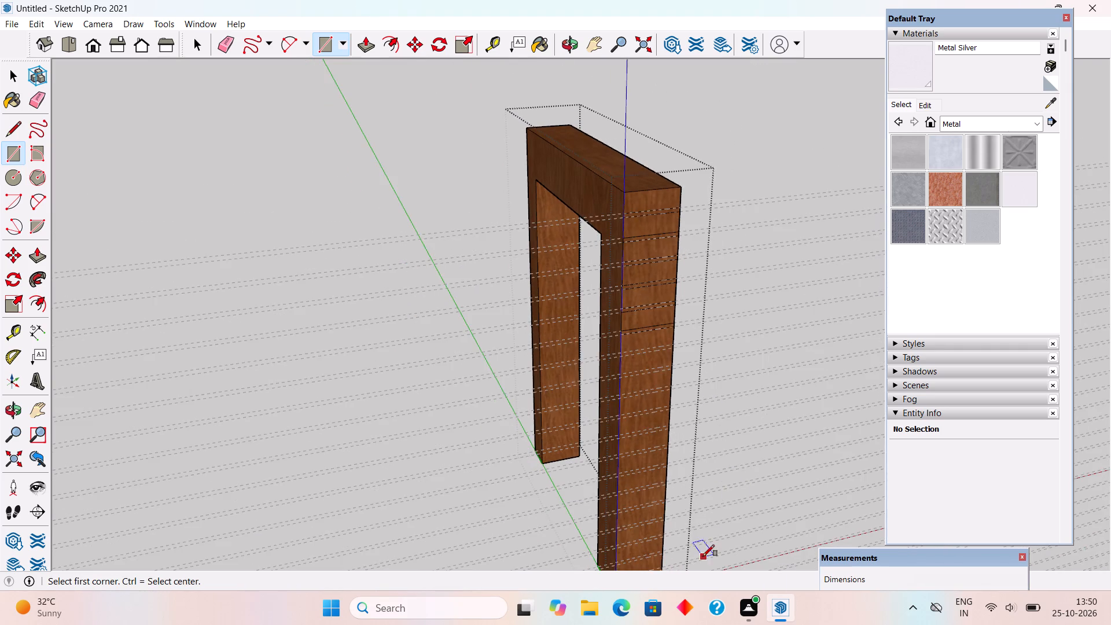
pyautogui.scroll(10, 703, 556)
pyautogui.scroll(-3, 598, 182)
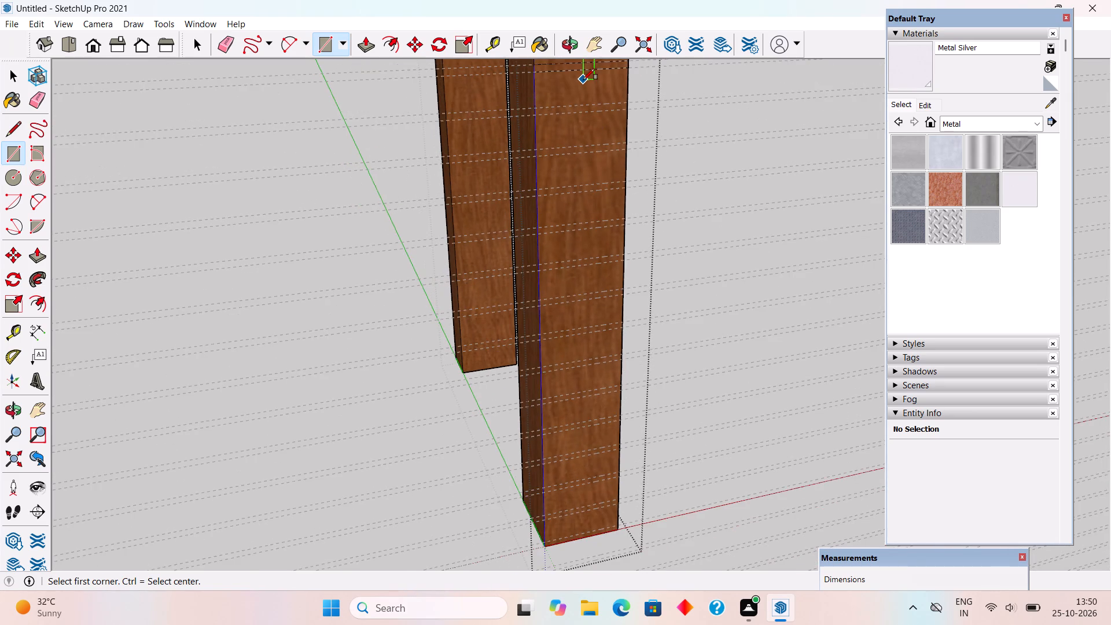
# Draw full-width 1" strip rectangles on the next six guide pairs down the front post face.
pyautogui.scroll(6, 583, 80)
pyautogui.click(499, 126)
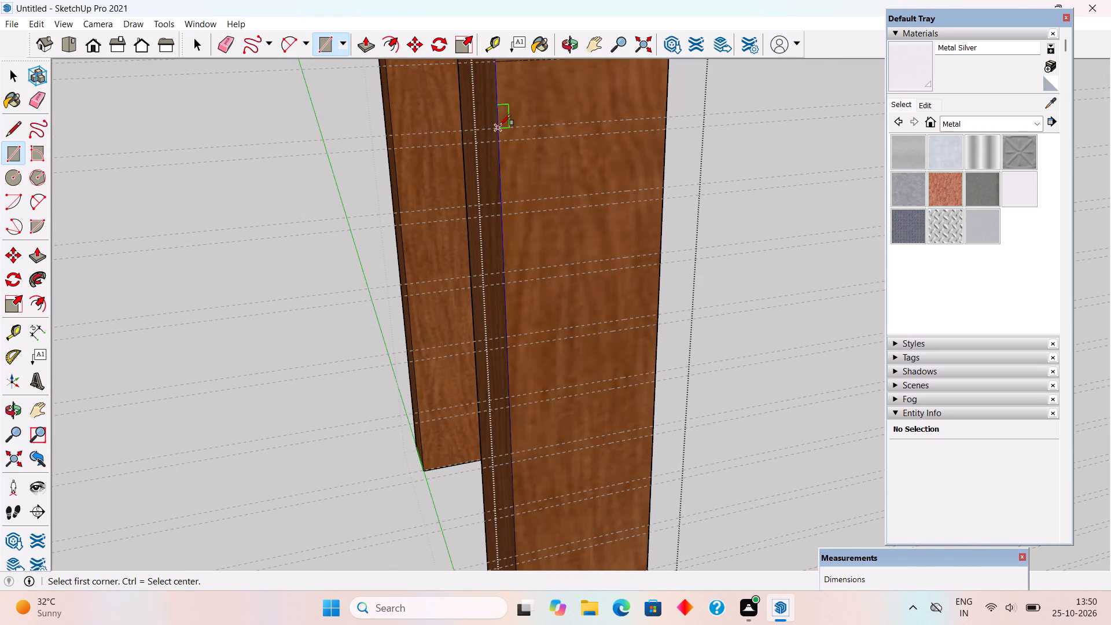
pyautogui.click(665, 131)
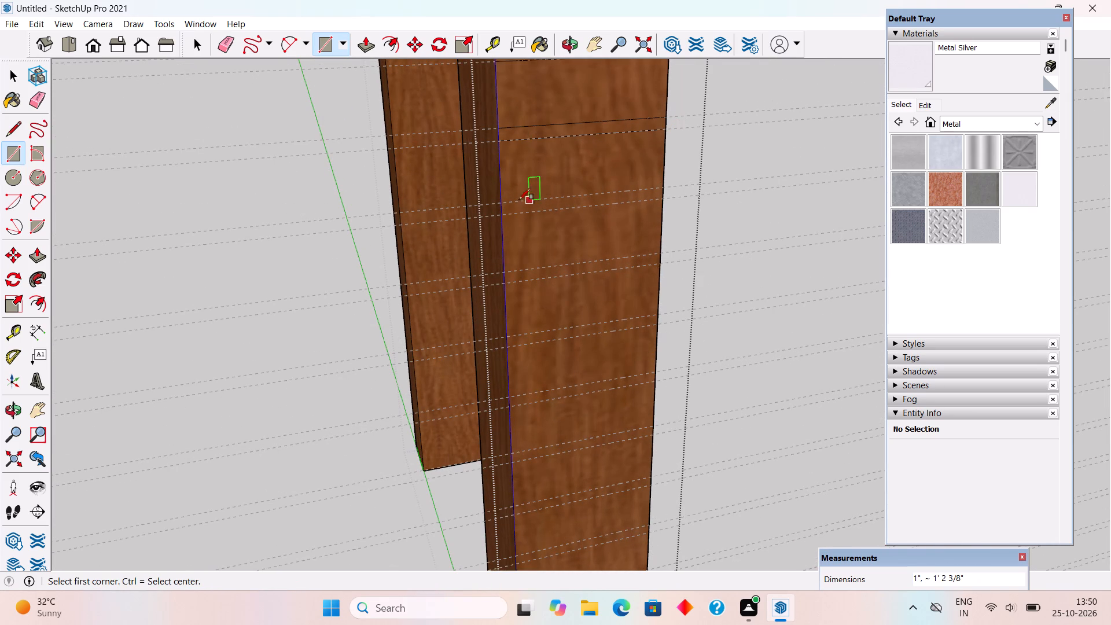
pyautogui.click(502, 203)
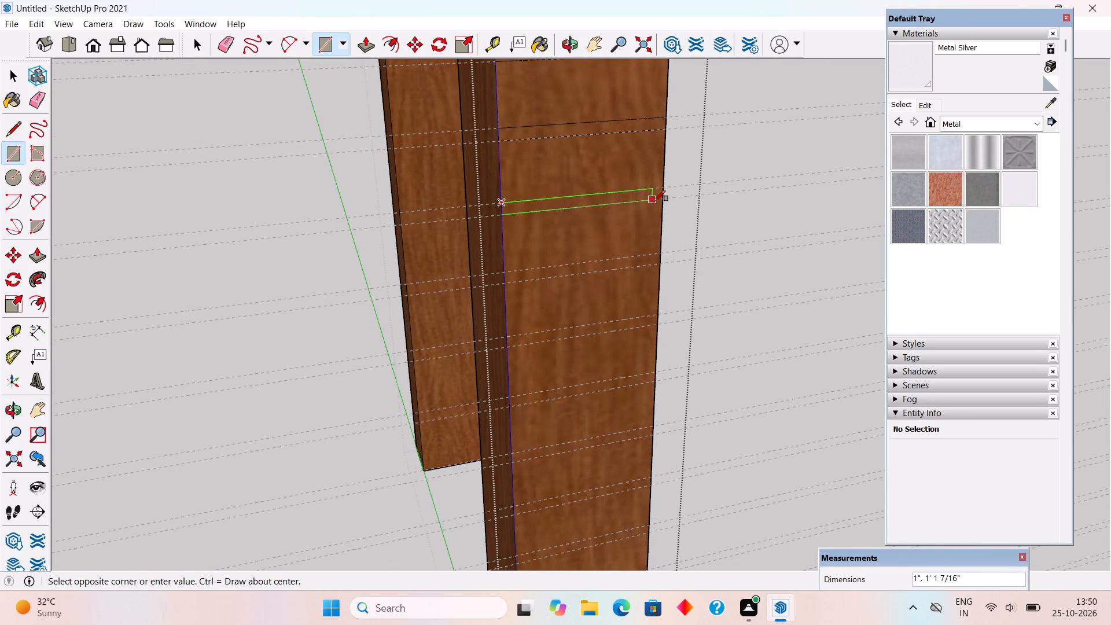
pyautogui.click(664, 199)
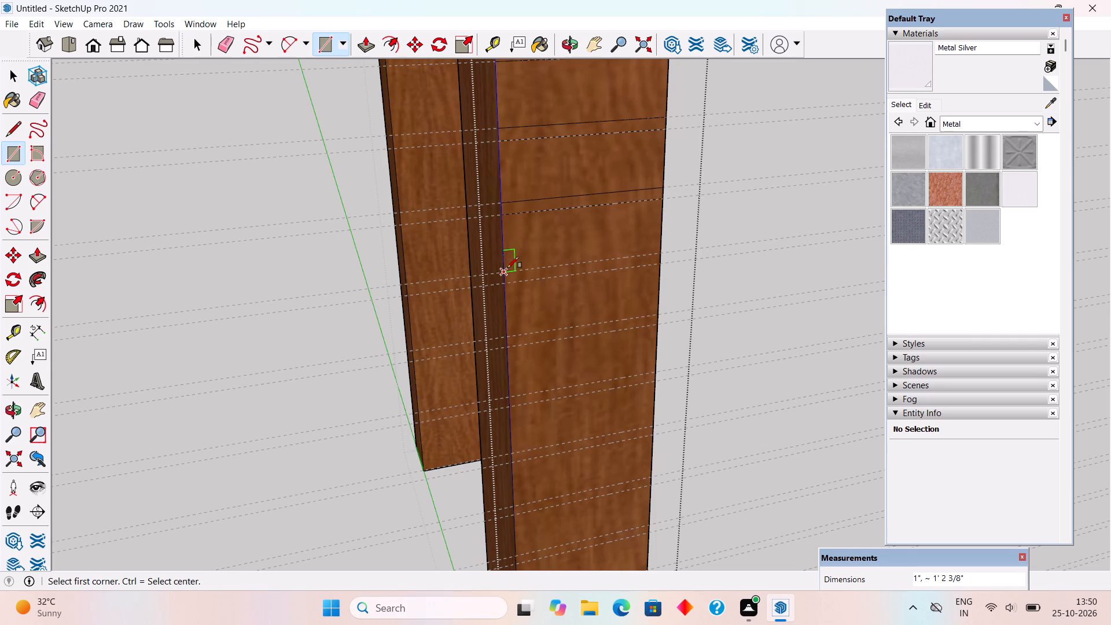
pyautogui.click(506, 270)
pyautogui.click(660, 263)
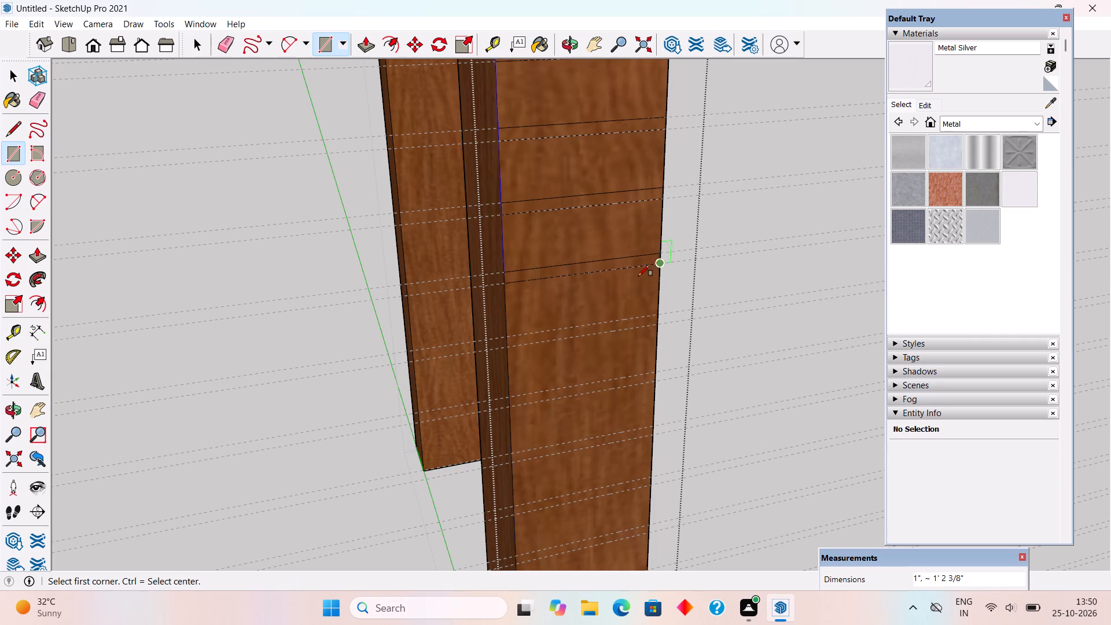
pyautogui.click(507, 338)
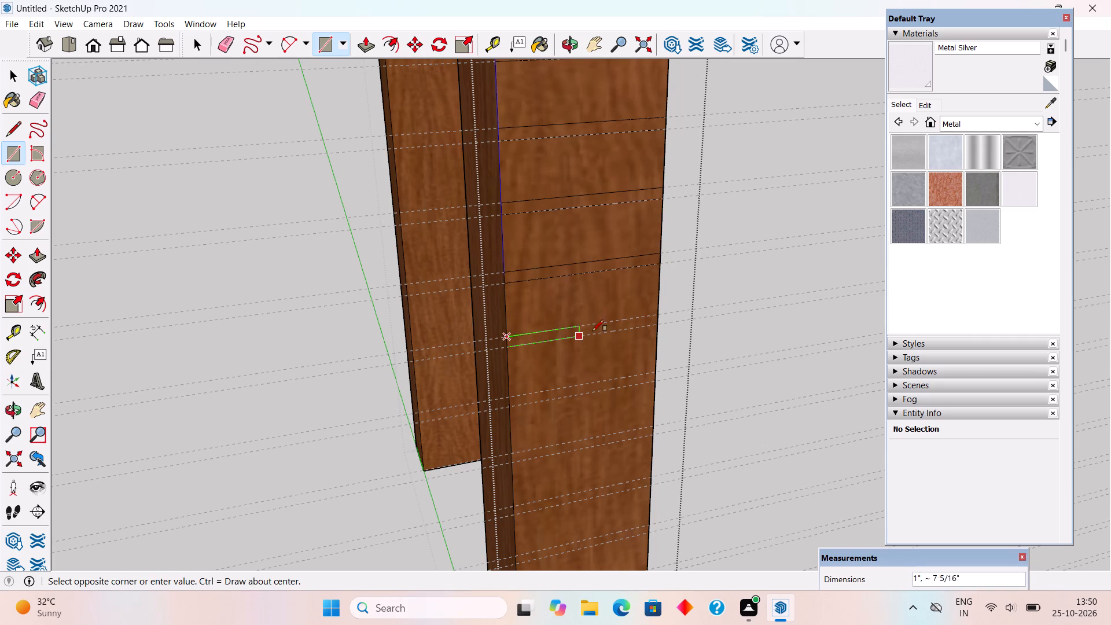
pyautogui.click(661, 328)
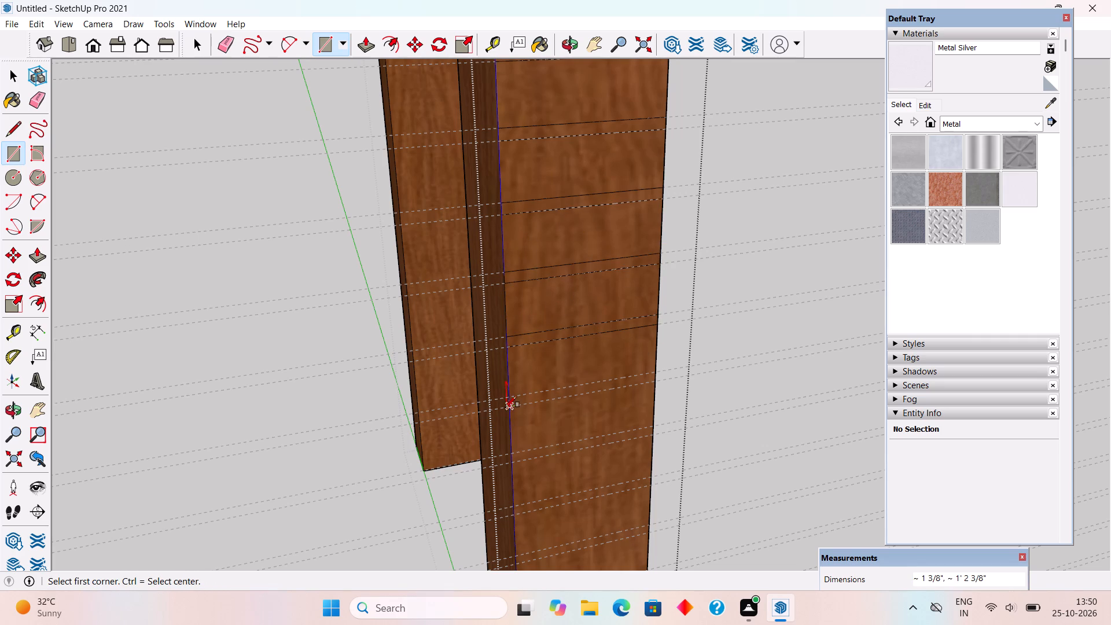
pyautogui.click(507, 399)
pyautogui.click(655, 384)
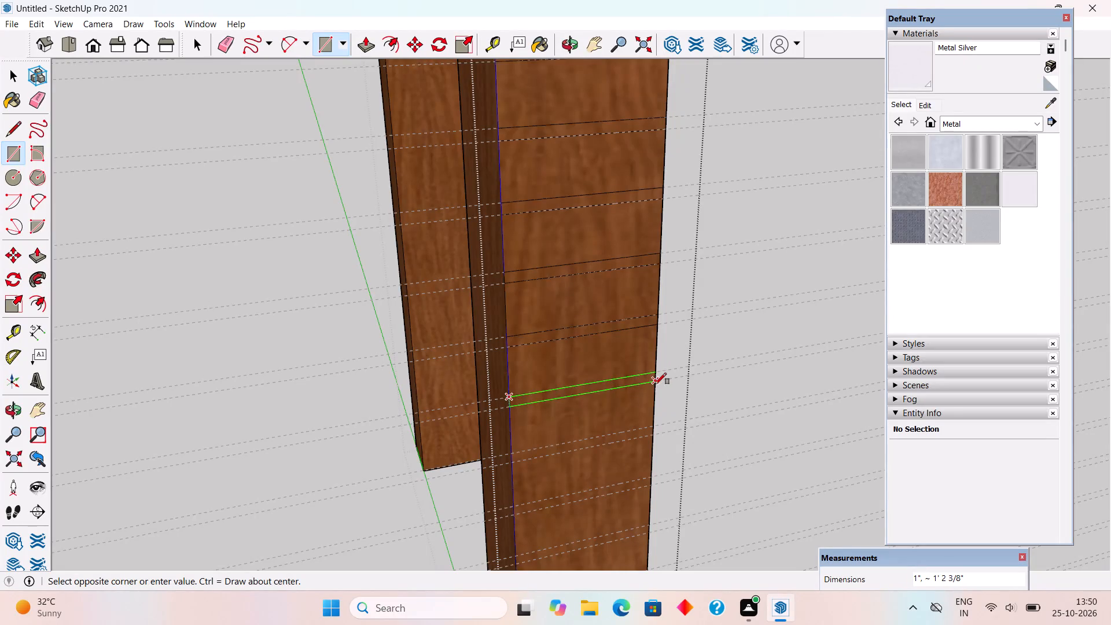
pyautogui.click(512, 457)
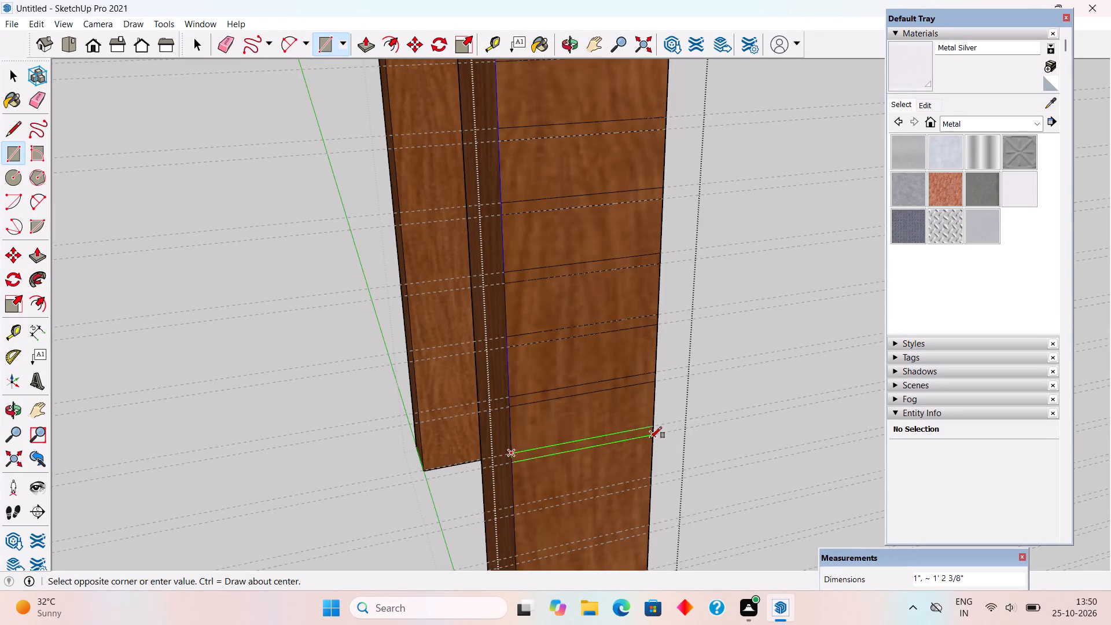
pyautogui.click(650, 438)
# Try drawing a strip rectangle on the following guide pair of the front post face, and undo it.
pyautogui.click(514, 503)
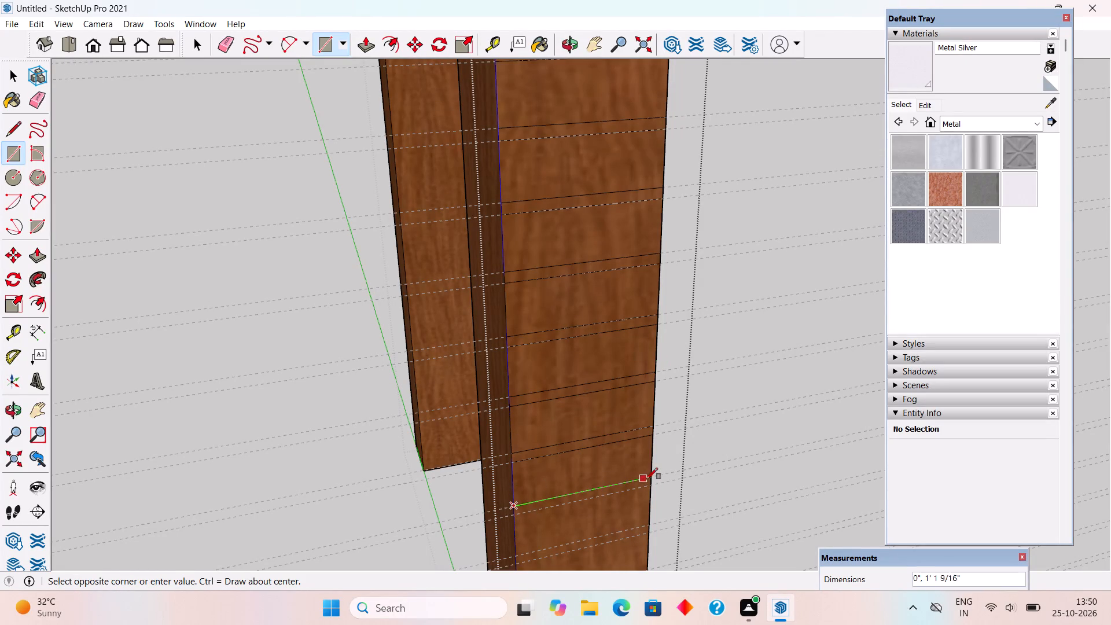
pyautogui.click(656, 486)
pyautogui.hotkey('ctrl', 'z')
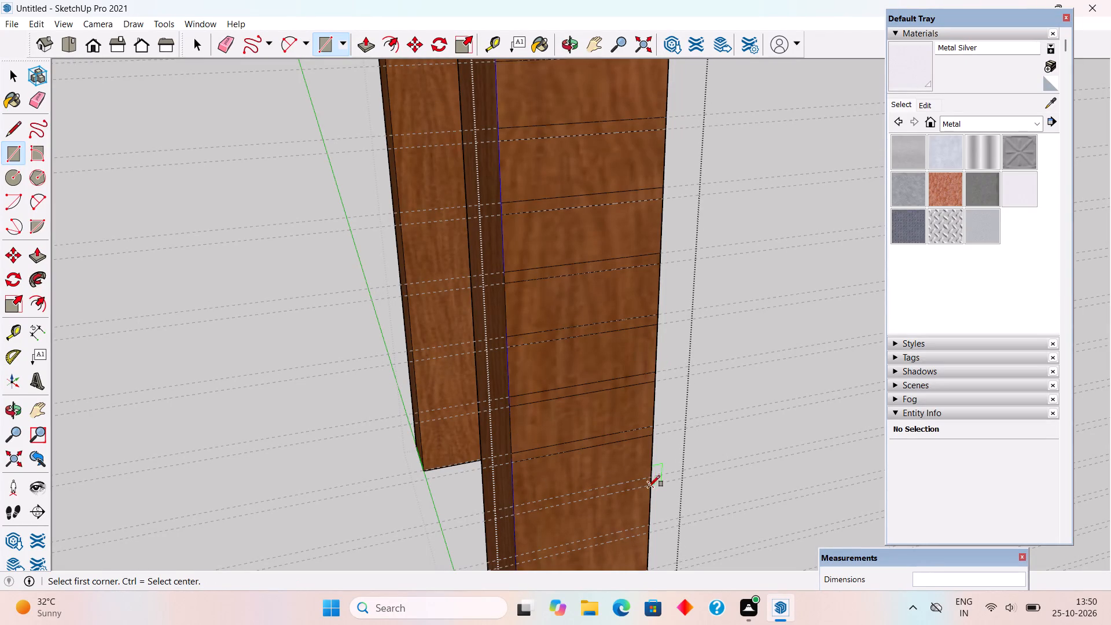
# Draw full-width 1" strip rectangles on the next four guide pairs down the front post face.
pyautogui.click(513, 506)
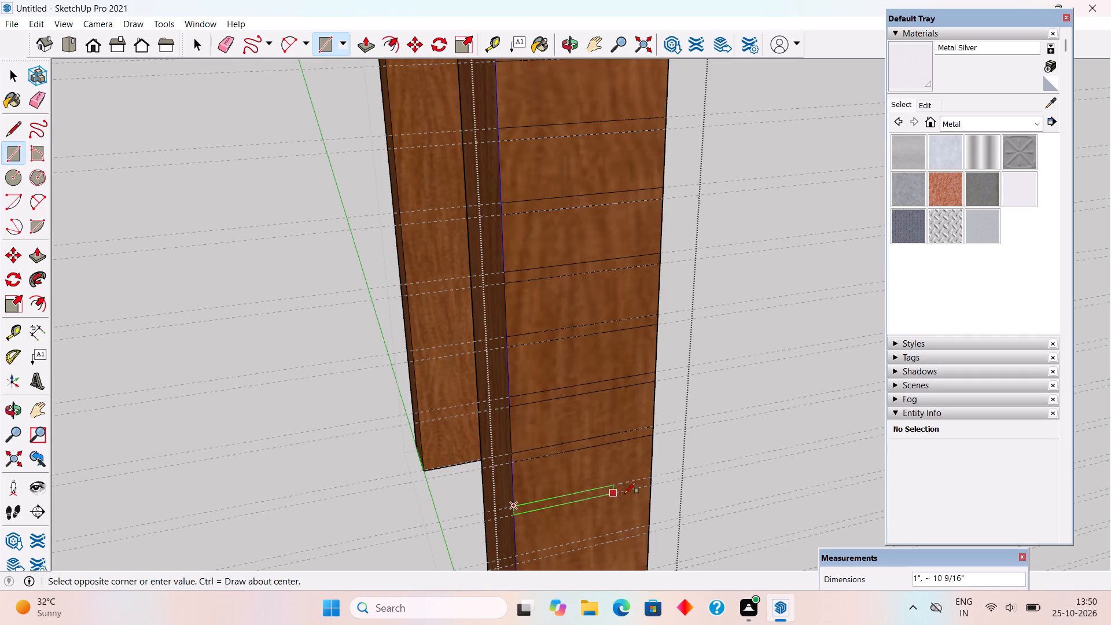
pyautogui.click(654, 487)
pyautogui.scroll(-9, 620, 319)
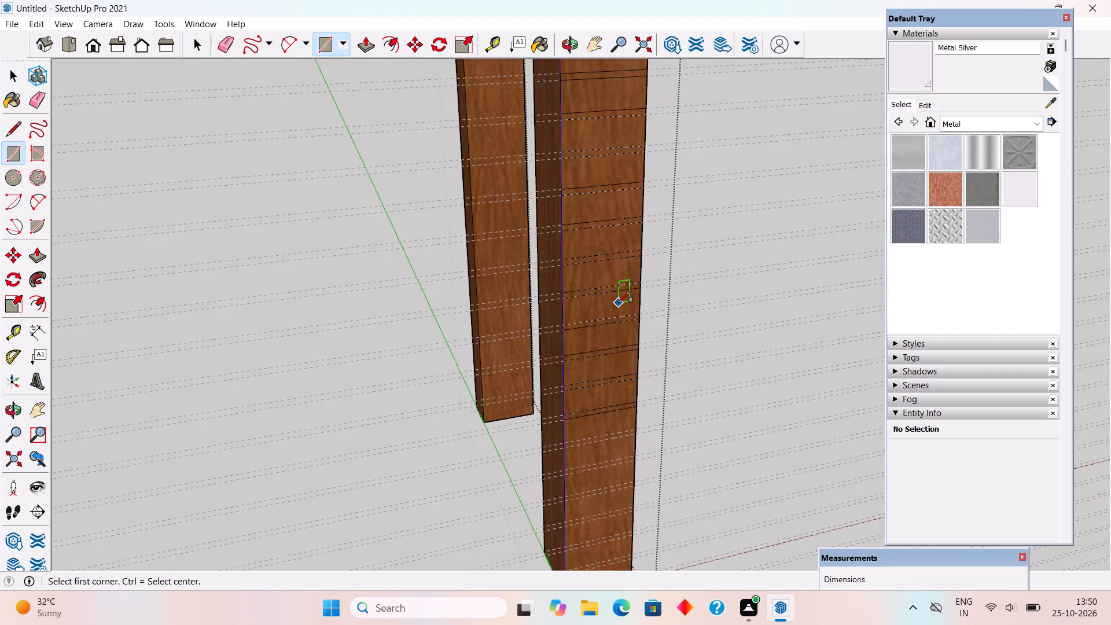
pyautogui.scroll(-3, 619, 303)
pyautogui.scroll(12, 619, 530)
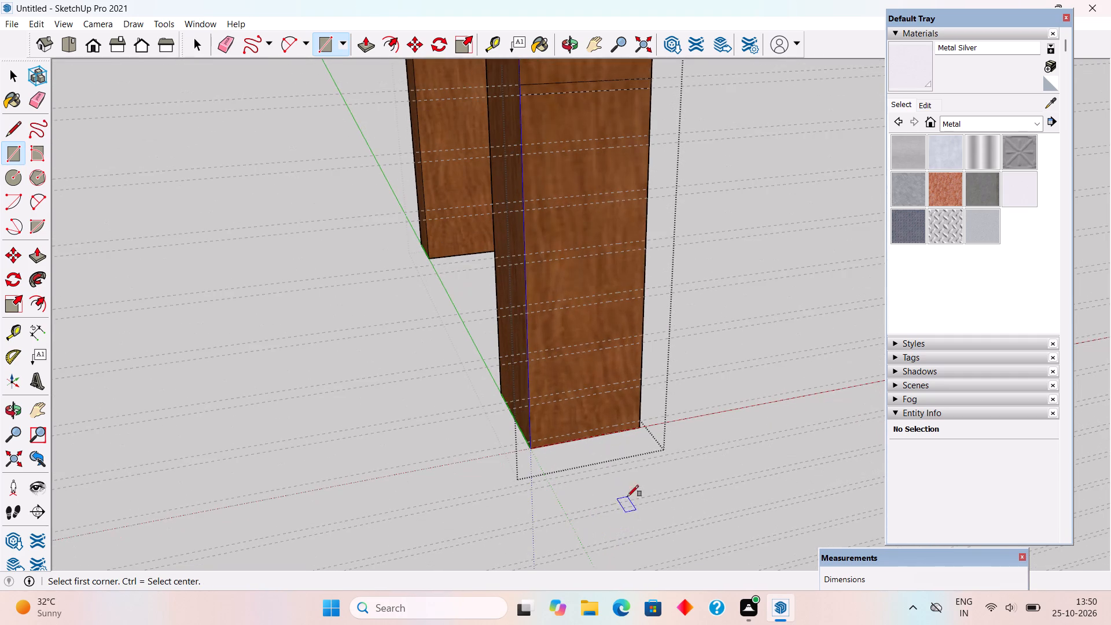
pyautogui.scroll(2, 540, 134)
pyautogui.click(516, 149)
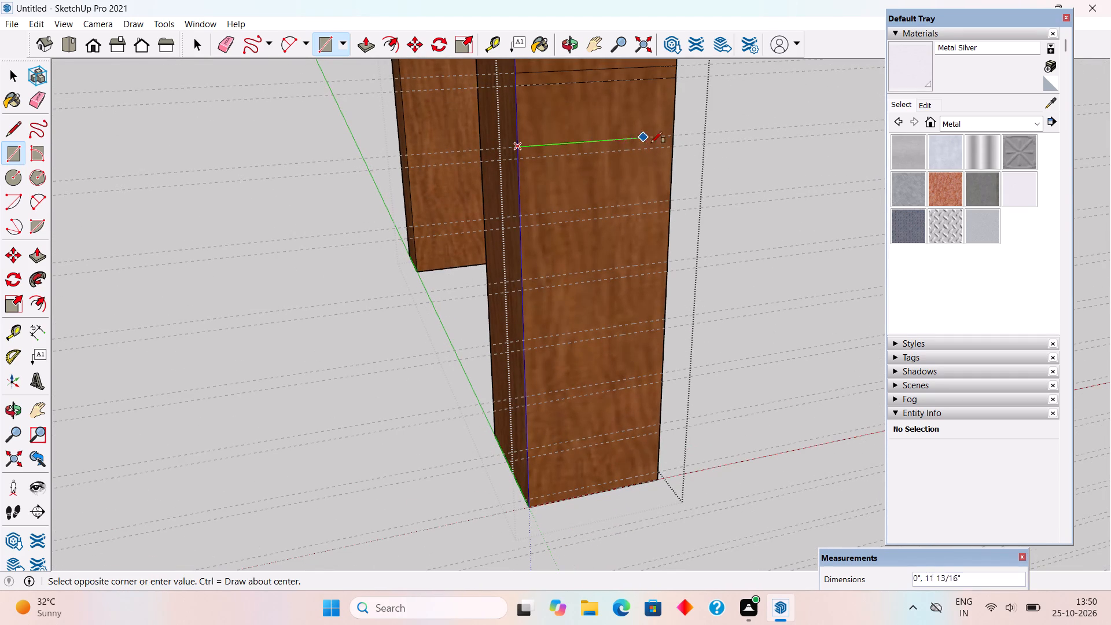
pyautogui.click(675, 143)
pyautogui.click(520, 216)
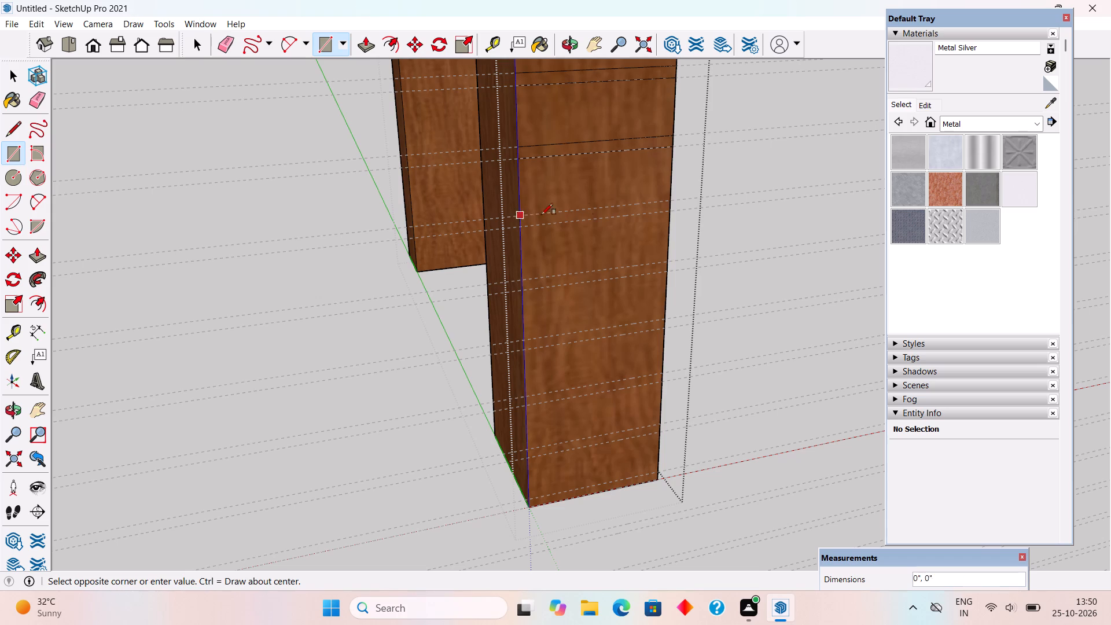
pyautogui.click(669, 209)
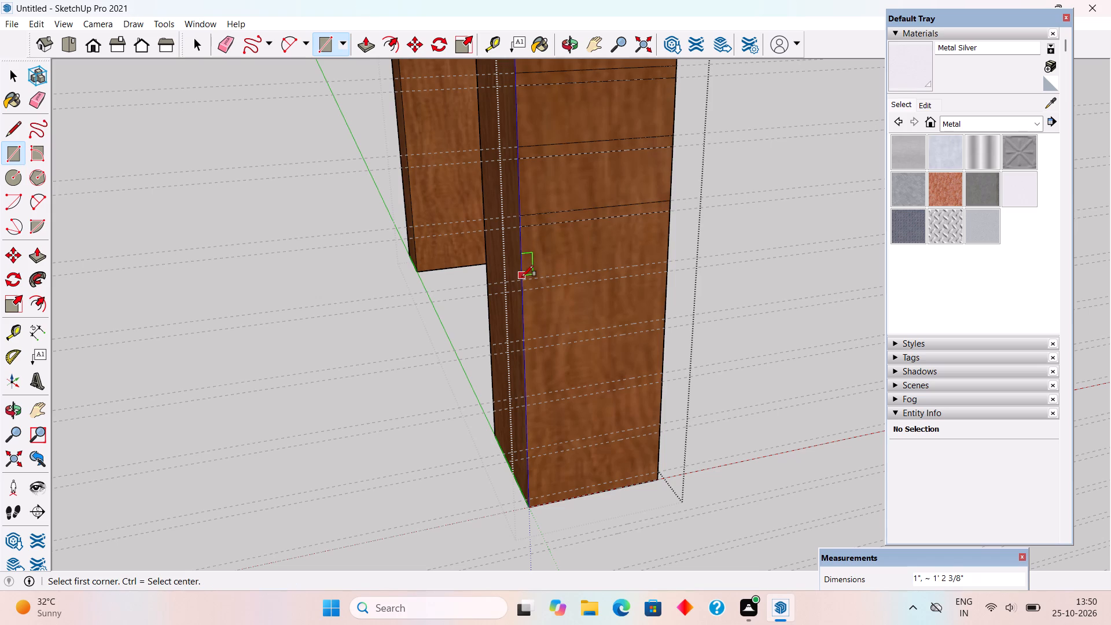
pyautogui.click(522, 277)
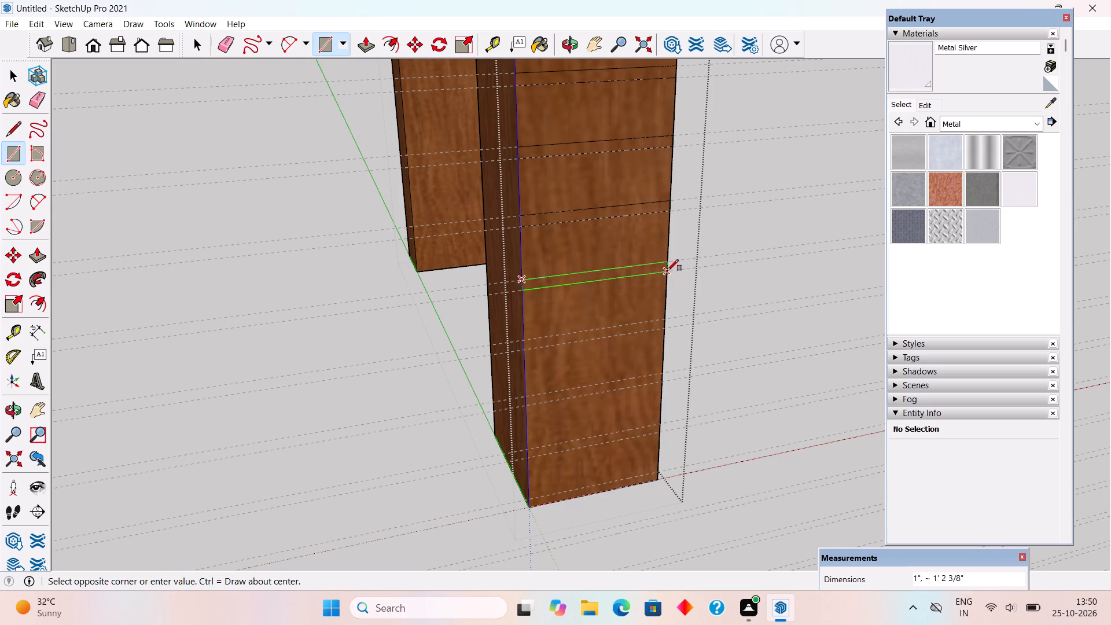
pyautogui.click(665, 271)
# Draw full-width strip rectangles on the last four guide pairs, ending with the strip along the post's bottom edge.
pyautogui.click(524, 340)
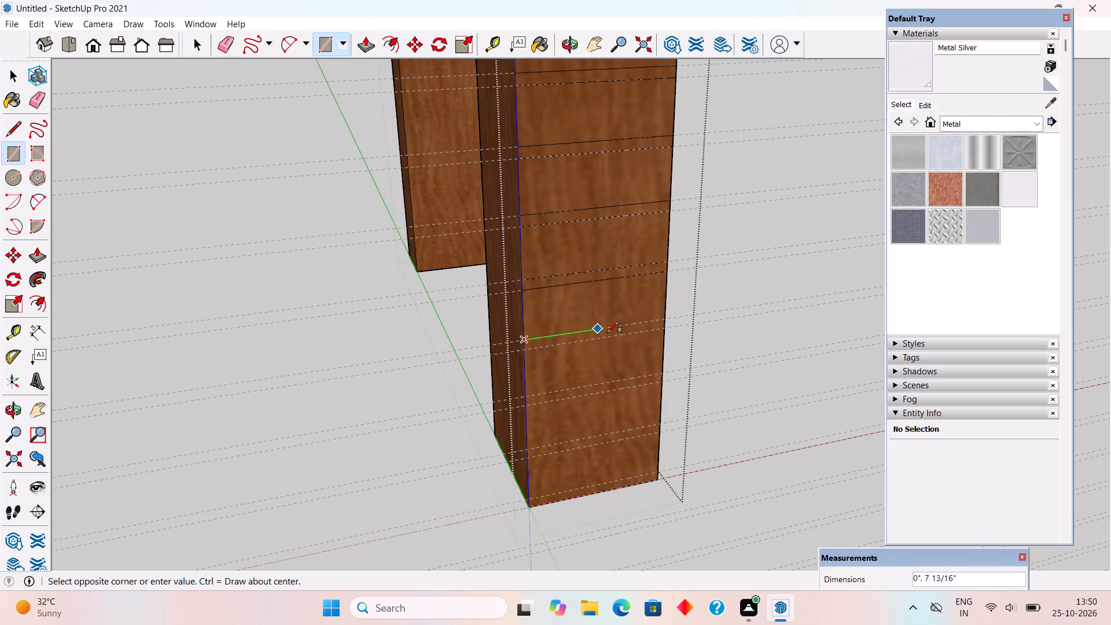
pyautogui.click(663, 331)
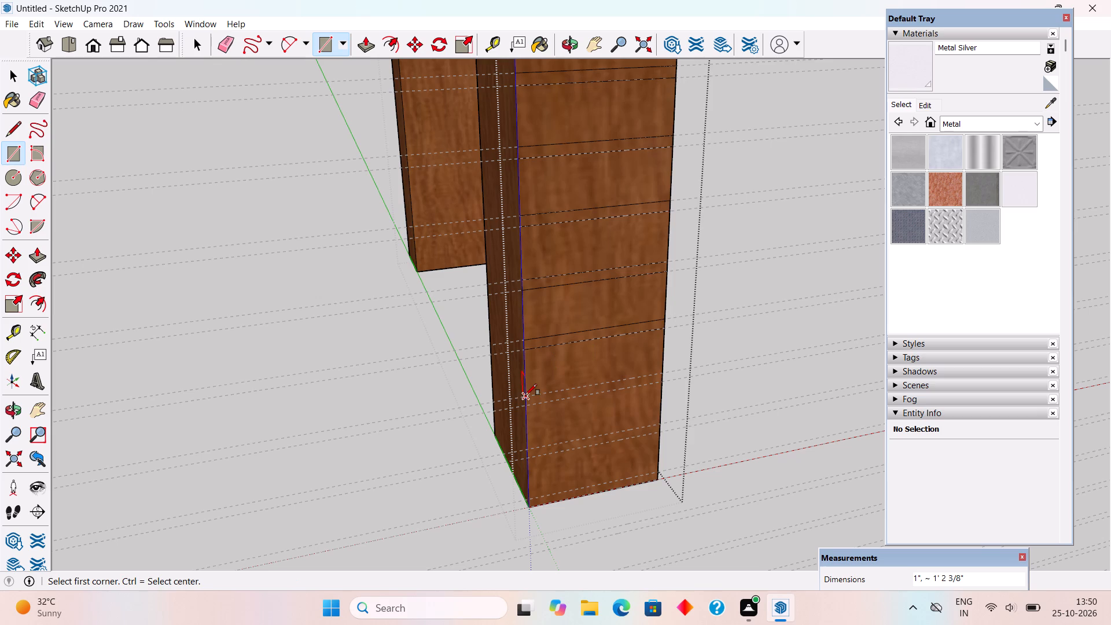
pyautogui.click(525, 395)
pyautogui.click(663, 381)
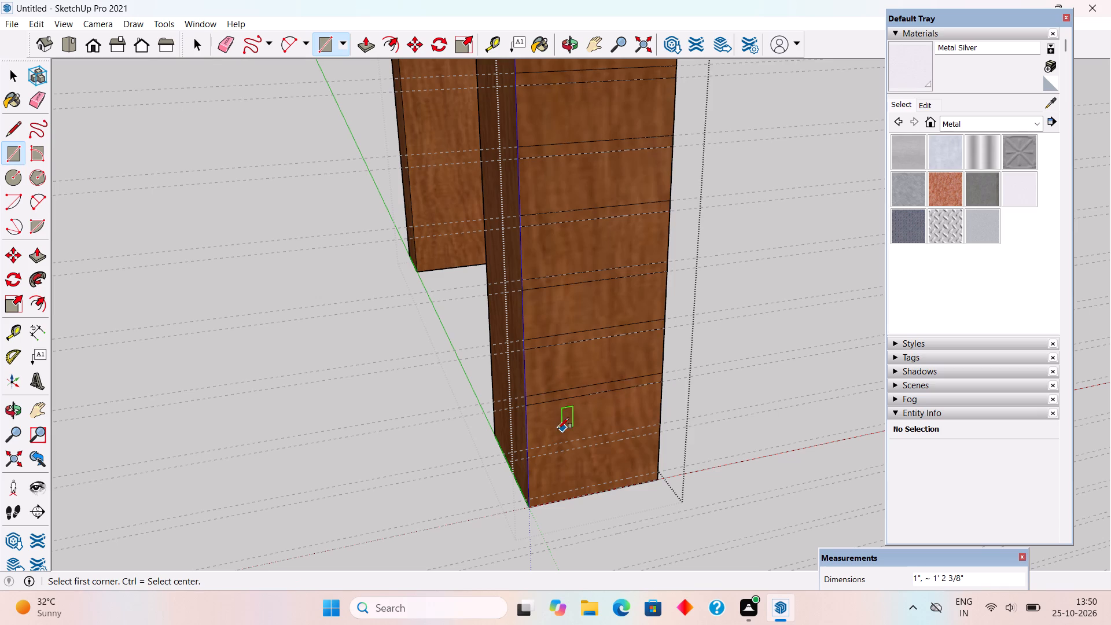
pyautogui.click(531, 451)
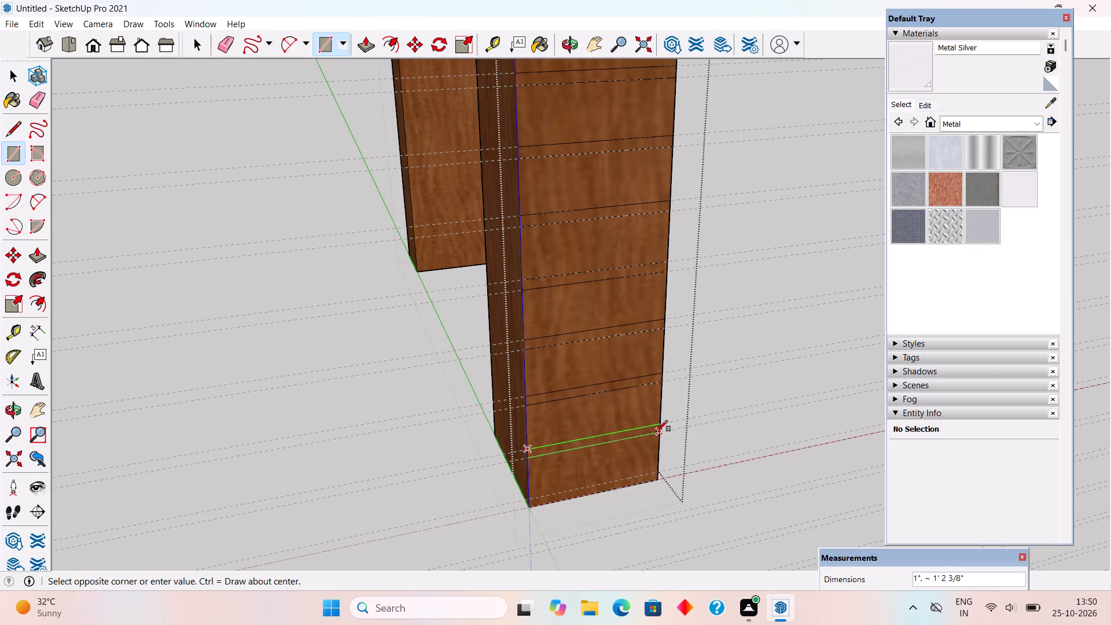
pyautogui.click(658, 431)
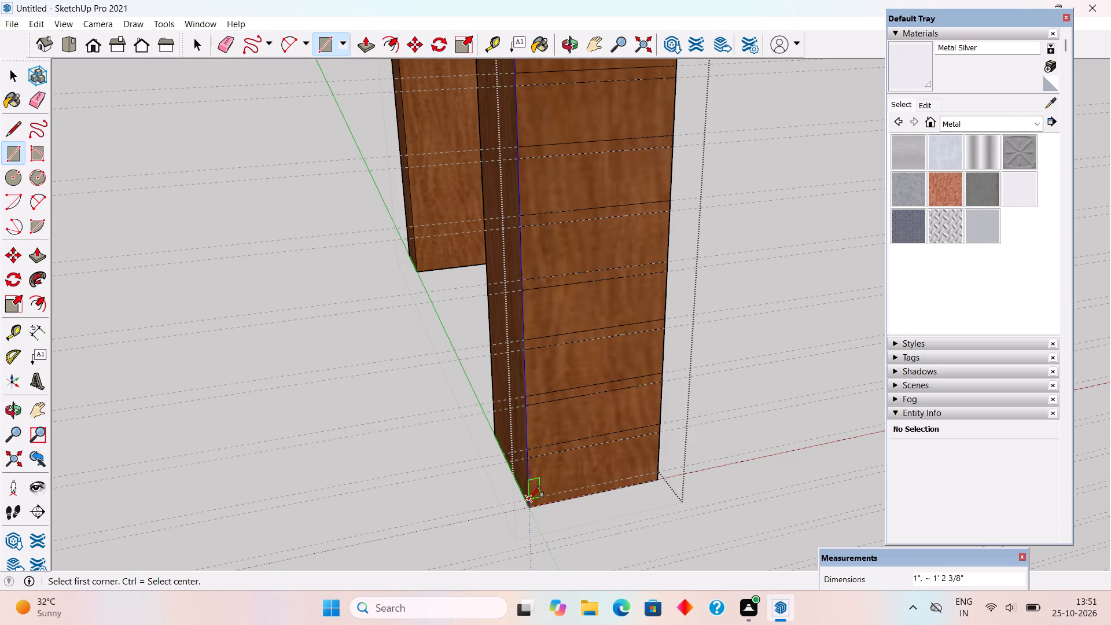
pyautogui.click(529, 498)
pyautogui.scroll(5, 664, 482)
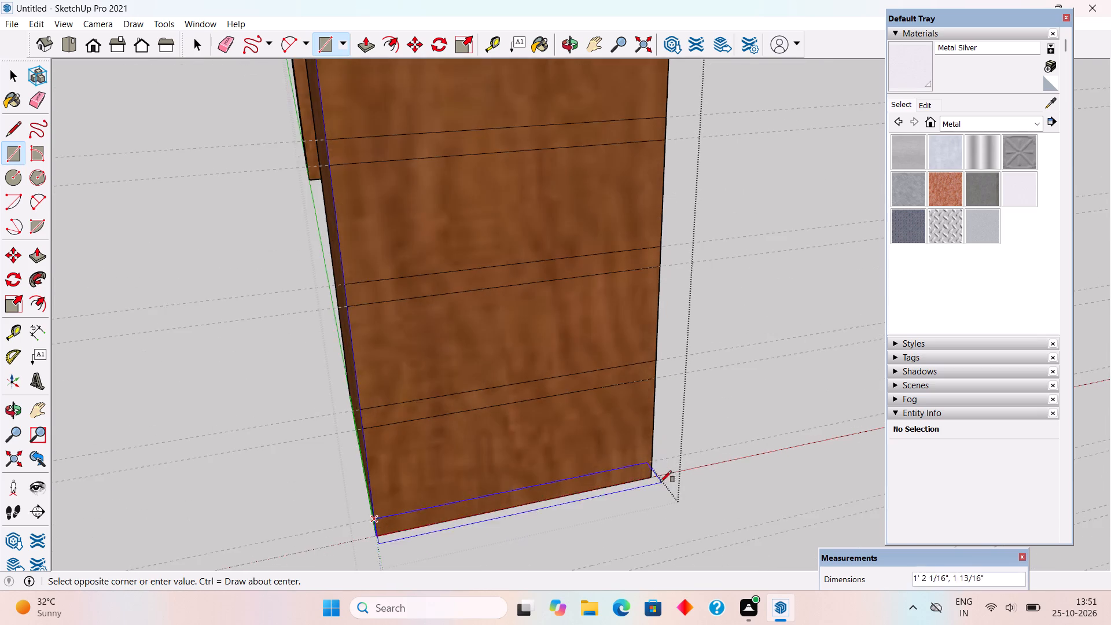
pyautogui.scroll(5, 660, 482)
pyautogui.click(643, 471)
pyautogui.scroll(1, 643, 471)
pyautogui.press('space')
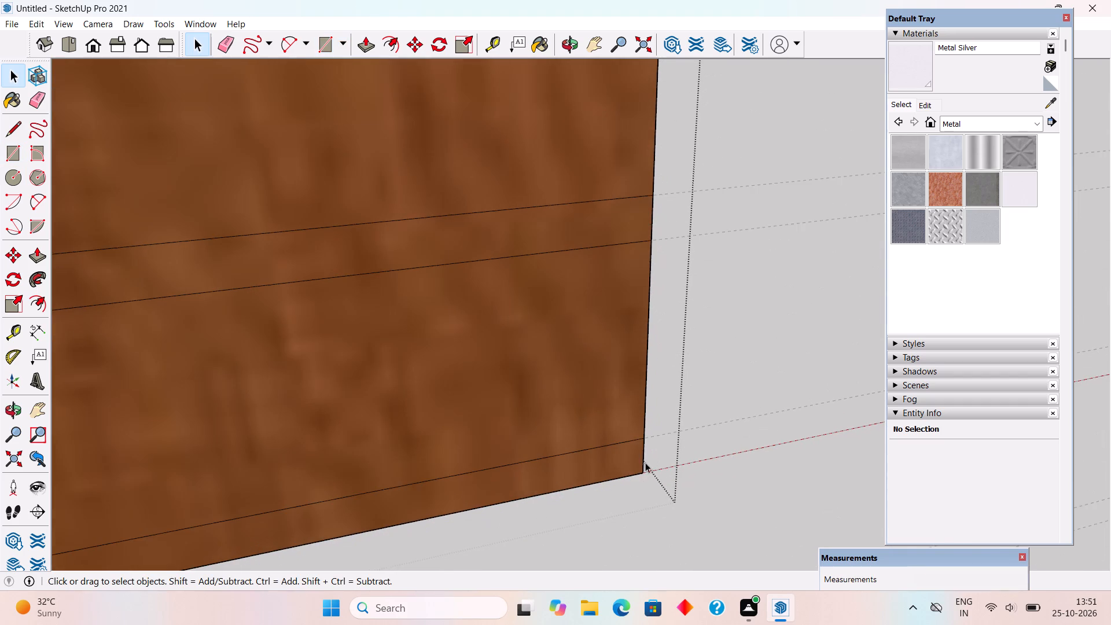
# Push the strip along the post's bottom edge 0.5" into the front face.
pyautogui.scroll(-6, 649, 457)
pyautogui.scroll(-4, 583, 354)
pyautogui.moveTo(461, 451); pyautogui.dragTo(604, 442, button='middle')
pyautogui.scroll(5, 522, 514)
pyautogui.scroll(1, 290, 438)
pyautogui.moveTo(298, 438); pyautogui.dragTo(341, 438, button='middle')
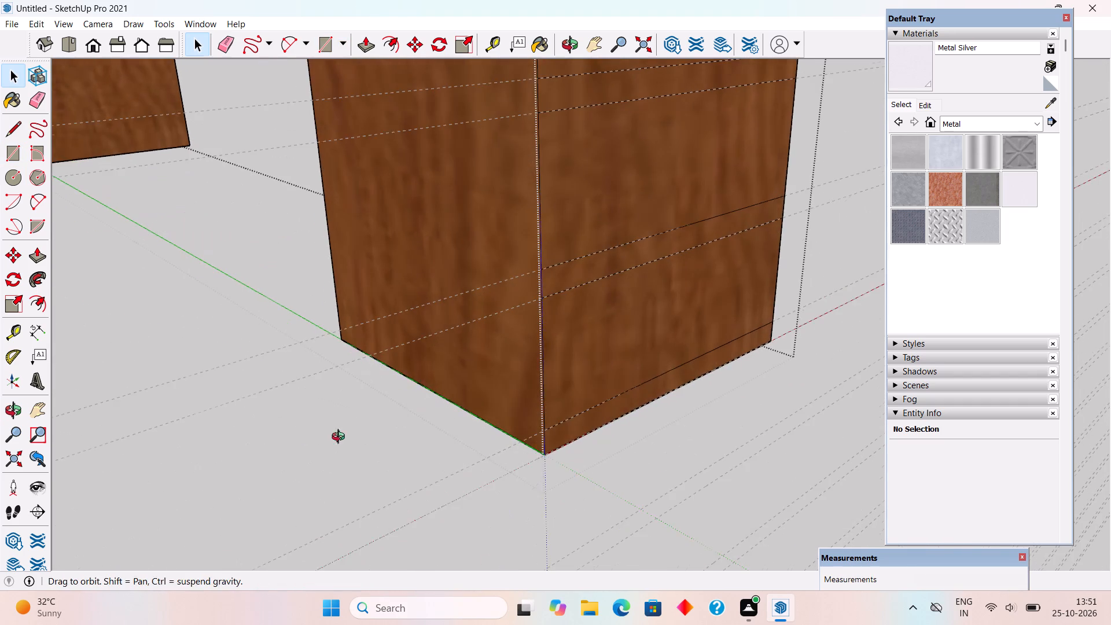
pyautogui.moveTo(341, 438); pyautogui.dragTo(398, 433, button='middle')
pyautogui.scroll(6, 608, 410)
pyautogui.moveTo(566, 417); pyautogui.dragTo(523, 413, button='middle')
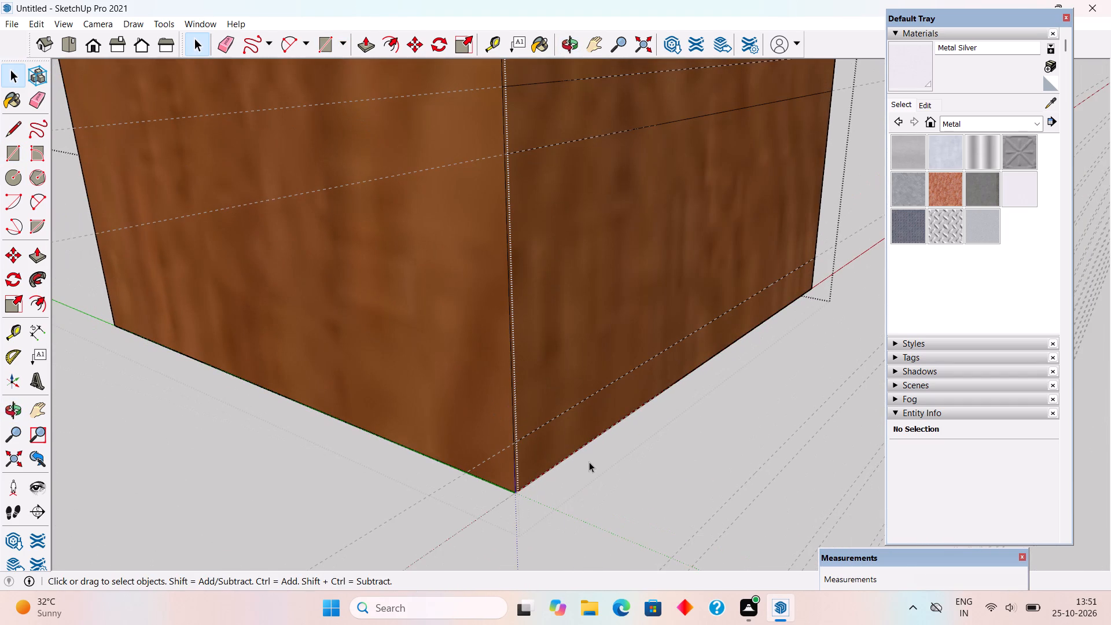
pyautogui.press('p')
pyautogui.click(568, 435)
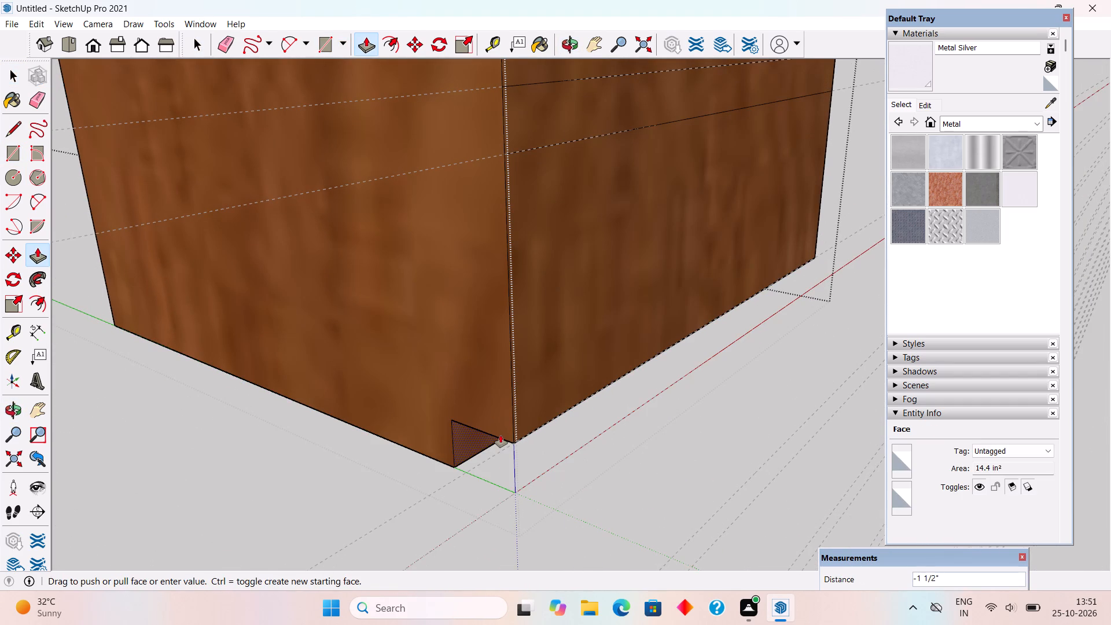
pyautogui.write('.5"')
pyautogui.press('Return')
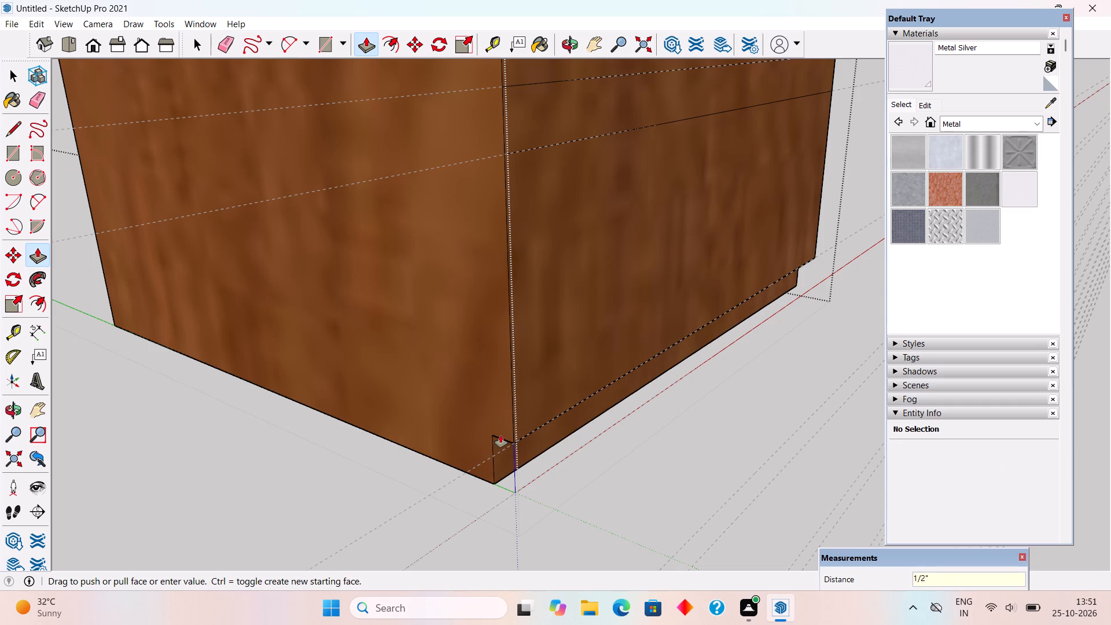
# Repeat the 1/2" push on the three strips directly above the bottom strip of the front post face.
pyautogui.scroll(-6, 509, 432)
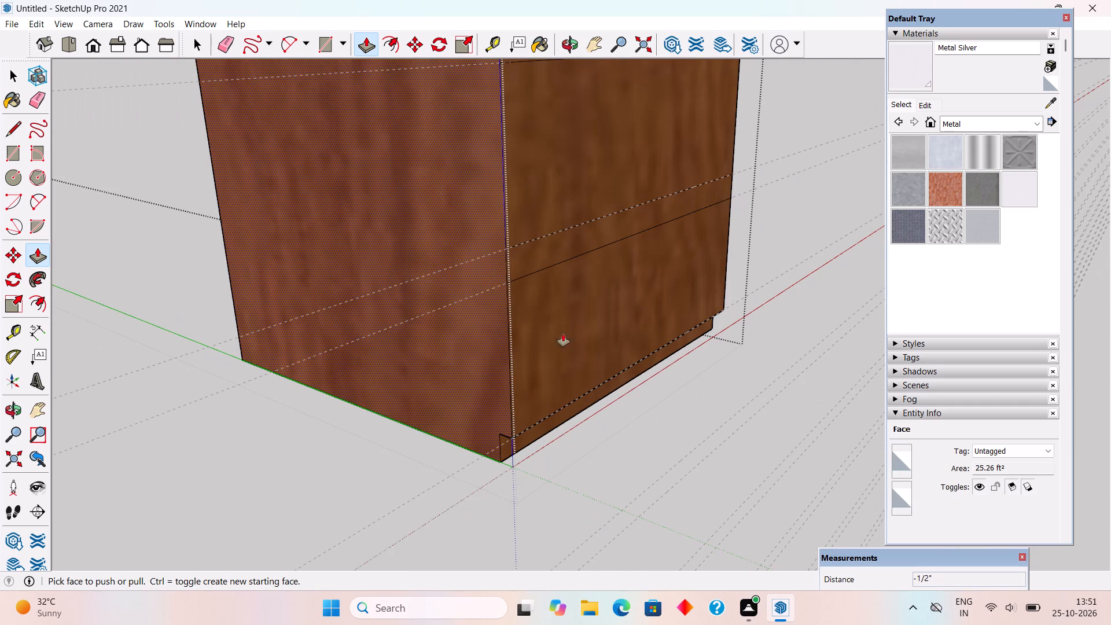
pyautogui.doubleClick(521, 247)
pyautogui.scroll(-11, 509, 273)
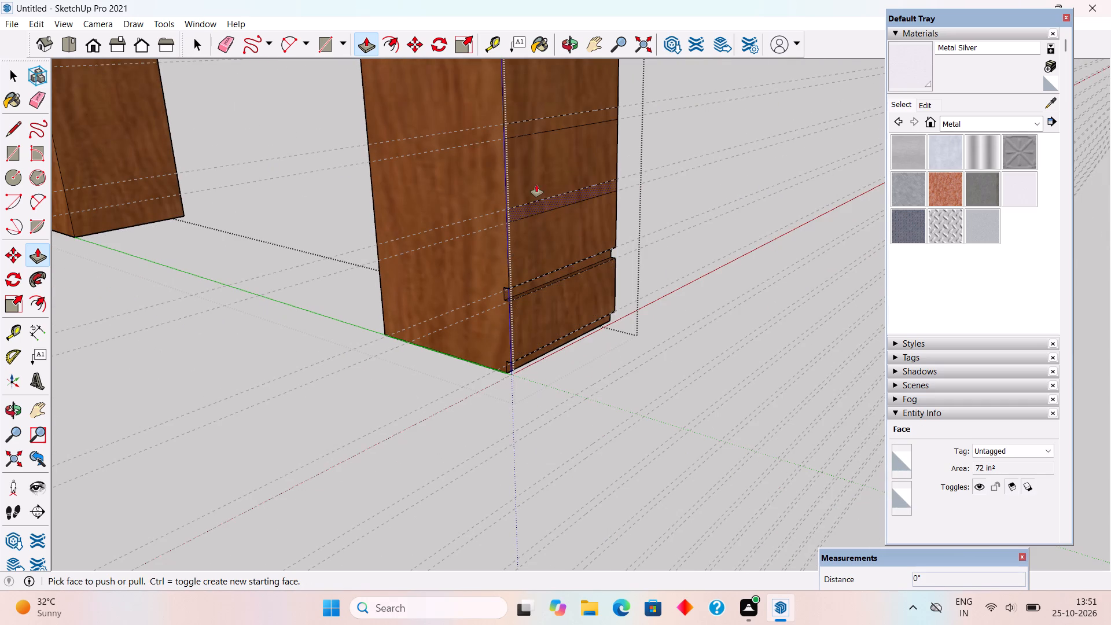
pyautogui.doubleClick(539, 208)
pyautogui.scroll(-10, 513, 223)
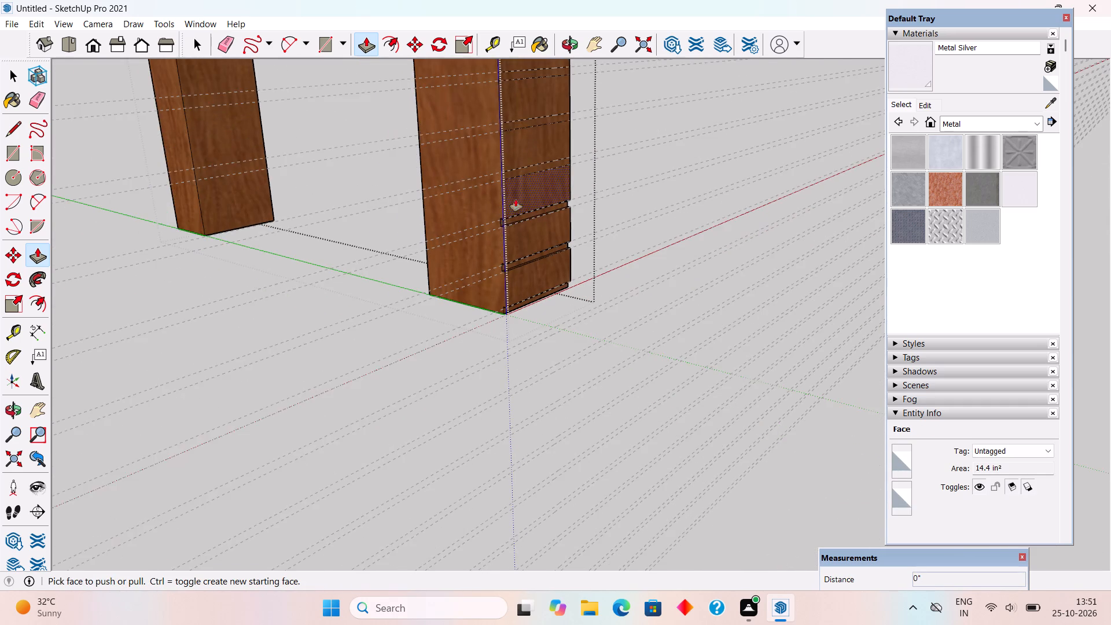
pyautogui.doubleClick(525, 171)
# Push the following three strips up the front post face 1/2" inward to match the lower grooves.
pyautogui.scroll(-6, 523, 171)
pyautogui.scroll(-6, 516, 234)
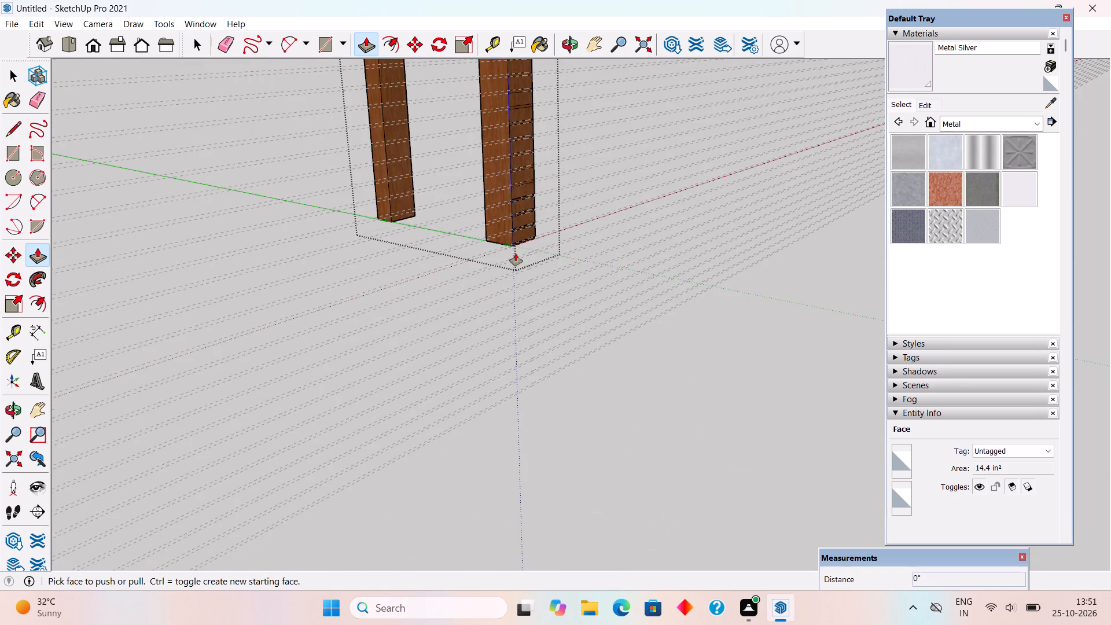
pyautogui.scroll(-10, 516, 253)
pyautogui.scroll(14, 537, 147)
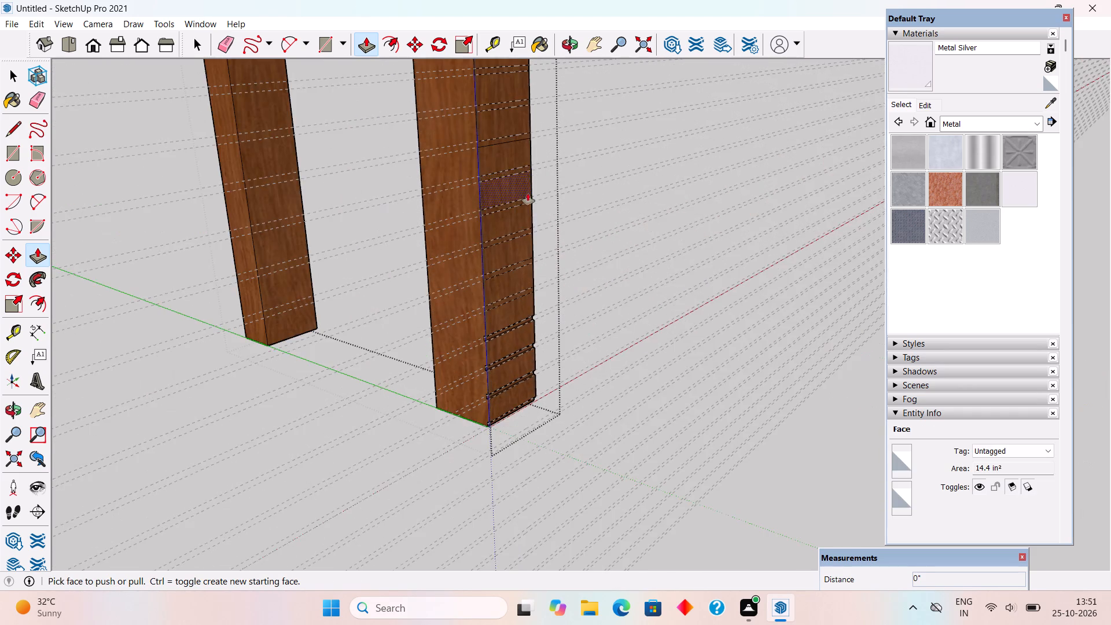
pyautogui.scroll(4, 528, 193)
pyautogui.scroll(5, 479, 369)
pyautogui.doubleClick(477, 355)
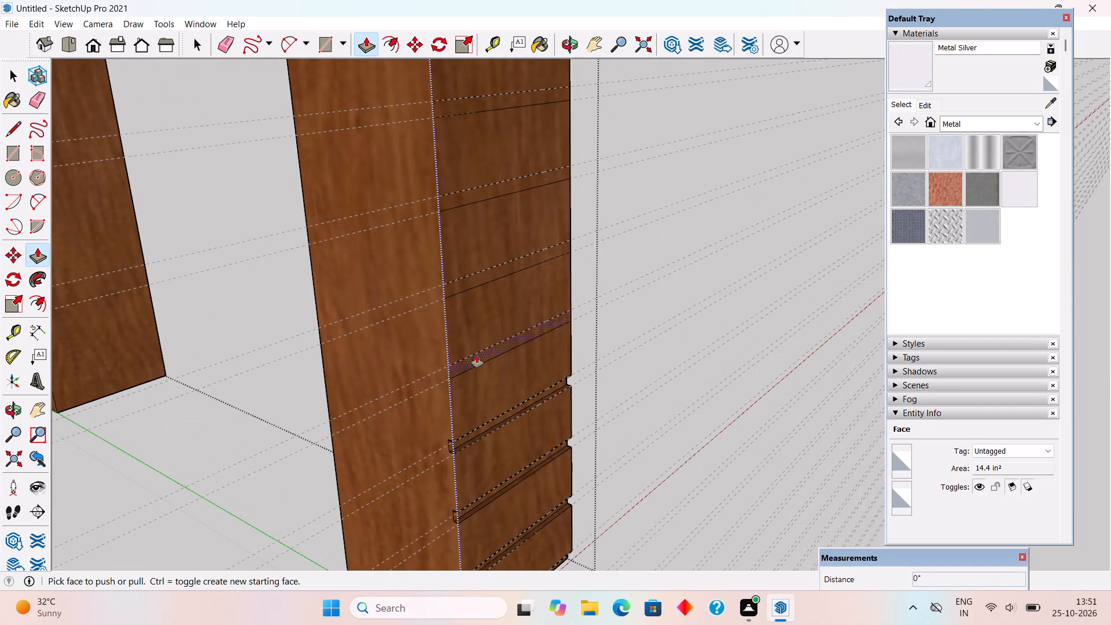
pyautogui.doubleClick(477, 274)
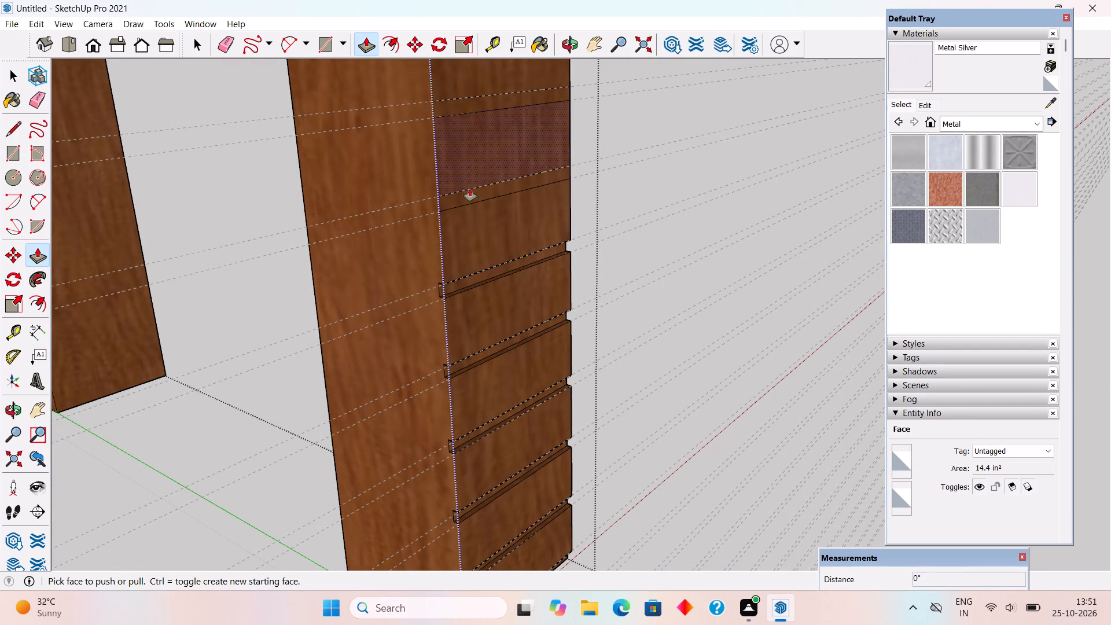
pyautogui.doubleClick(469, 192)
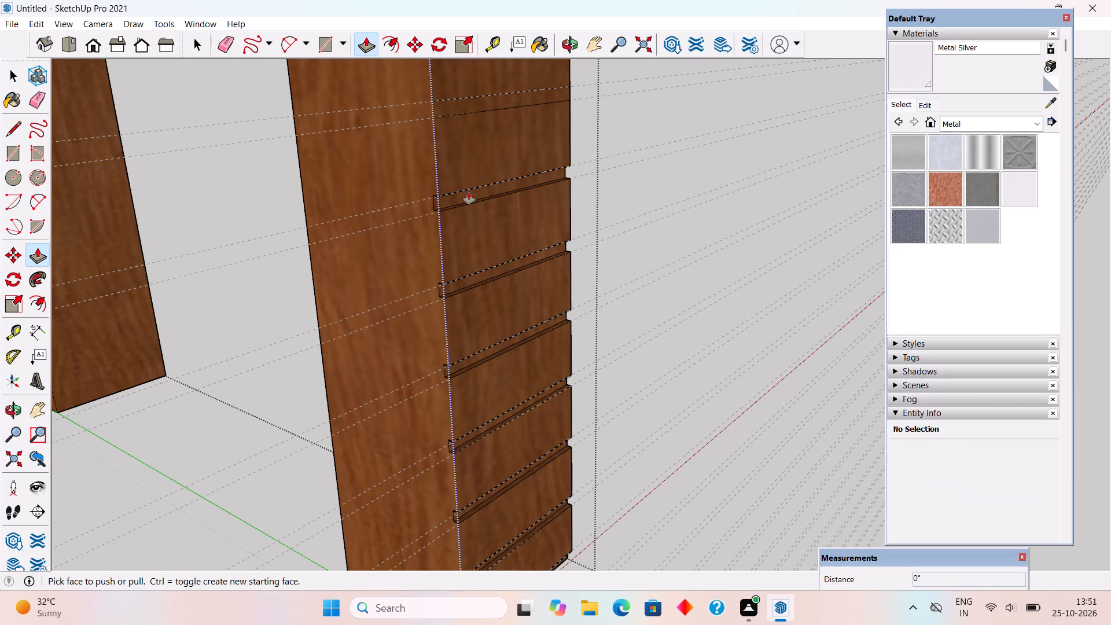
# Continue upward, pushing five more strips on the front post face 1/2" inward.
pyautogui.keyDown('shift'); pyautogui.moveTo(469, 192); pyautogui.dragTo(504, 446, button='middle'); pyautogui.keyUp('shift')
pyautogui.scroll(2, 511, 368)
pyautogui.doubleClick(509, 366)
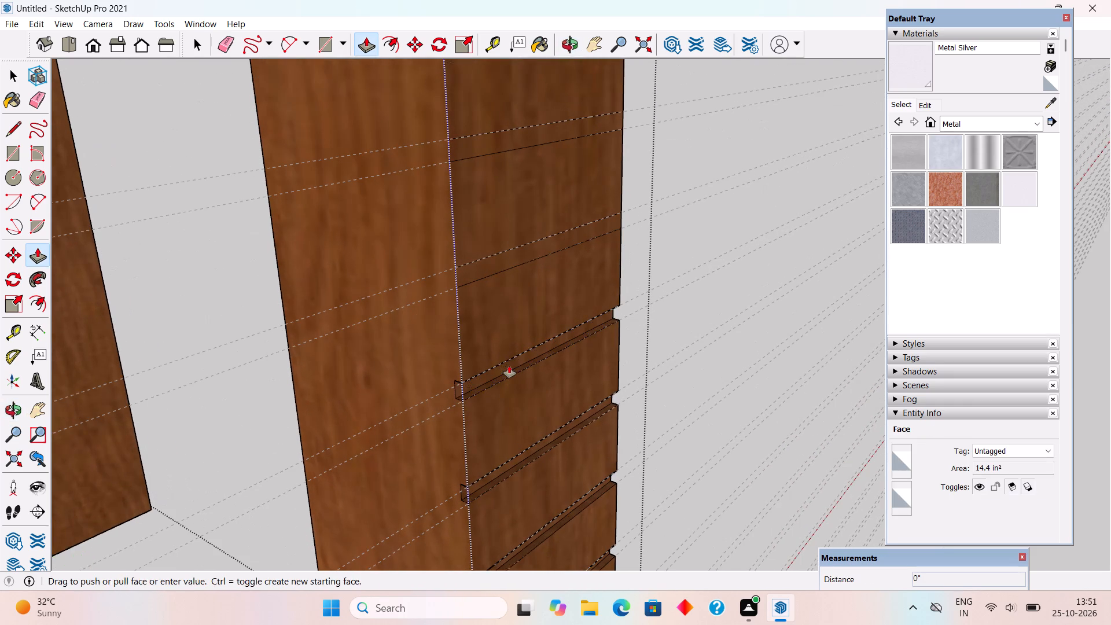
pyautogui.doubleClick(495, 255)
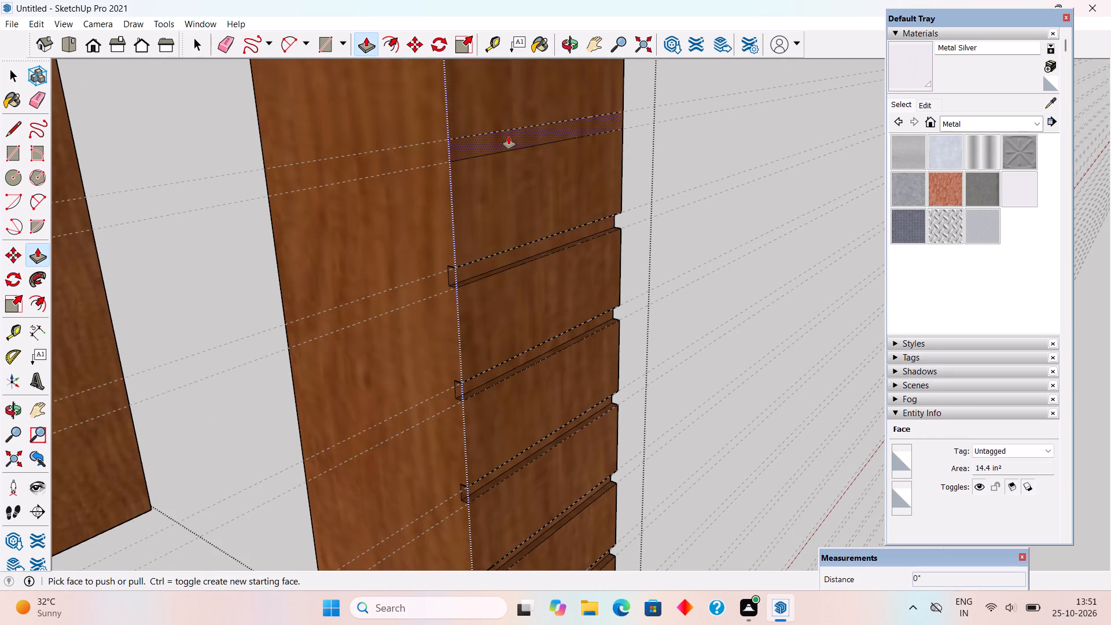
pyautogui.doubleClick(509, 138)
pyautogui.keyDown('shift'); pyautogui.moveTo(509, 138); pyautogui.dragTo(547, 453, button='middle'); pyautogui.keyUp('shift')
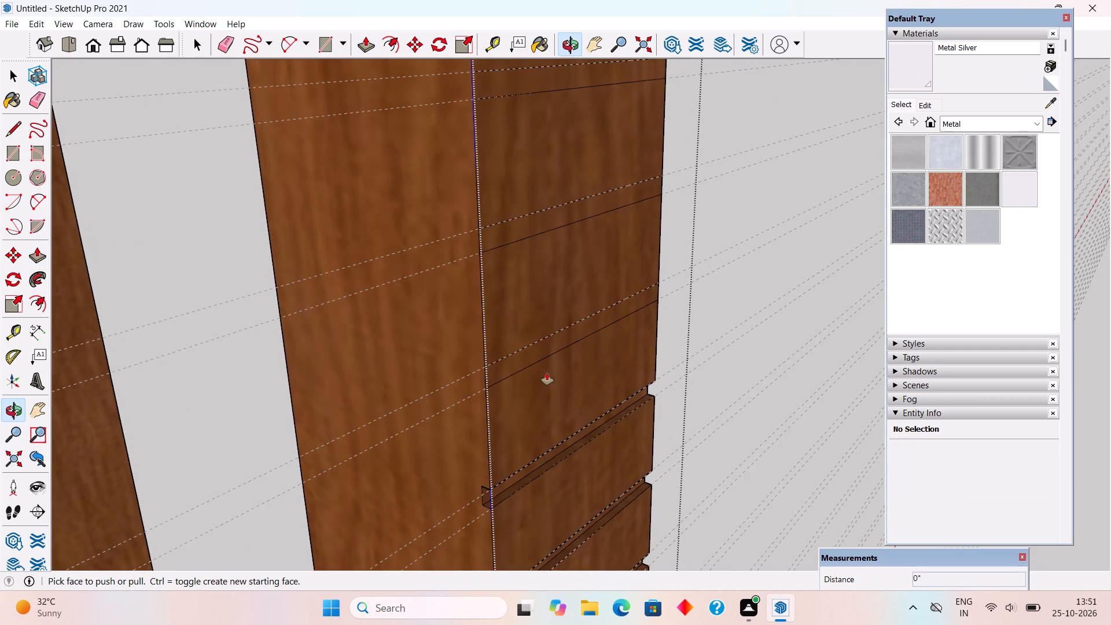
pyautogui.doubleClick(526, 358)
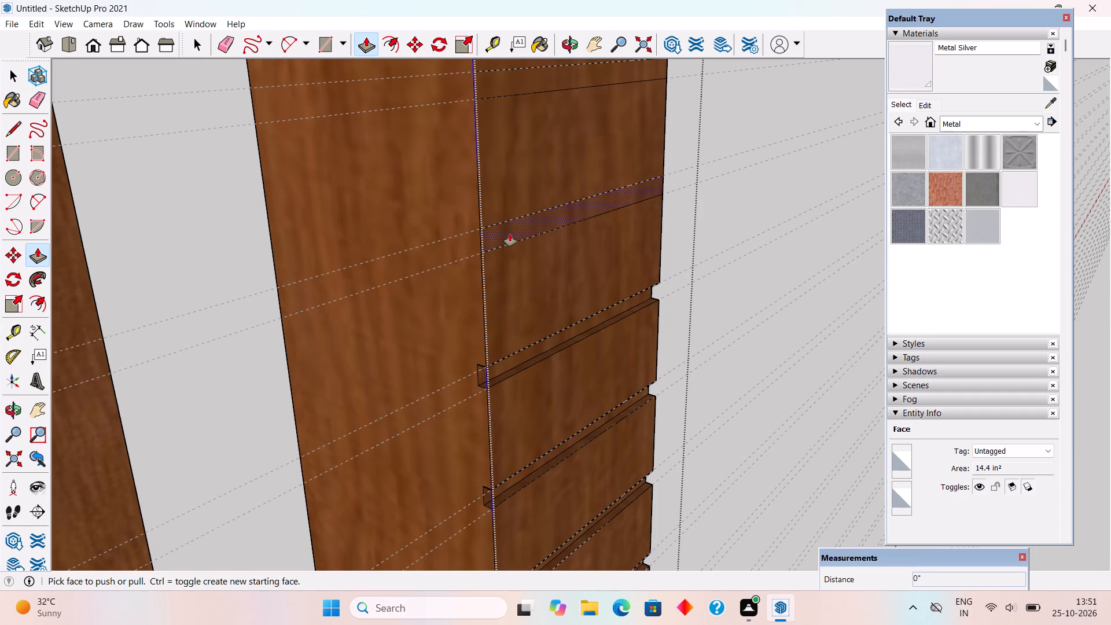
pyautogui.doubleClick(510, 234)
# Push four more strips higher on the front post face 1/2" inward.
pyautogui.scroll(-5, 508, 308)
pyautogui.scroll(-3, 528, 383)
pyautogui.scroll(4, 520, 255)
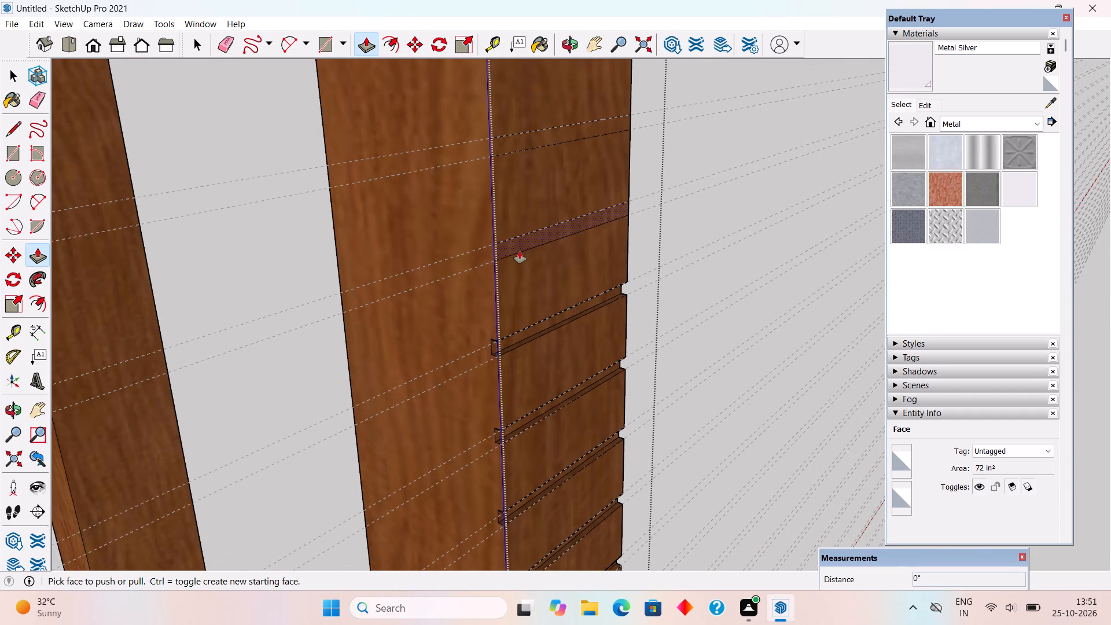
pyautogui.doubleClick(518, 247)
pyautogui.keyDown('shift'); pyautogui.moveTo(518, 247); pyautogui.dragTo(556, 446, button='middle'); pyautogui.keyUp('shift')
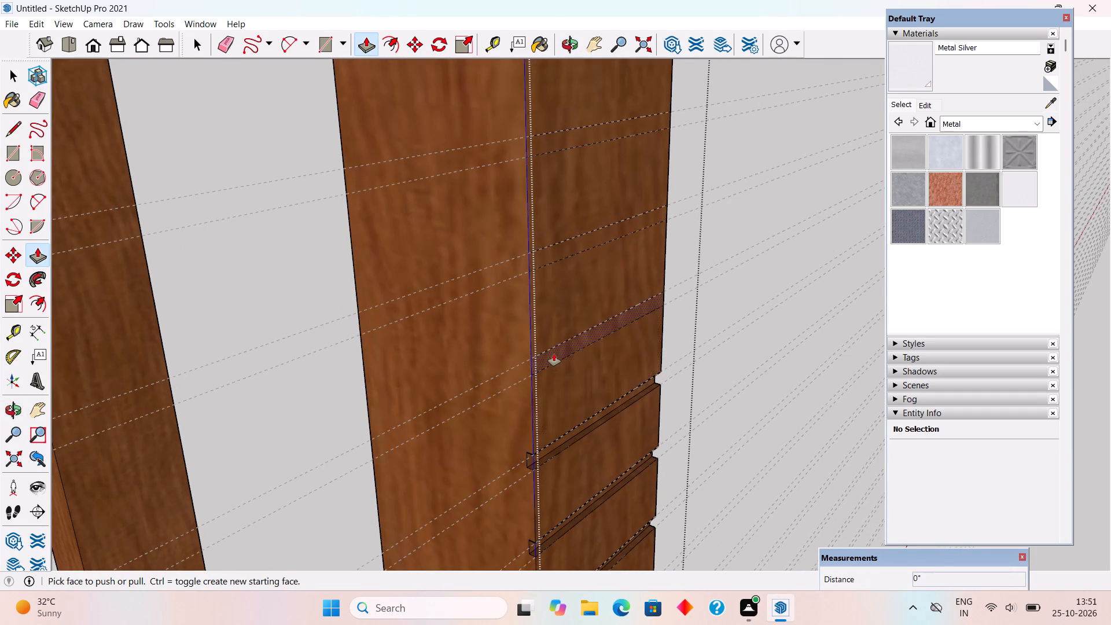
pyautogui.keyDown('shift'); pyautogui.doubleClick(554, 353); pyautogui.keyUp('shift')
pyautogui.keyDown('shift'); pyautogui.doubleClick(549, 254); pyautogui.keyUp('shift')
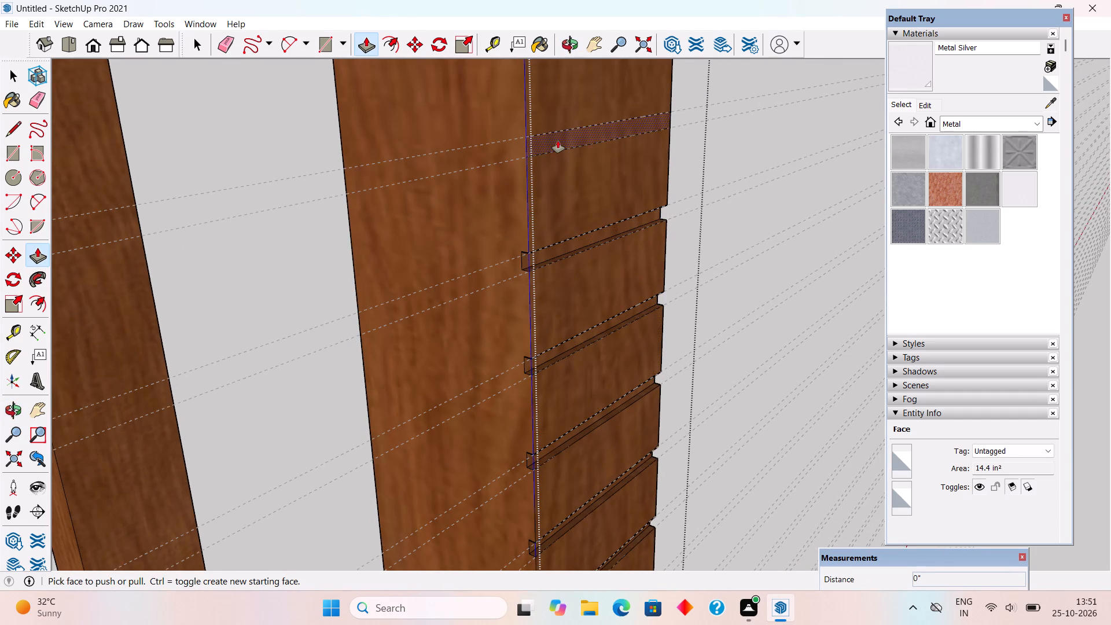
pyautogui.keyDown('shift'); pyautogui.doubleClick(558, 141); pyautogui.keyUp('shift')
# Push the last four strips near the top of the front post face 1/2" inward.
pyautogui.keyDown('shift'); pyautogui.scroll(-14, 558, 261); pyautogui.keyUp('shift')
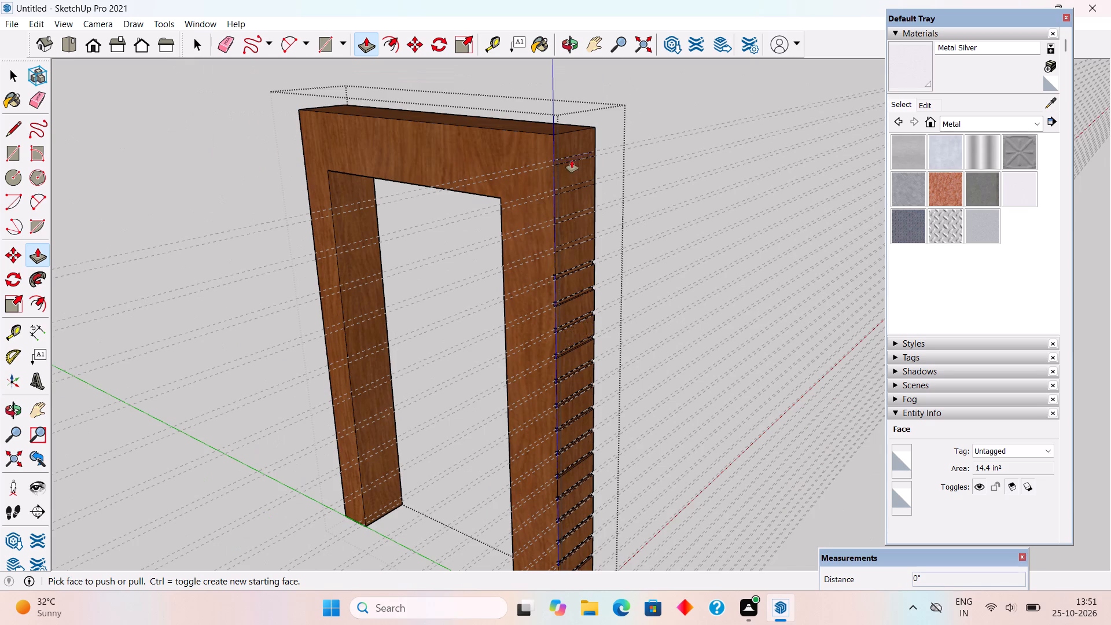
pyautogui.keyDown('shift'); pyautogui.scroll(5, 572, 160); pyautogui.keyUp('shift')
pyautogui.scroll(4, 599, 297)
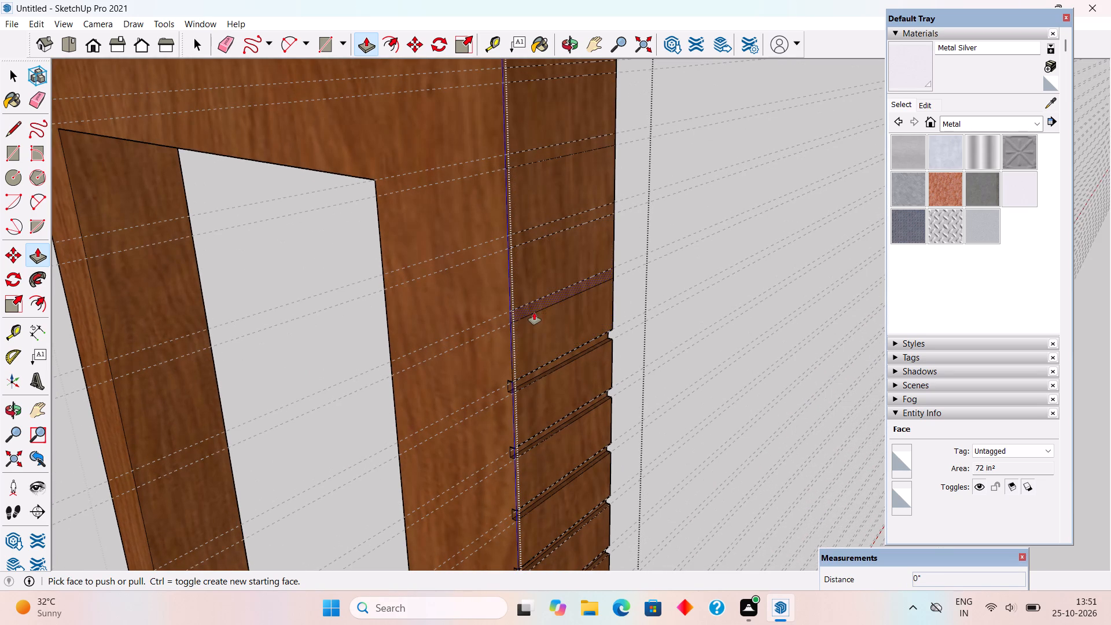
pyautogui.doubleClick(534, 312)
pyautogui.doubleClick(528, 234)
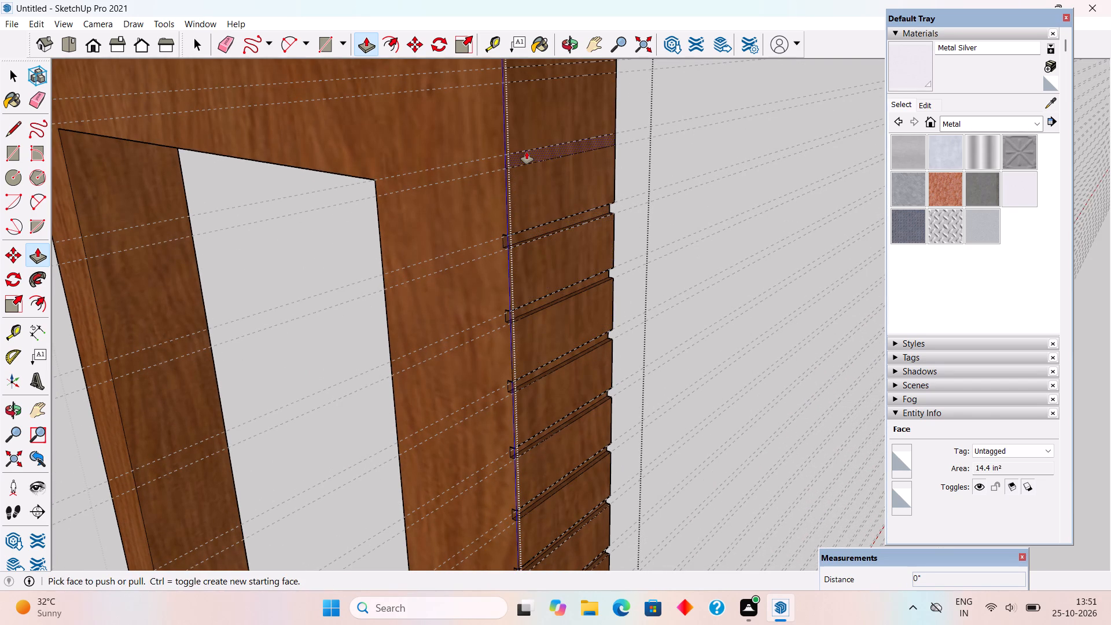
pyautogui.doubleClick(527, 152)
pyautogui.scroll(-5, 545, 293)
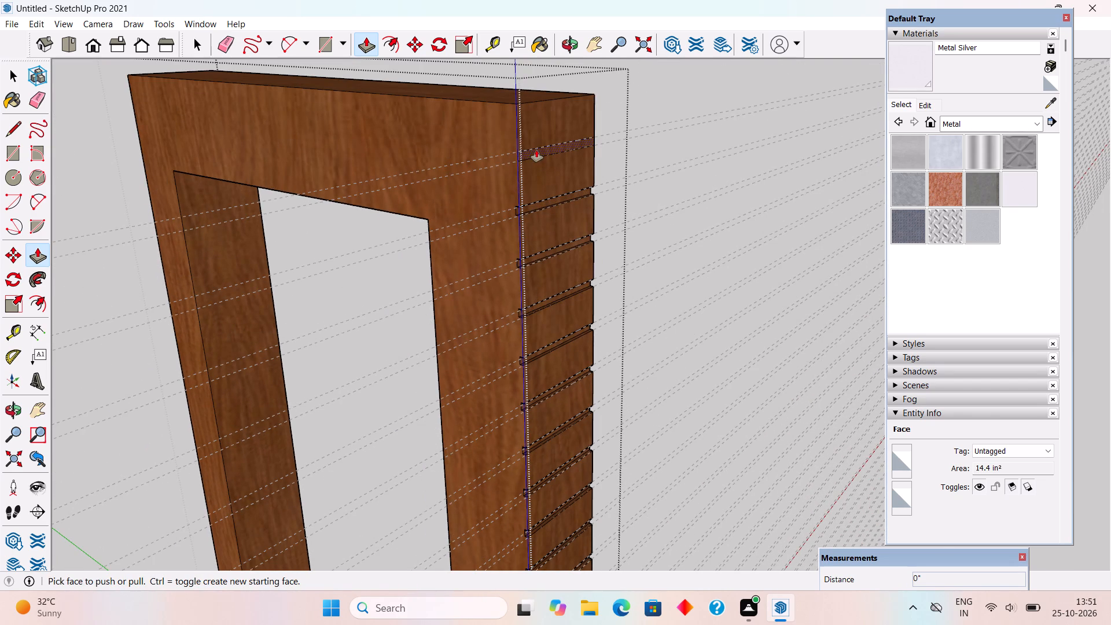
pyautogui.doubleClick(536, 150)
# Close the post frame group and delete all guides from the model.
pyautogui.press('space')
pyautogui.moveTo(578, 242); pyautogui.dragTo(873, 246, button='middle')
pyautogui.scroll(-6, 555, 267)
pyautogui.moveTo(538, 307); pyautogui.dragTo(317, 312, button='middle')
pyautogui.scroll(-1, 407, 220)
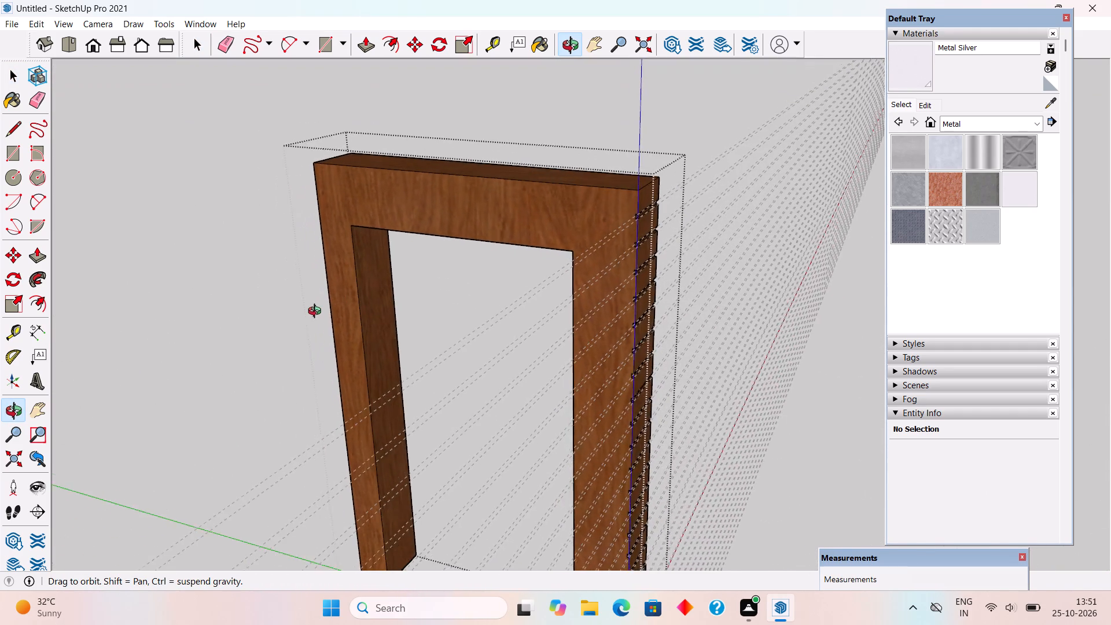
pyautogui.moveTo(317, 312); pyautogui.dragTo(266, 289, button='middle')
pyautogui.click(266, 274)
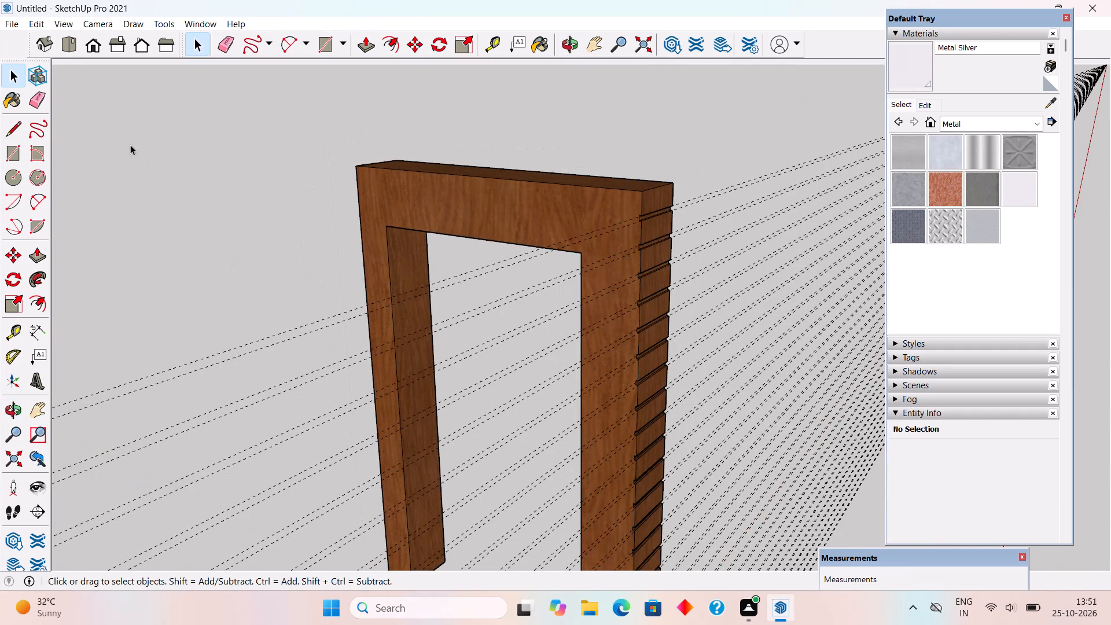
pyautogui.click(30, 22)
pyautogui.click(112, 149)
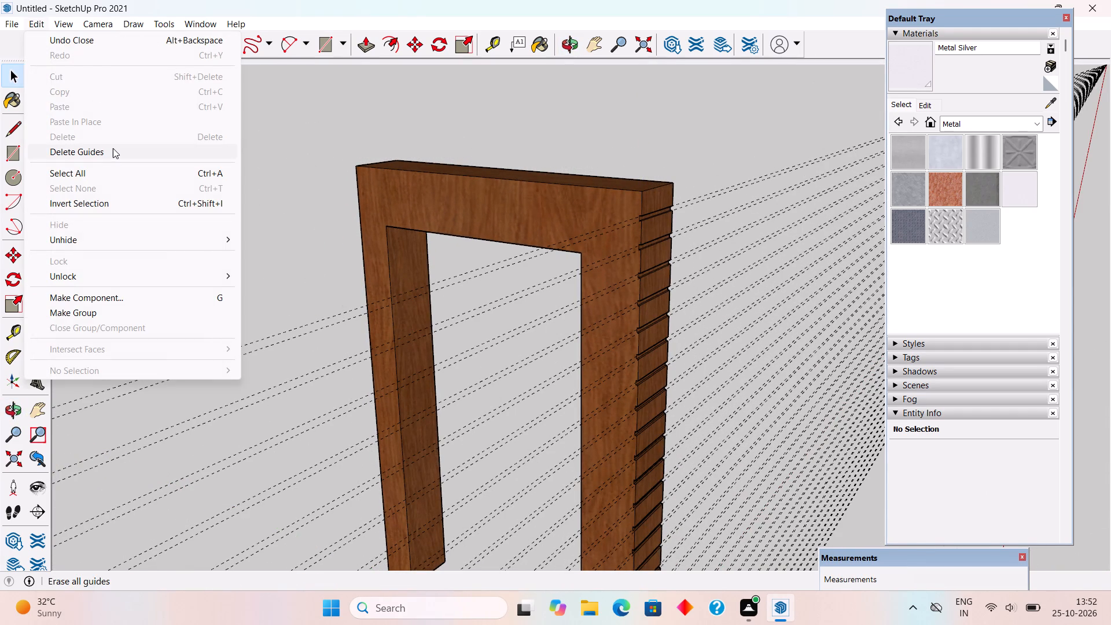
# Place a guide 5" below the crossbeam's underside on the post's inner face and a second guide 1" below it.
pyautogui.moveTo(339, 284); pyautogui.dragTo(257, 169, button='middle')
pyautogui.scroll(9, 422, 258)
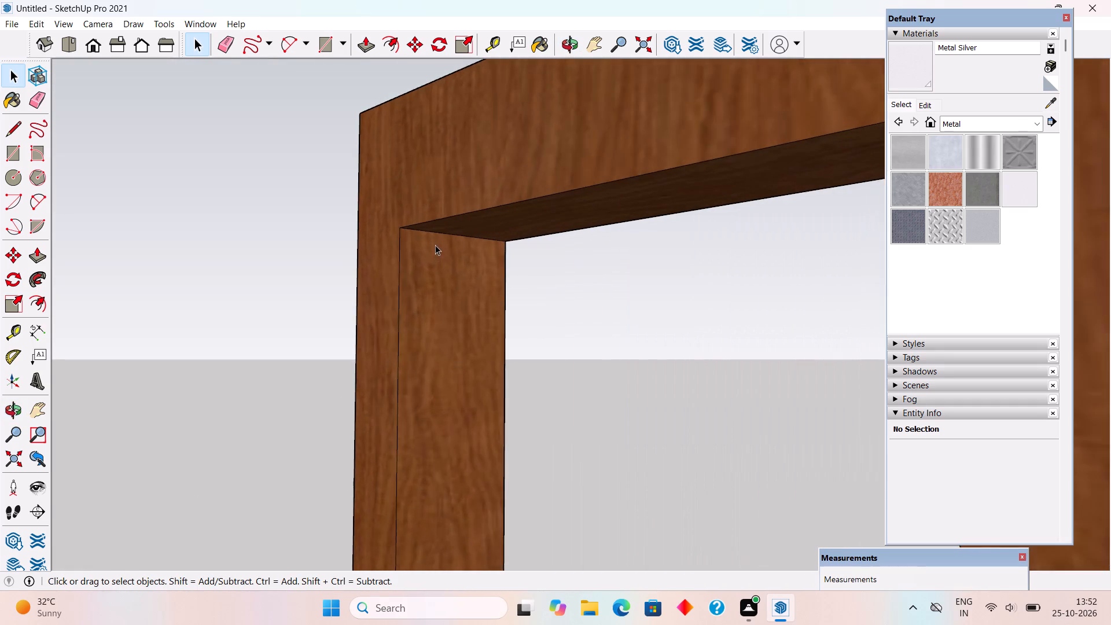
pyautogui.scroll(3, 445, 242)
pyautogui.moveTo(441, 229); pyautogui.dragTo(411, 226, button='middle')
pyautogui.press('t')
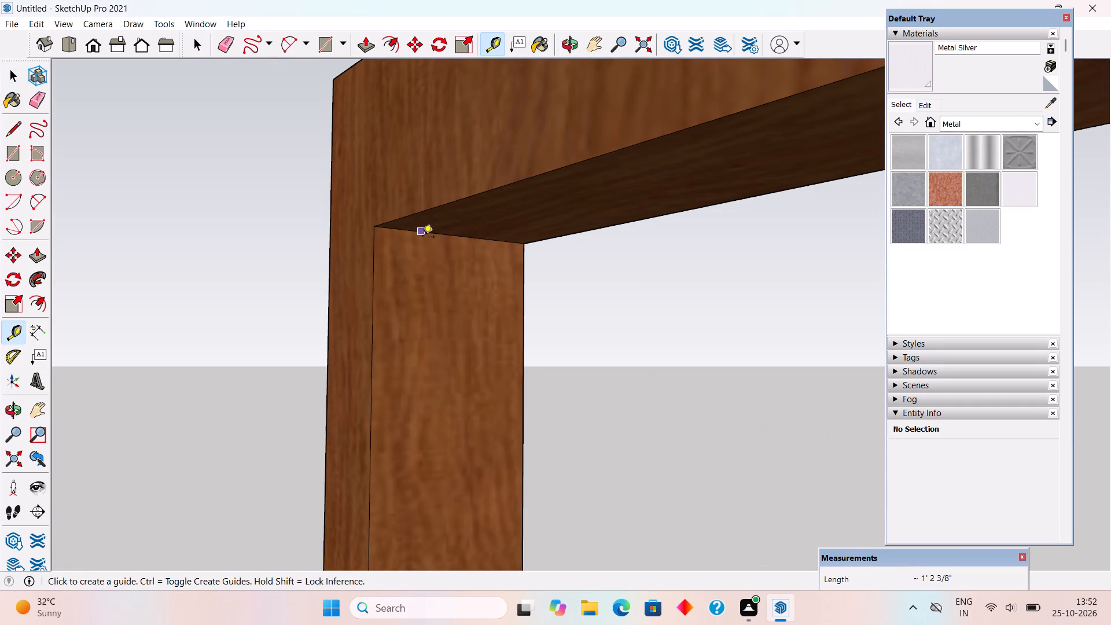
pyautogui.click(423, 236)
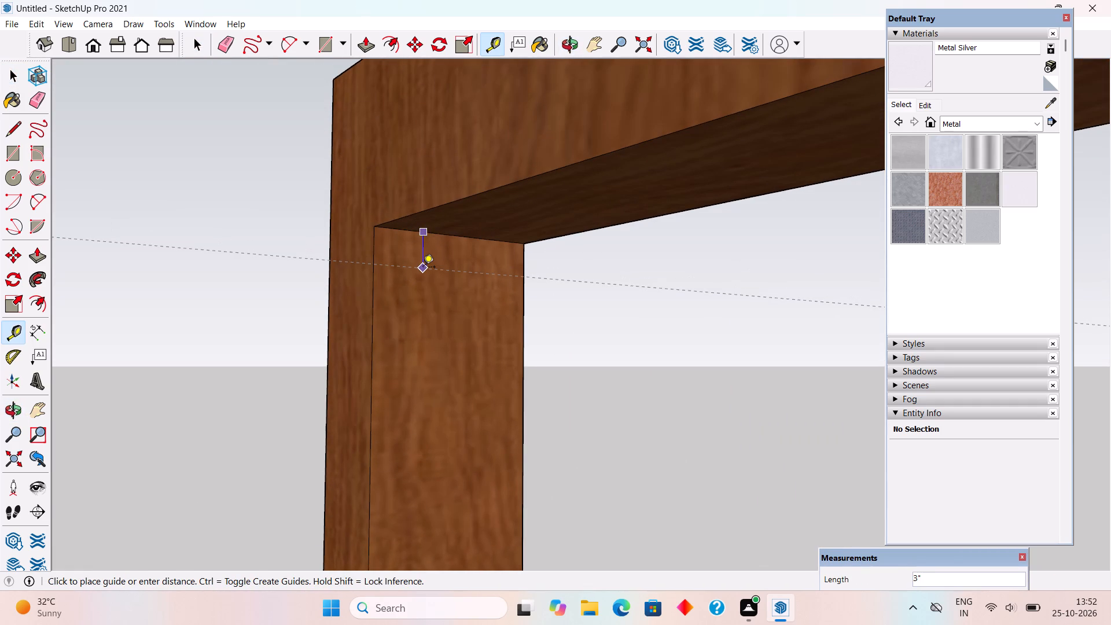
pyautogui.write('5"')
pyautogui.press('Return')
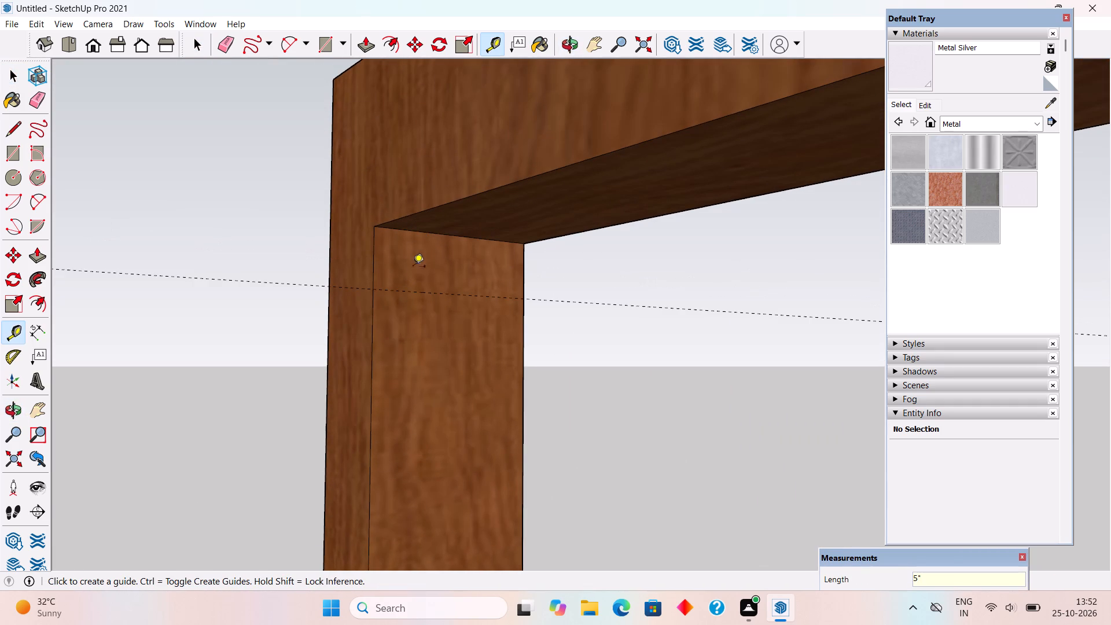
pyautogui.click(423, 293)
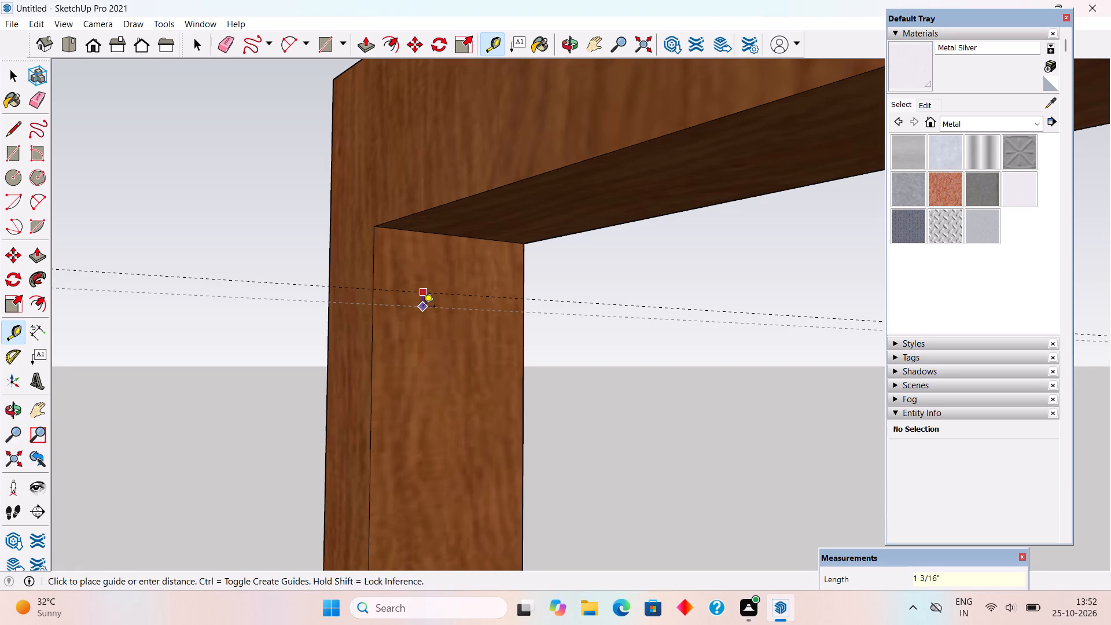
pyautogui.write('1"')
pyautogui.press('Return')
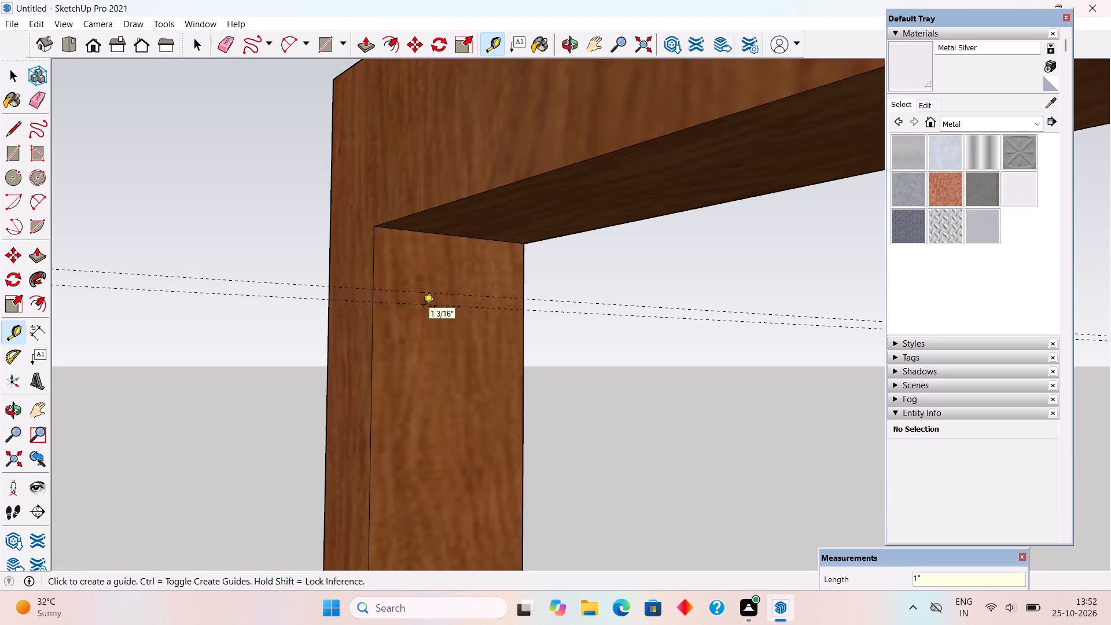
# Copy the guide pair 6" down the post's inner face and repeat the copy 30 times.
pyautogui.press('space')
pyautogui.click(440, 293)
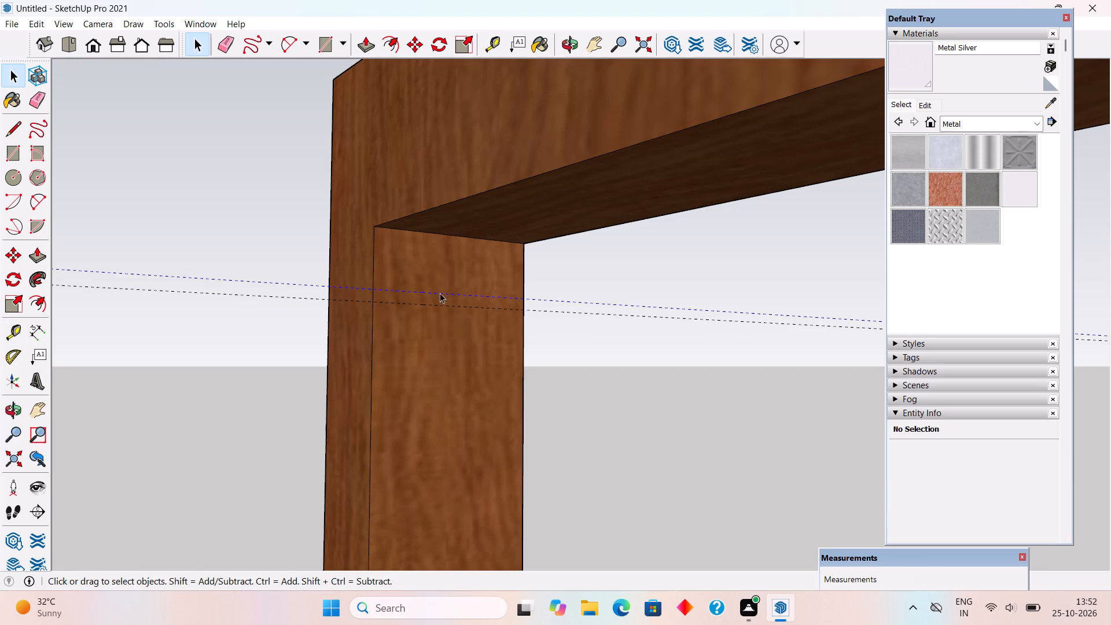
pyautogui.keyDown('ctrl'); pyautogui.click(446, 307); pyautogui.keyUp('ctrl')
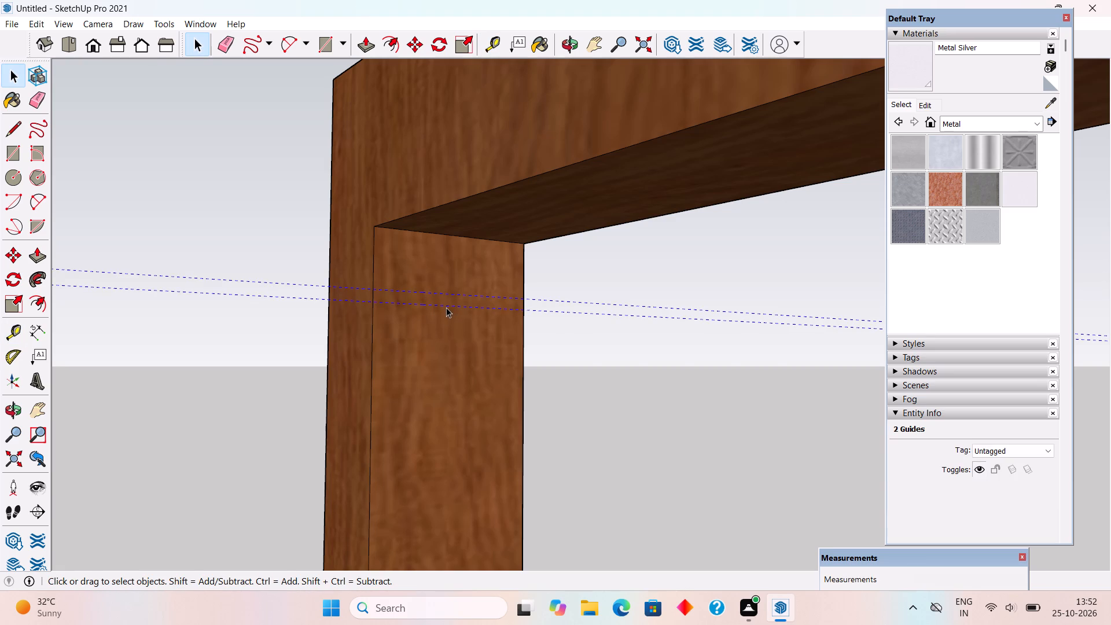
pyautogui.press('m')
pyautogui.click(446, 307)
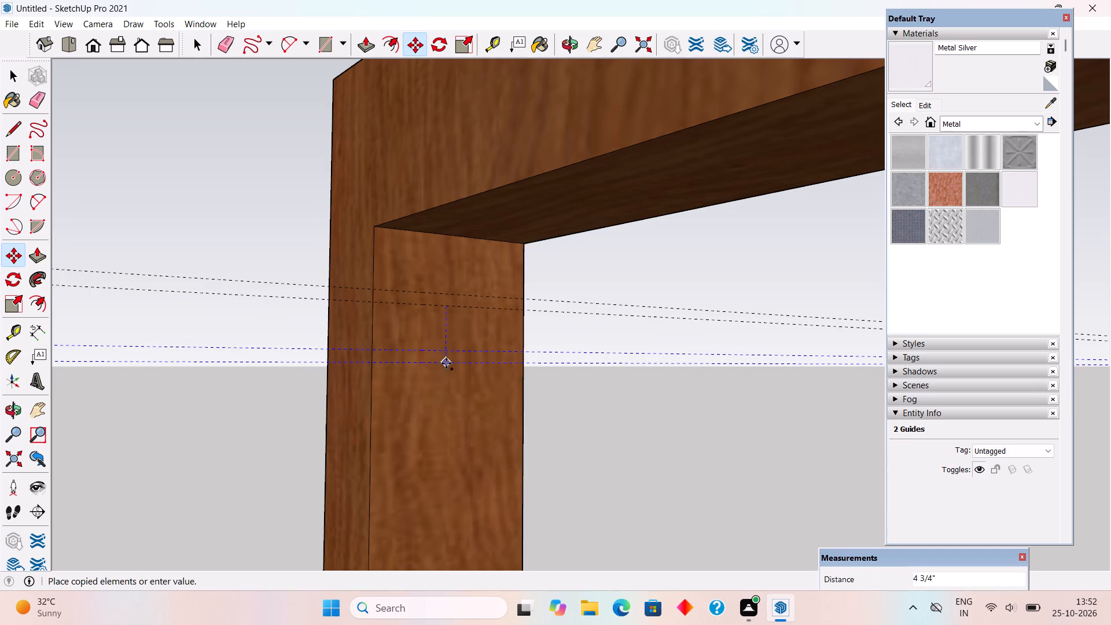
pyautogui.write('6"')
pyautogui.press('Return')
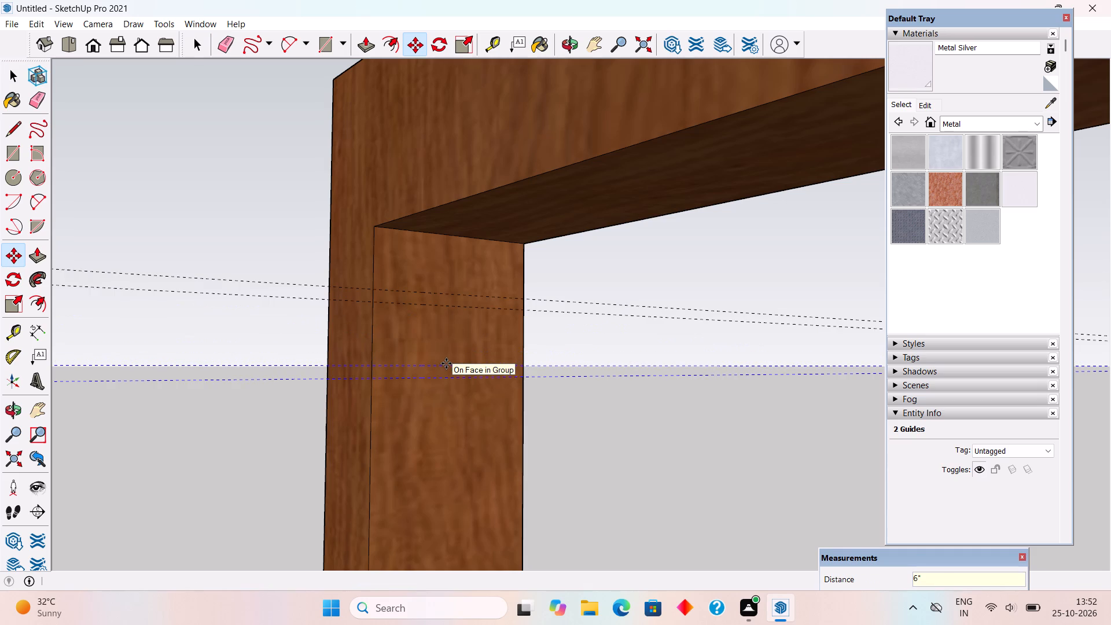
pyautogui.press('x')
pyautogui.write('30')
pyautogui.press('Return')
# Open the post frame group and draw 1" by about 1' 2 3/8" rectangles between the top four guide pairs on the post's inner face.
pyautogui.press('space')
pyautogui.doubleClick(435, 334)
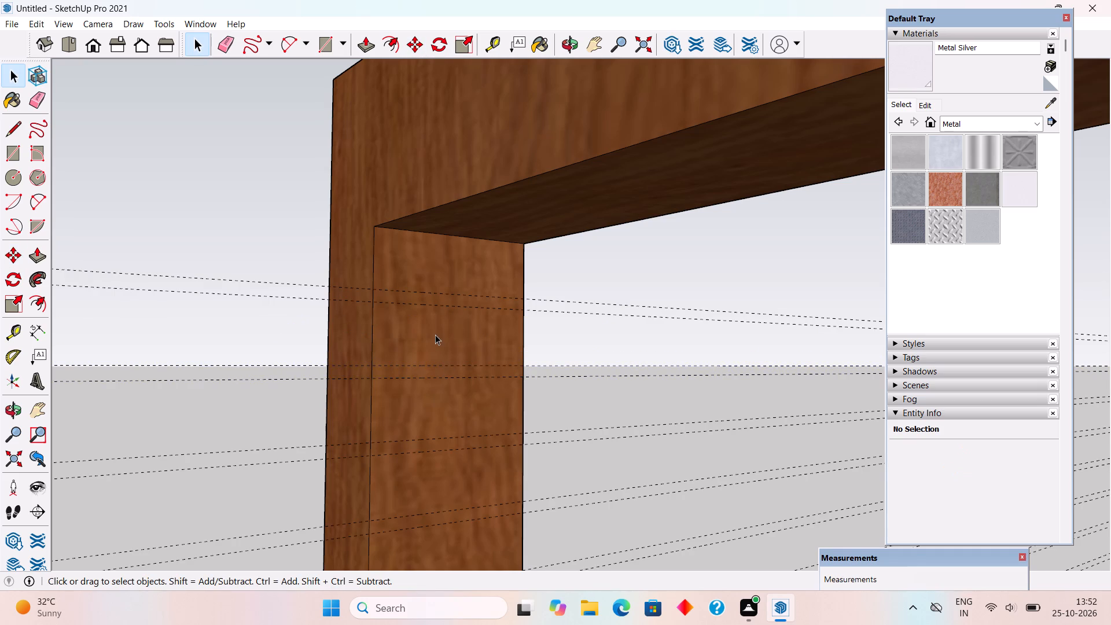
pyautogui.click(435, 334)
pyautogui.press('r')
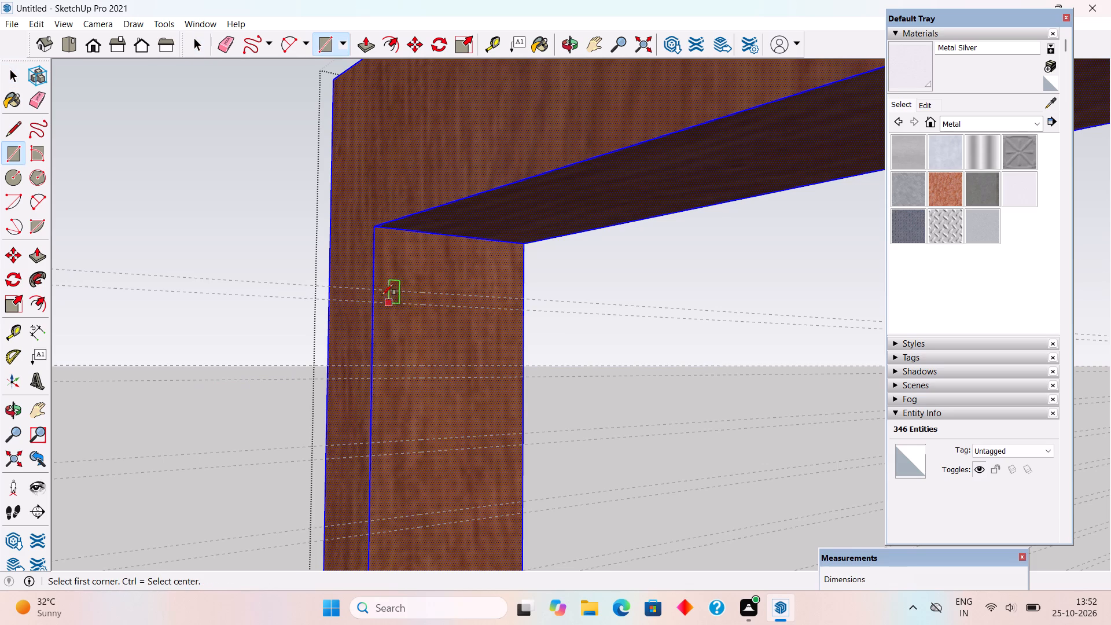
pyautogui.click(374, 289)
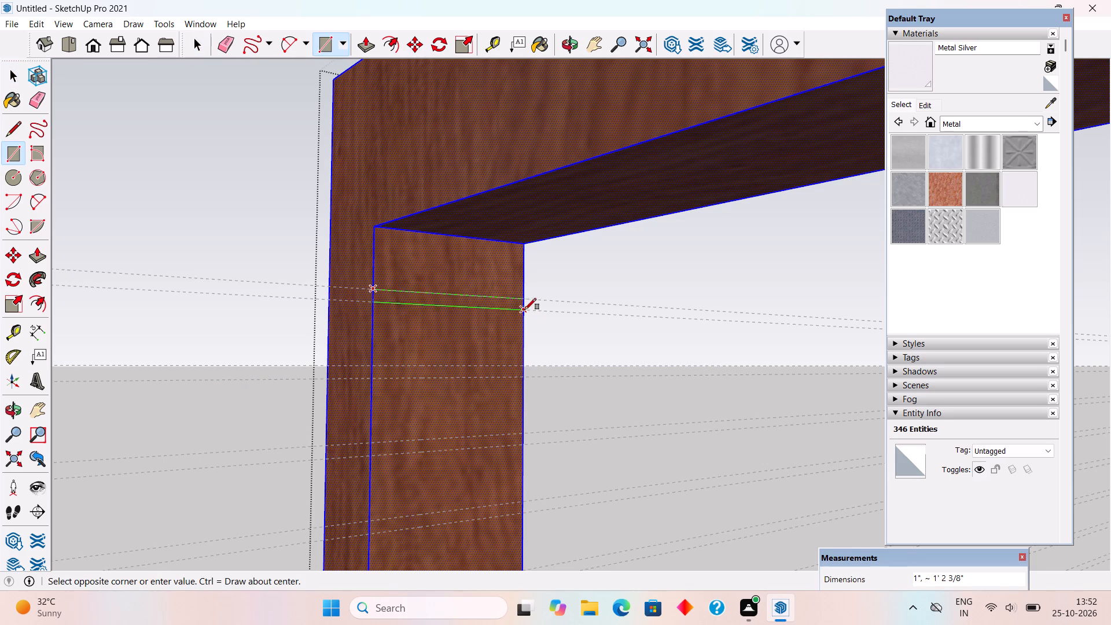
pyautogui.click(525, 310)
pyautogui.click(374, 364)
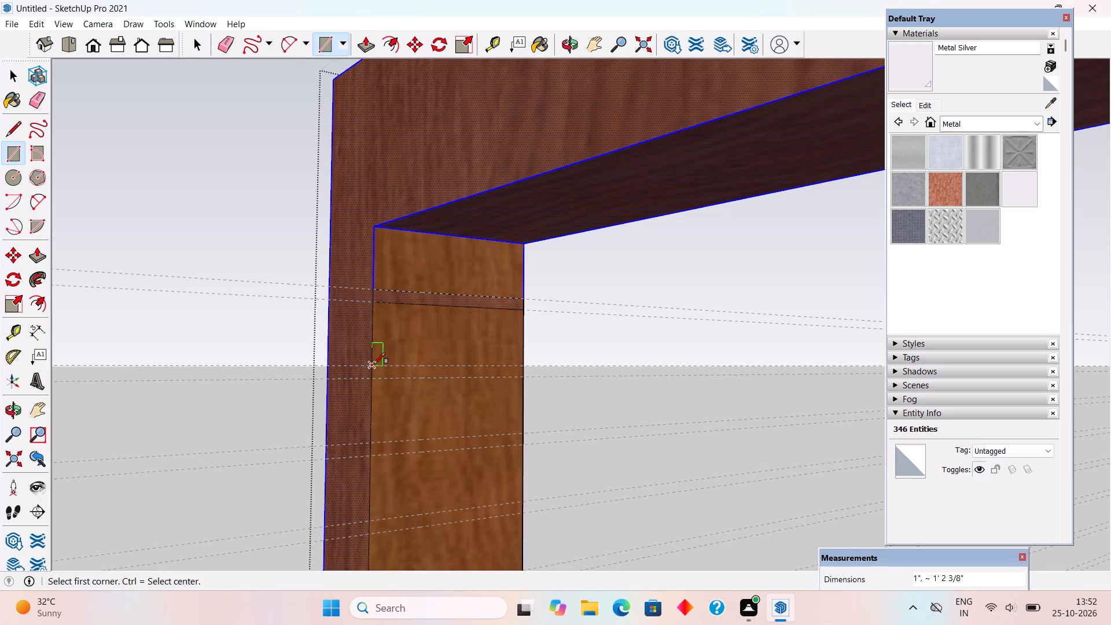
pyautogui.click(523, 379)
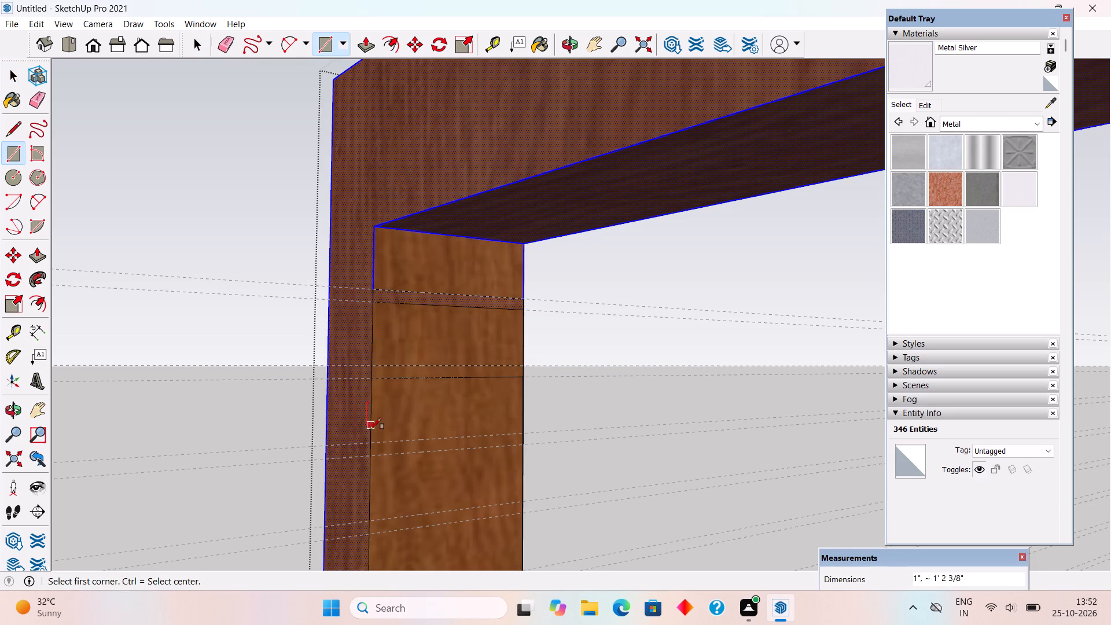
pyautogui.click(371, 444)
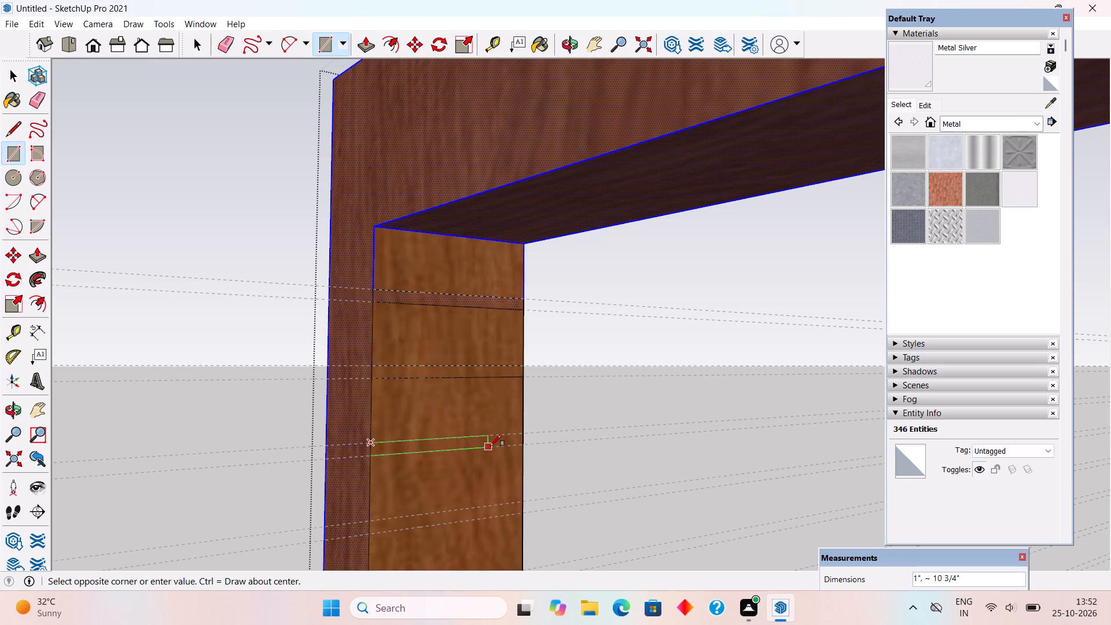
pyautogui.click(523, 446)
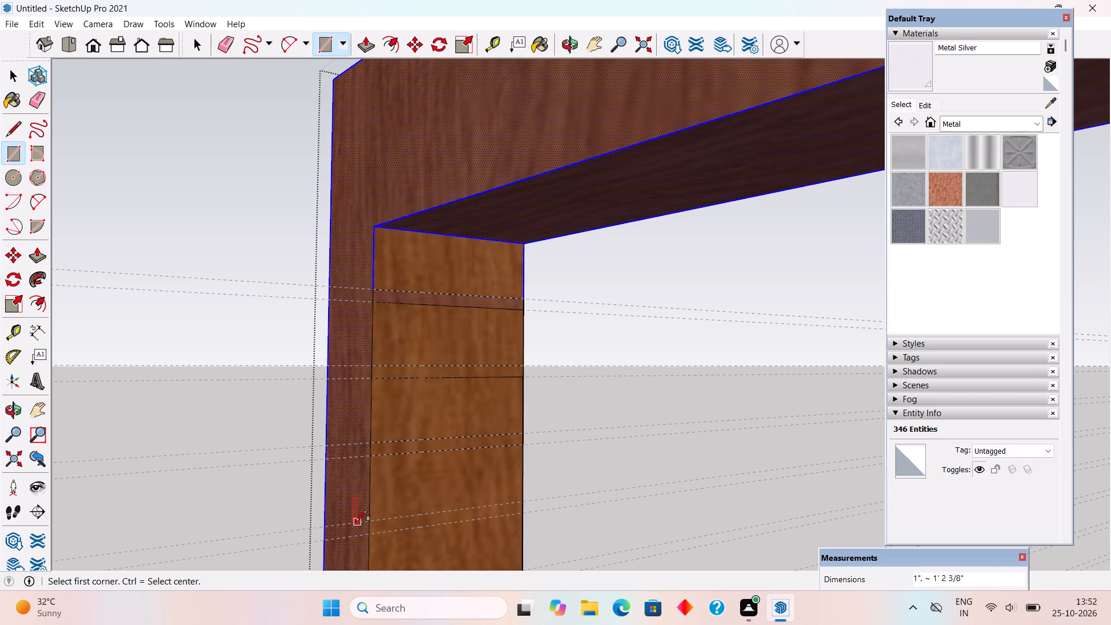
pyautogui.click(369, 519)
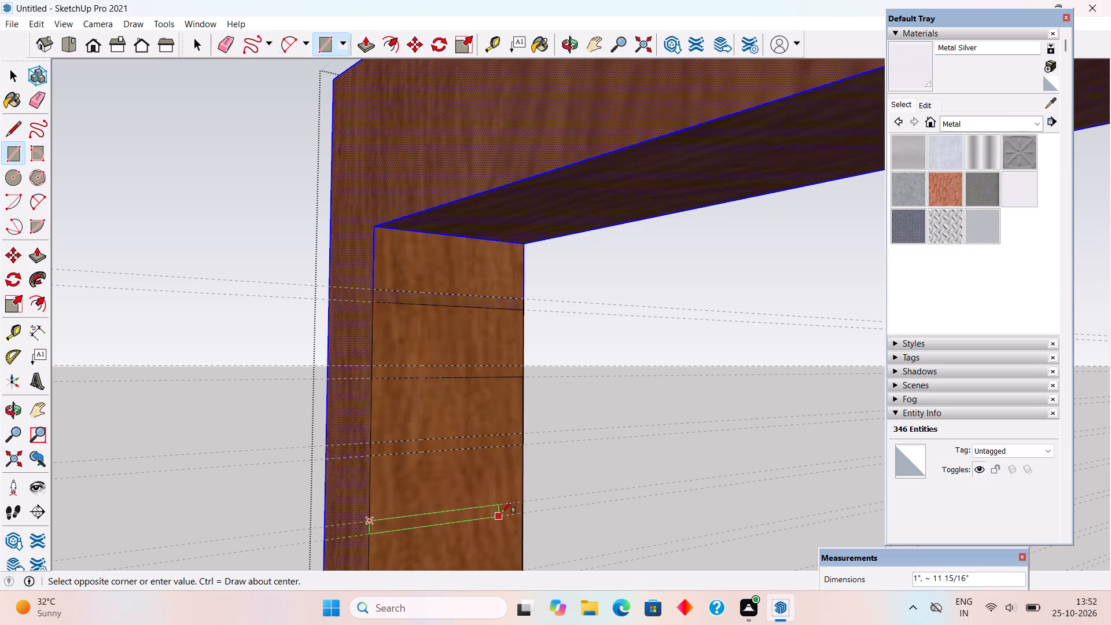
pyautogui.click(521, 512)
# Draw three more 1" high, full-width rectangles between the next guide pairs down the post's inner face.
pyautogui.scroll(-7, 436, 266)
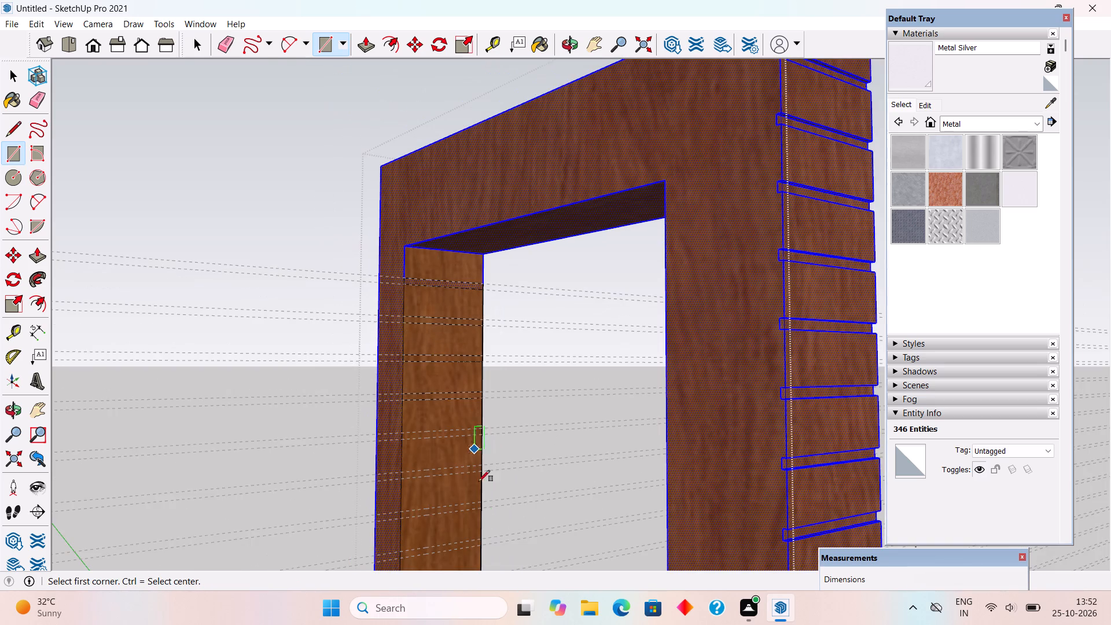
pyautogui.scroll(8, 484, 549)
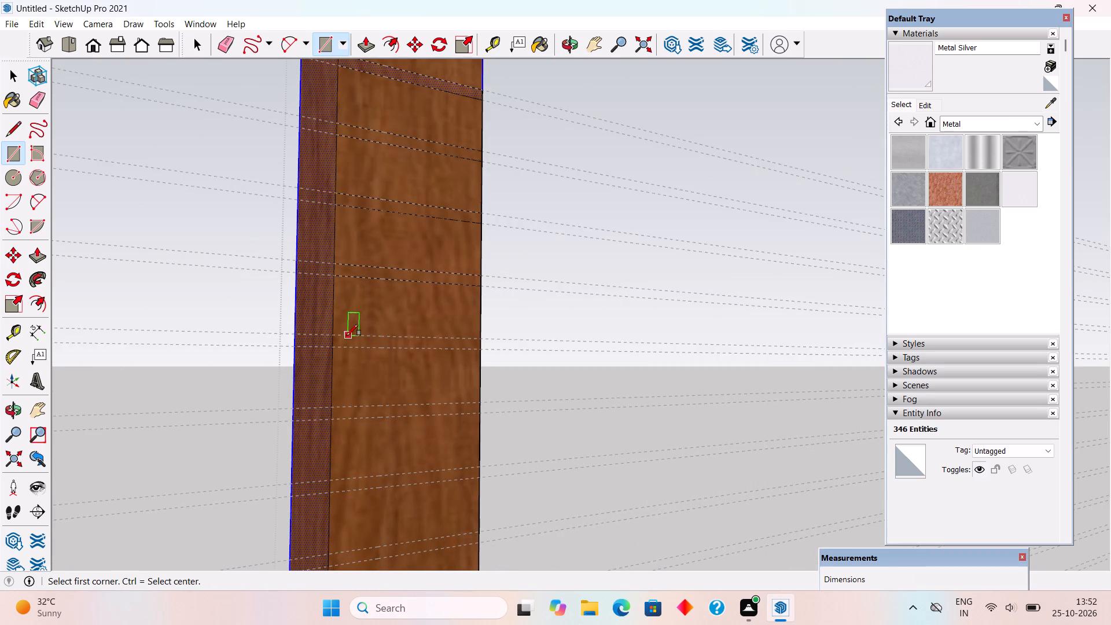
pyautogui.click(332, 336)
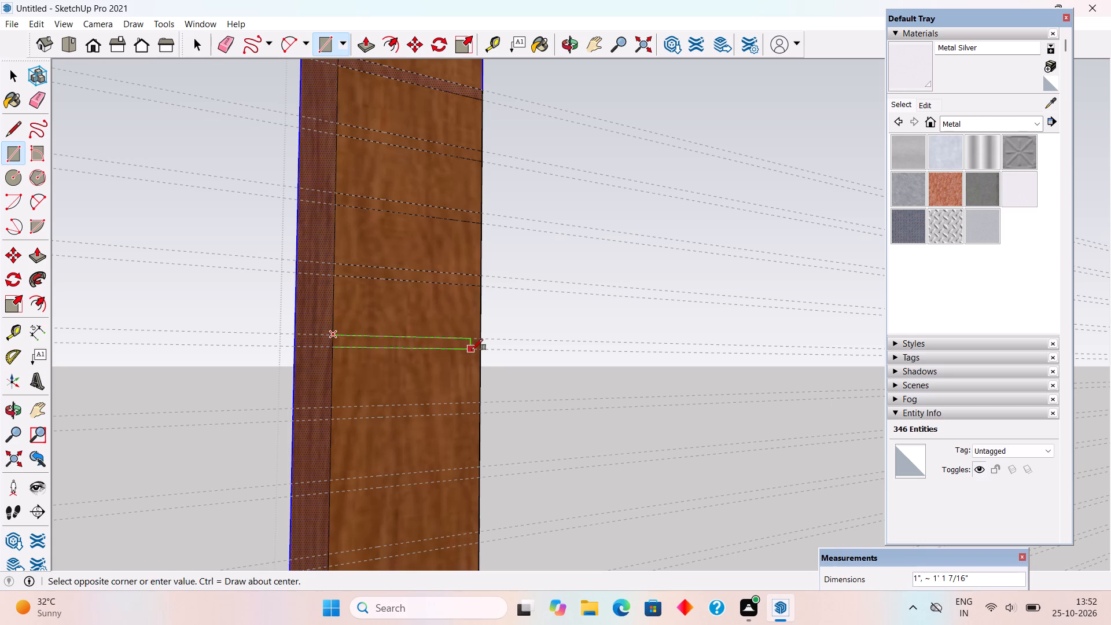
pyautogui.click(483, 350)
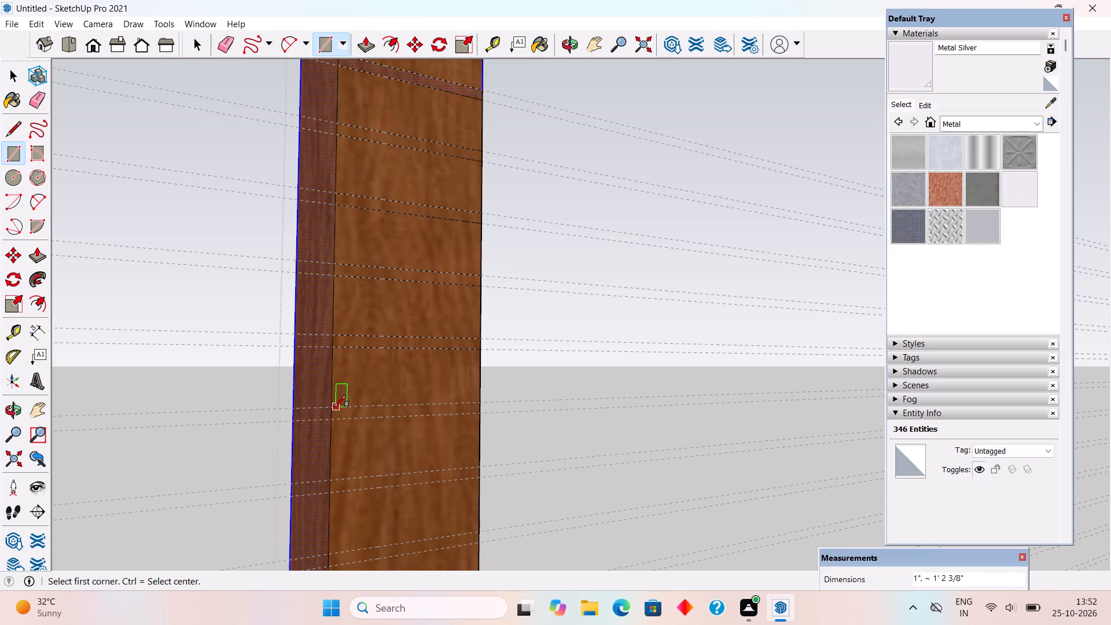
pyautogui.click(333, 407)
pyautogui.click(478, 414)
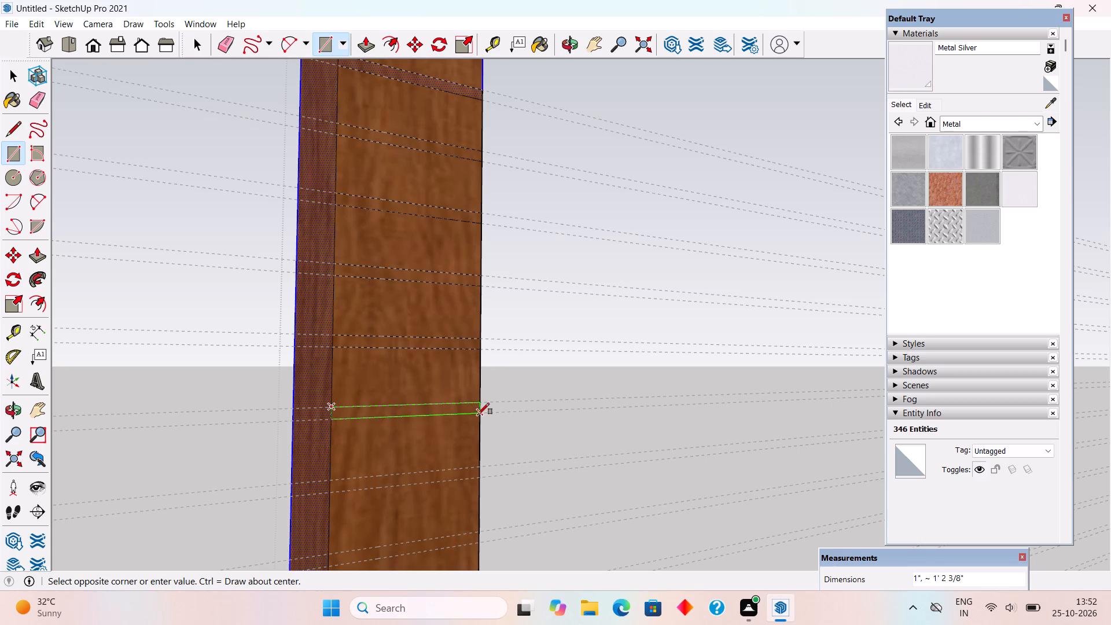
pyautogui.click(334, 480)
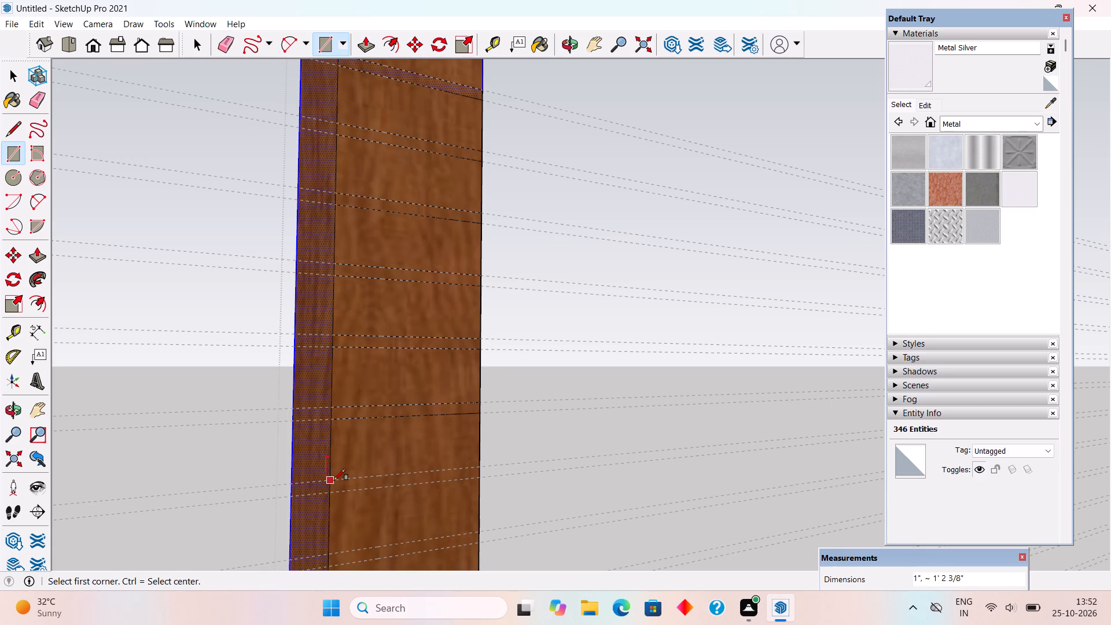
pyautogui.press('r')
pyautogui.scroll(5, 331, 482)
pyautogui.click(330, 483)
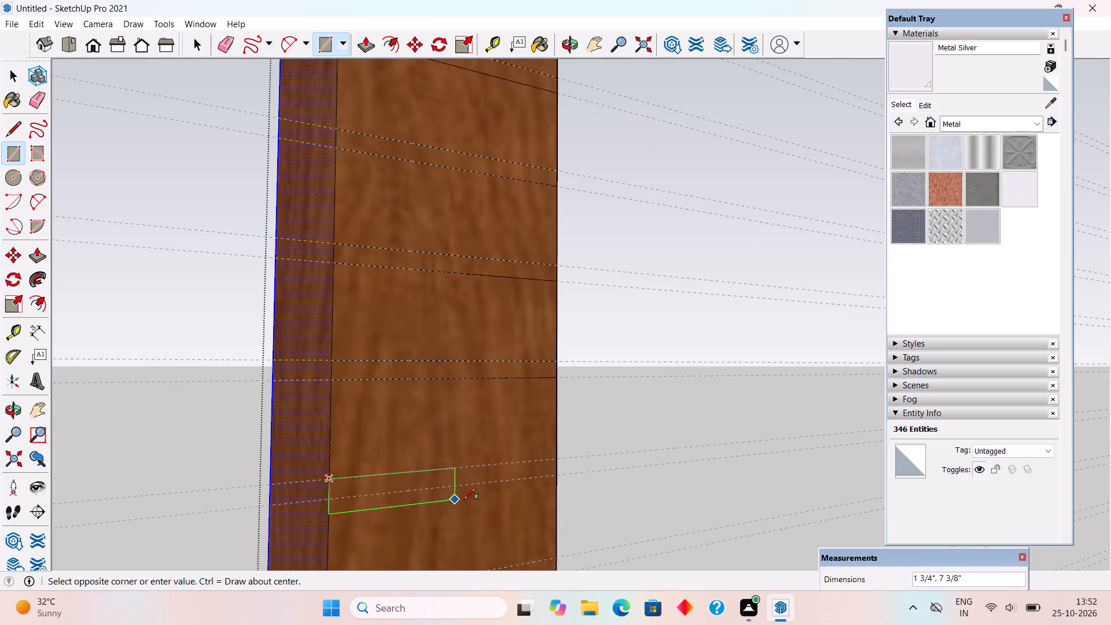
pyautogui.click(558, 477)
# Draw four further 1" by about 1' 2 3/8" rectangles between guide pairs lower on the post's inner face.
pyautogui.scroll(-2, 502, 364)
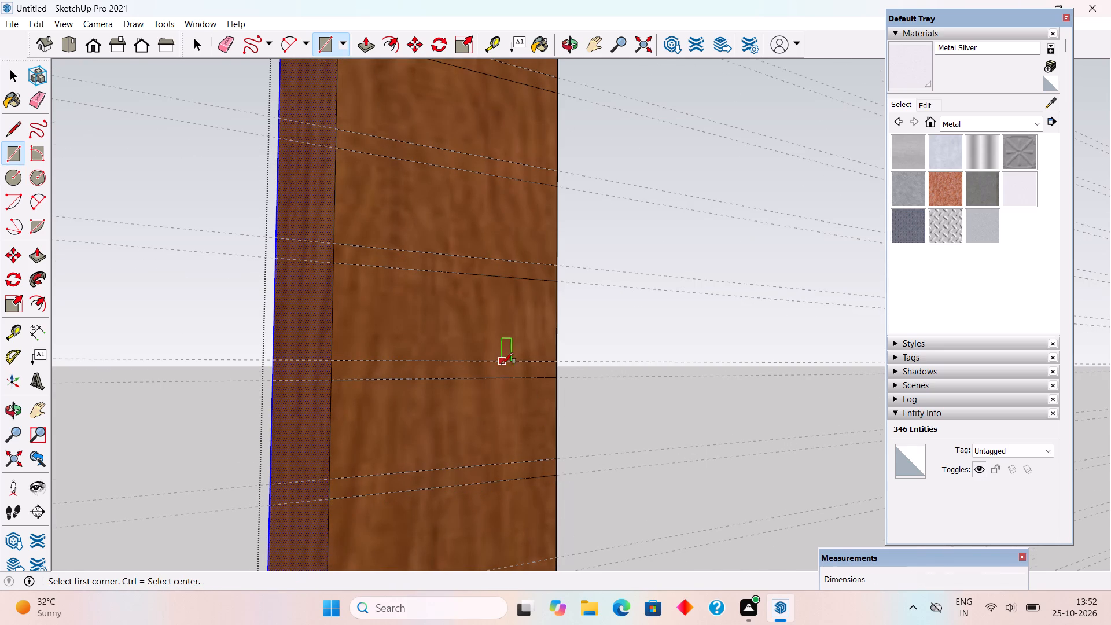
pyautogui.scroll(-5, 502, 364)
pyautogui.scroll(5, 400, 500)
pyautogui.click(431, 462)
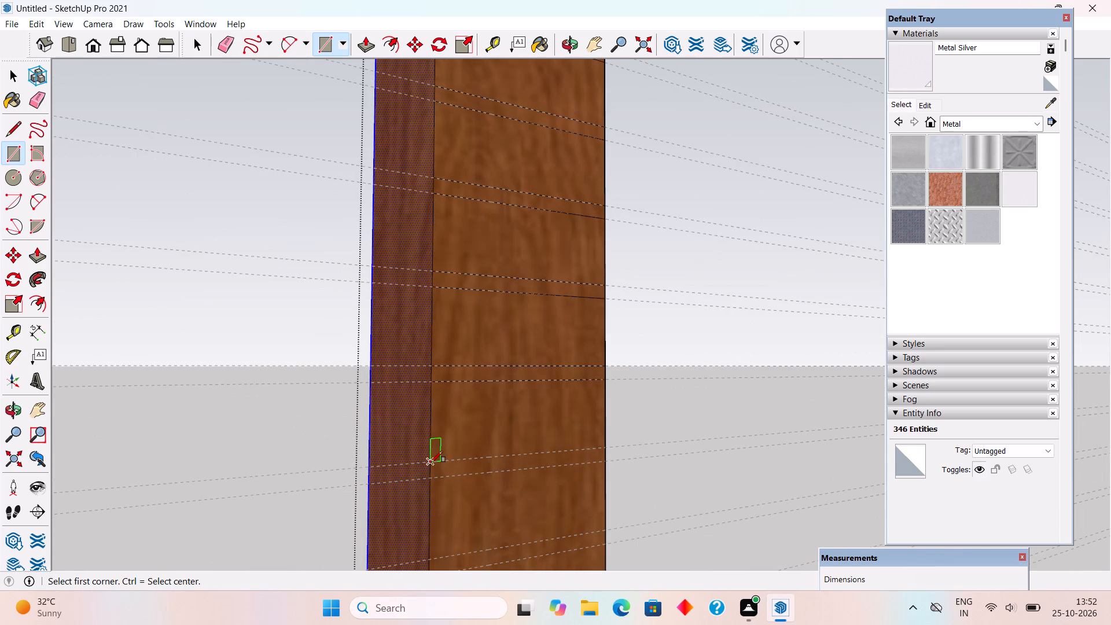
pyautogui.click(606, 463)
pyautogui.scroll(-4, 480, 294)
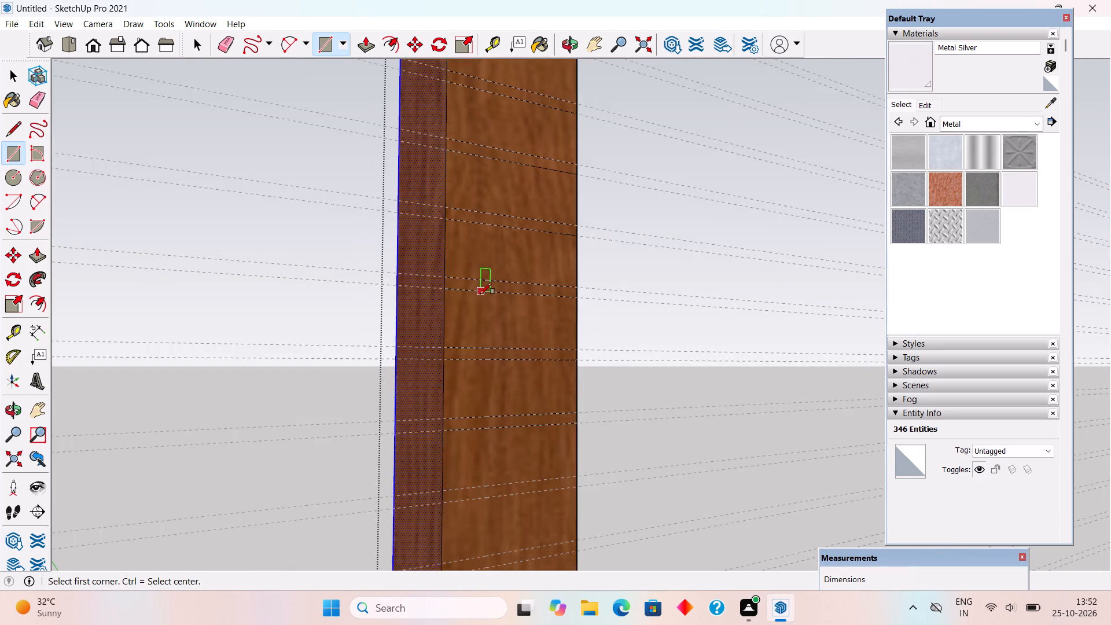
pyautogui.scroll(-5, 480, 294)
pyautogui.scroll(9, 531, 488)
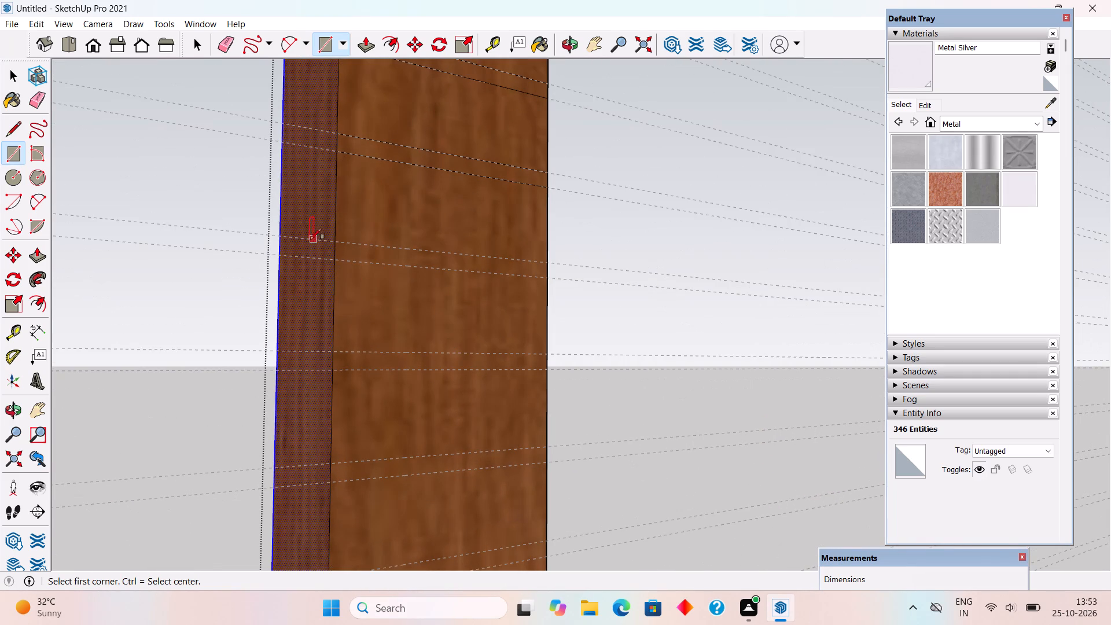
pyautogui.click(329, 238)
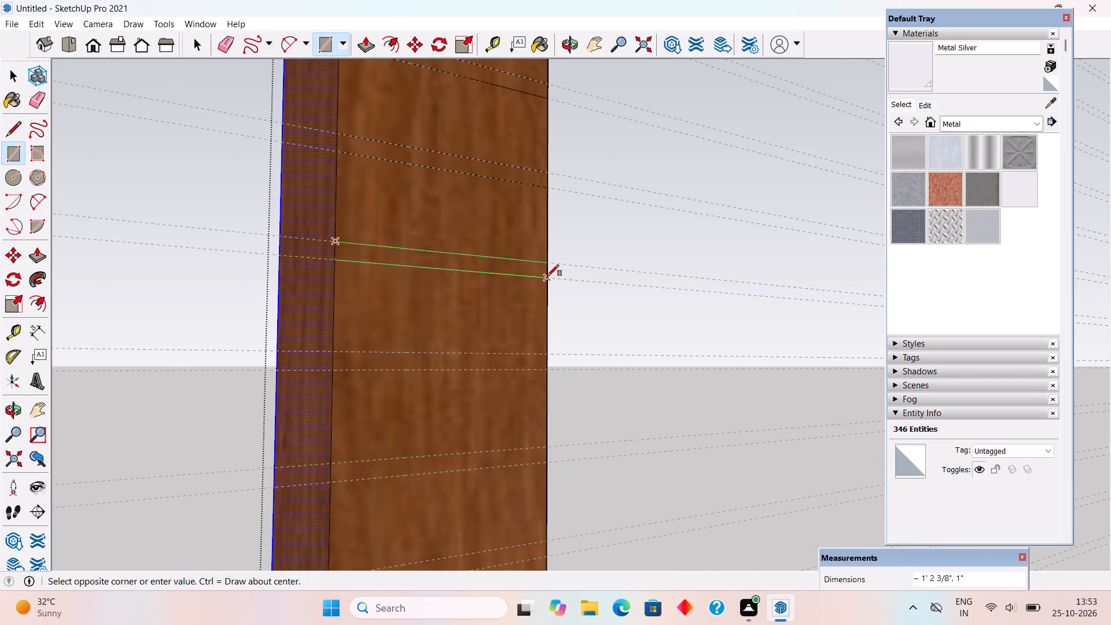
pyautogui.click(548, 276)
pyautogui.click(336, 352)
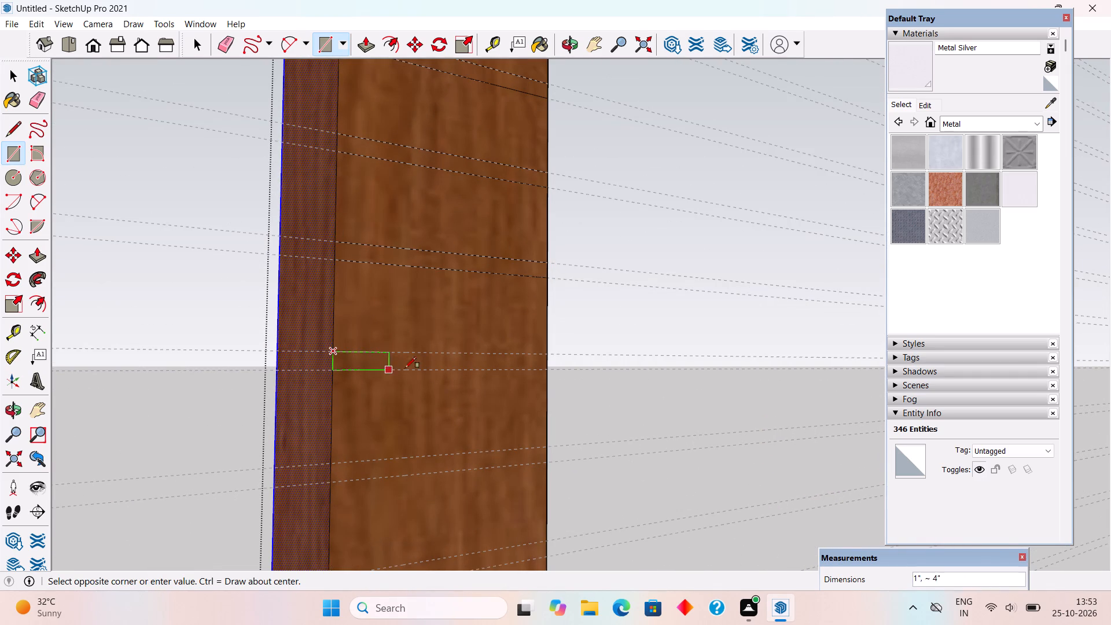
pyautogui.click(547, 368)
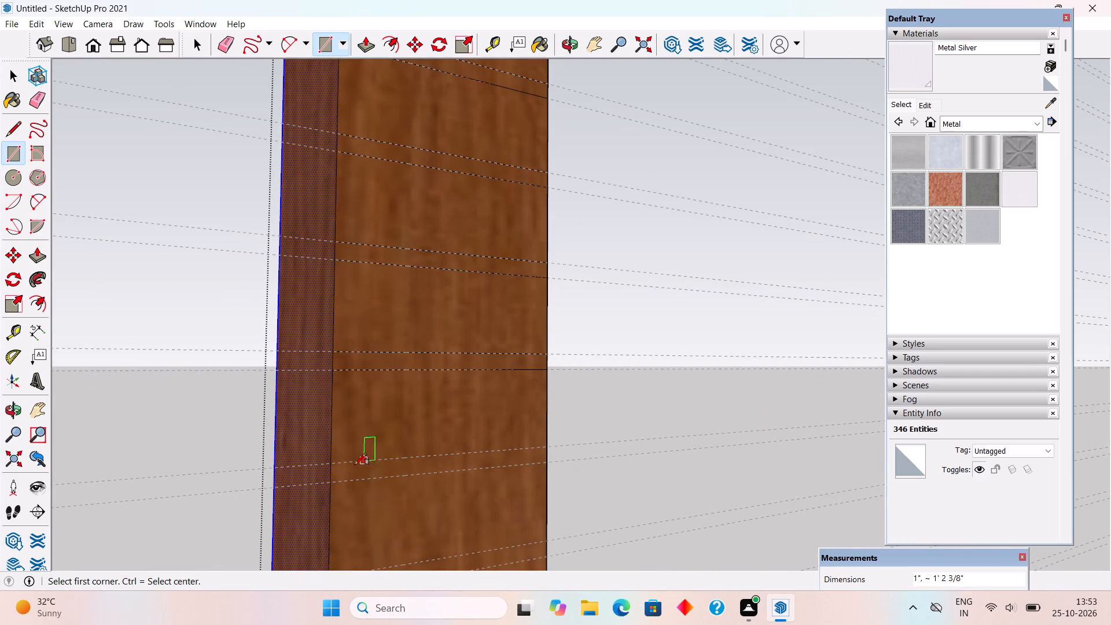
pyautogui.click(326, 465)
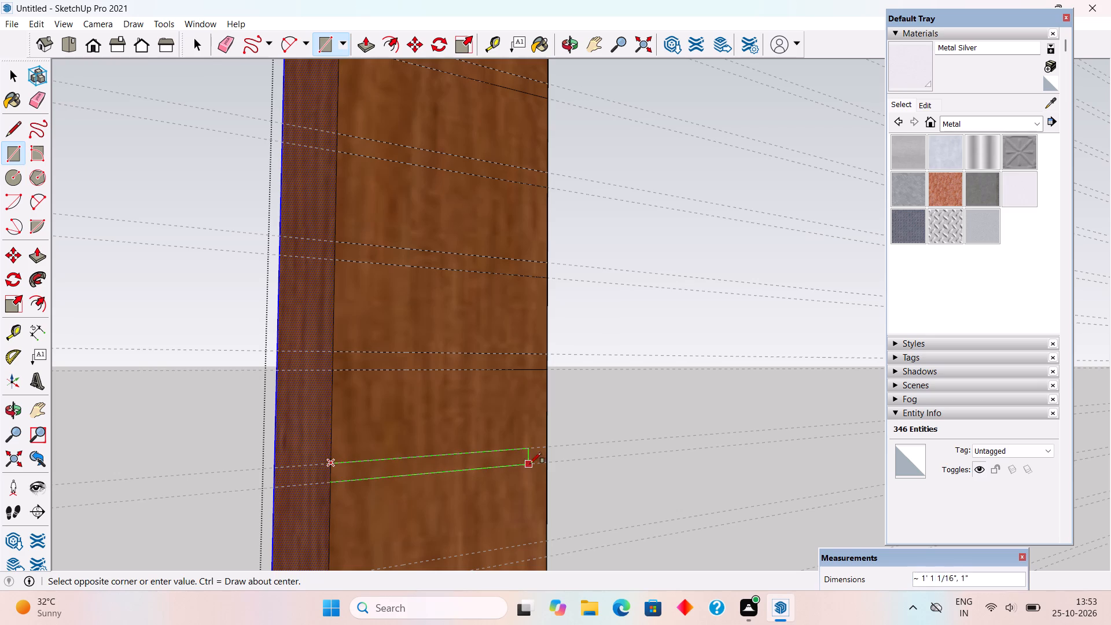
pyautogui.click(550, 464)
# Draw five 1" by about 1' 2 3/8" rectangles between the guide pairs near the post's base, leaving out the lowest pair.
pyautogui.scroll(-12, 432, 296)
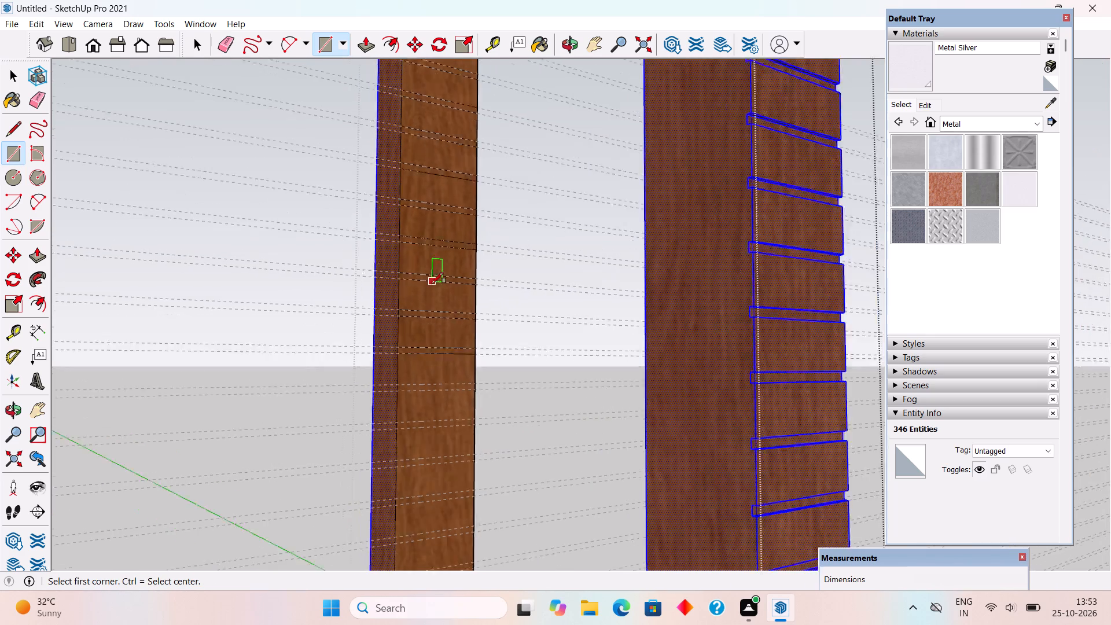
pyautogui.scroll(-1, 432, 284)
pyautogui.scroll(10, 479, 589)
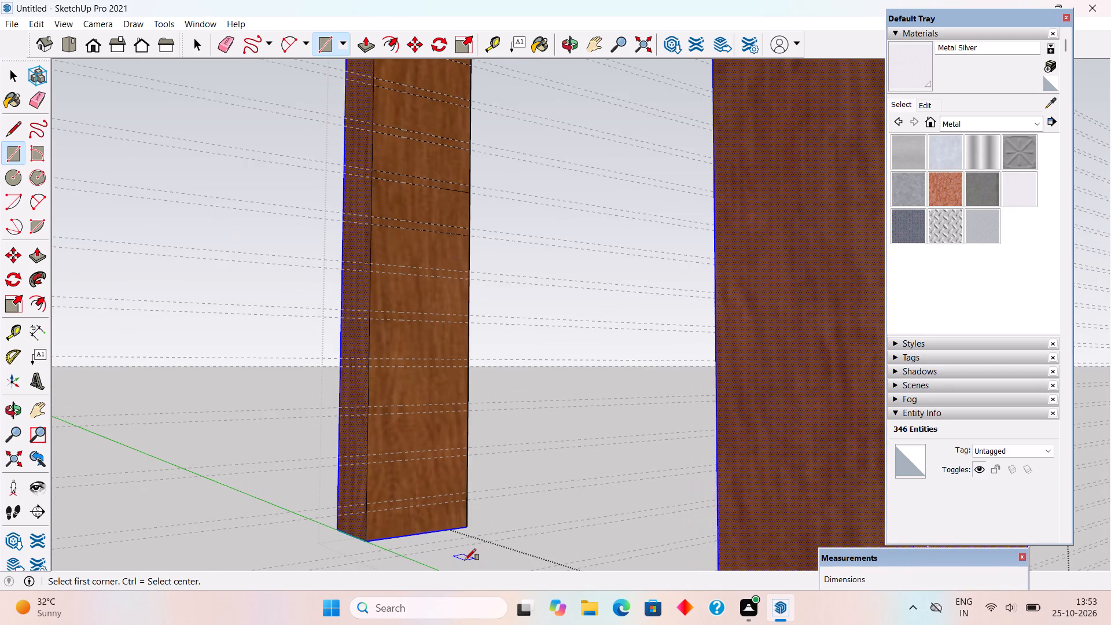
pyautogui.scroll(2, 465, 560)
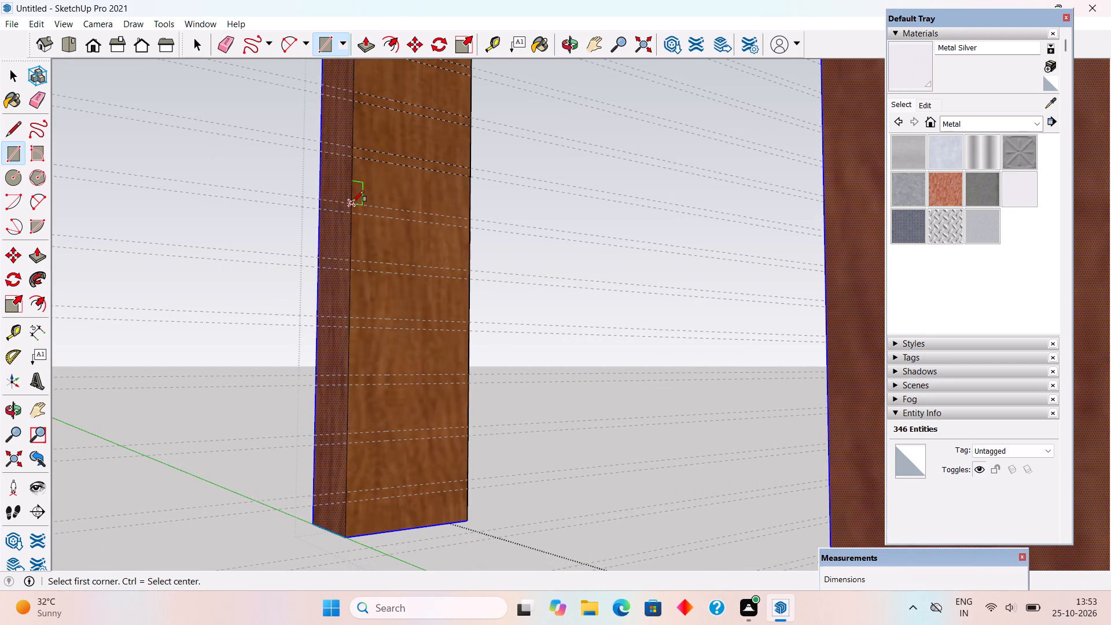
pyautogui.click(352, 202)
pyautogui.click(470, 228)
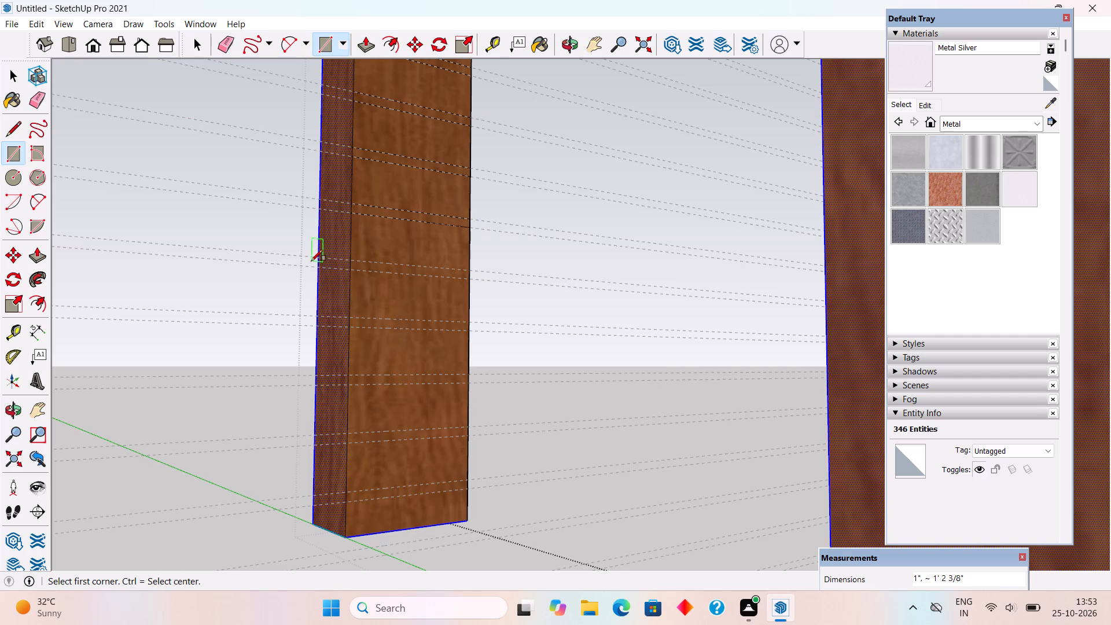
pyautogui.click(350, 263)
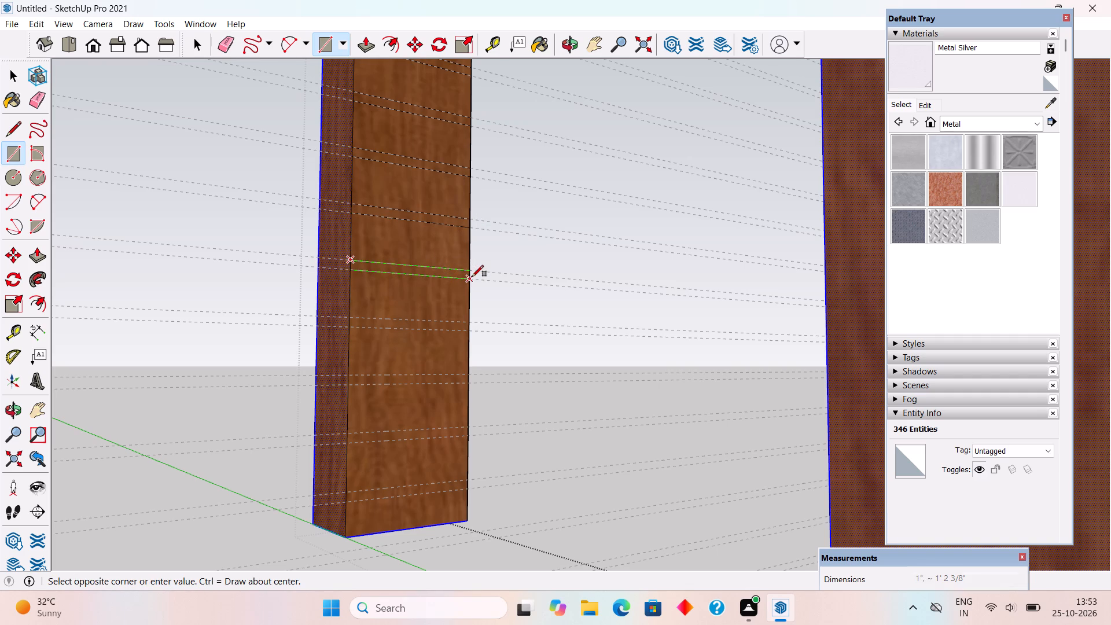
pyautogui.click(472, 277)
pyautogui.click(350, 321)
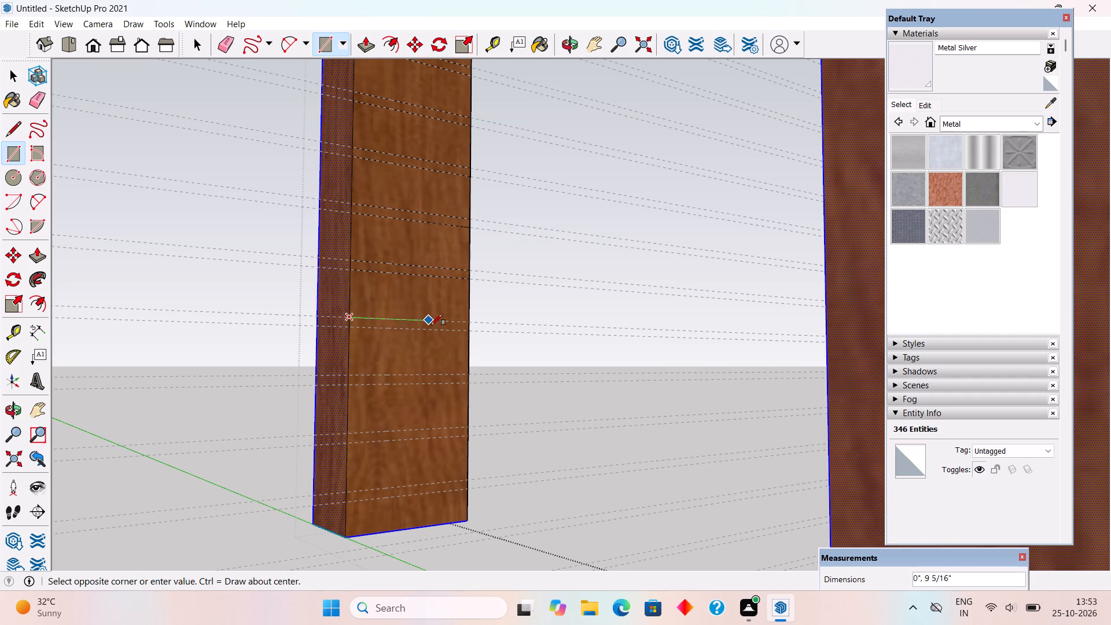
pyautogui.click(469, 333)
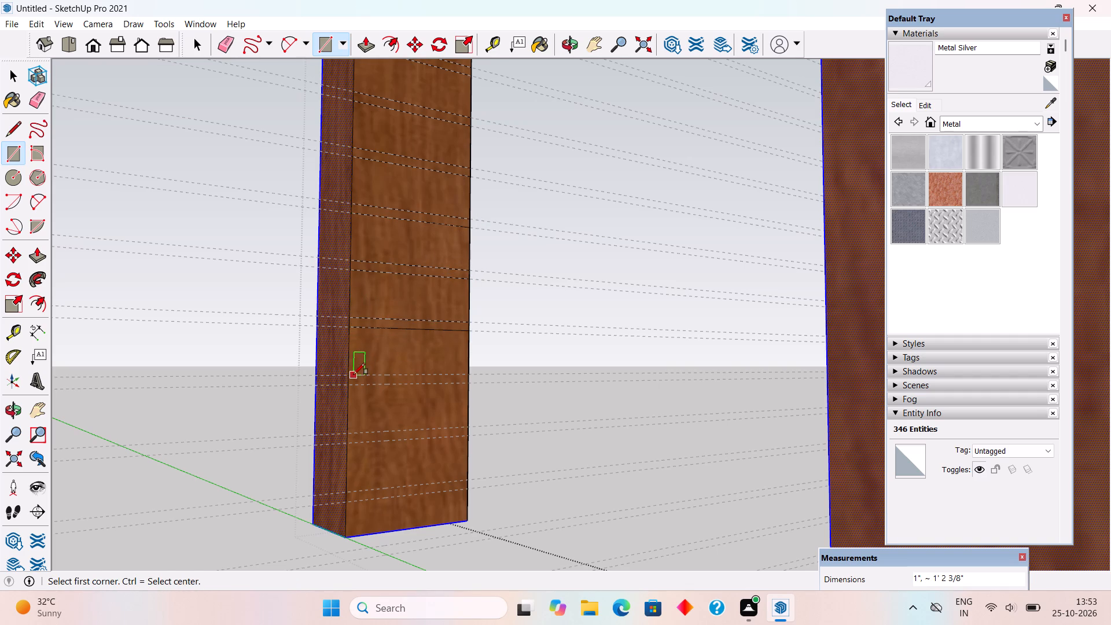
pyautogui.click(345, 376)
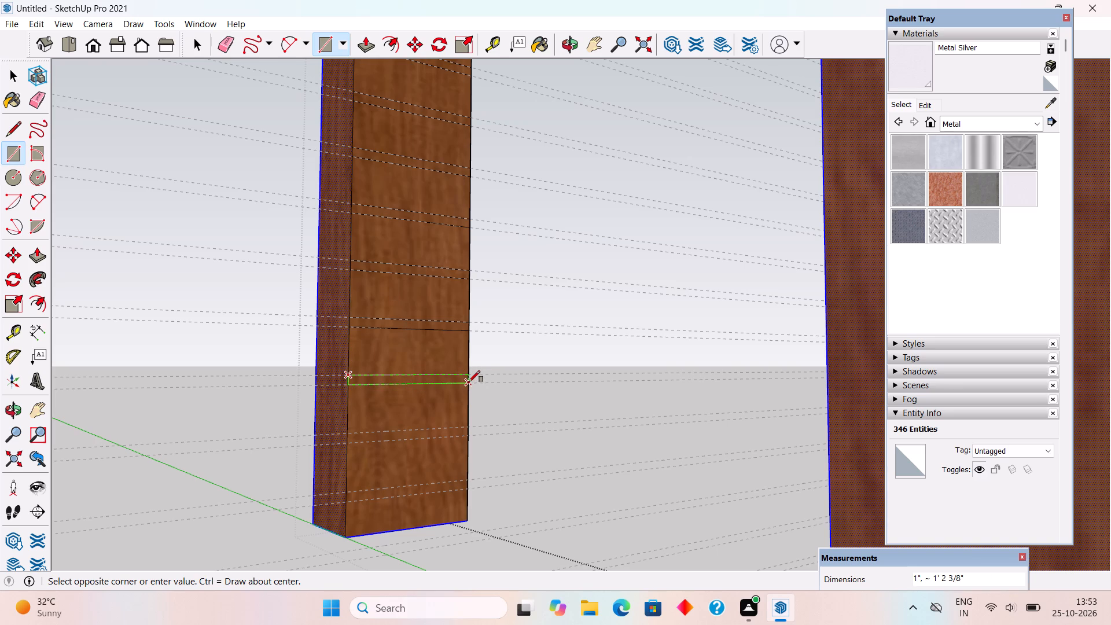
pyautogui.click(469, 382)
pyautogui.click(350, 435)
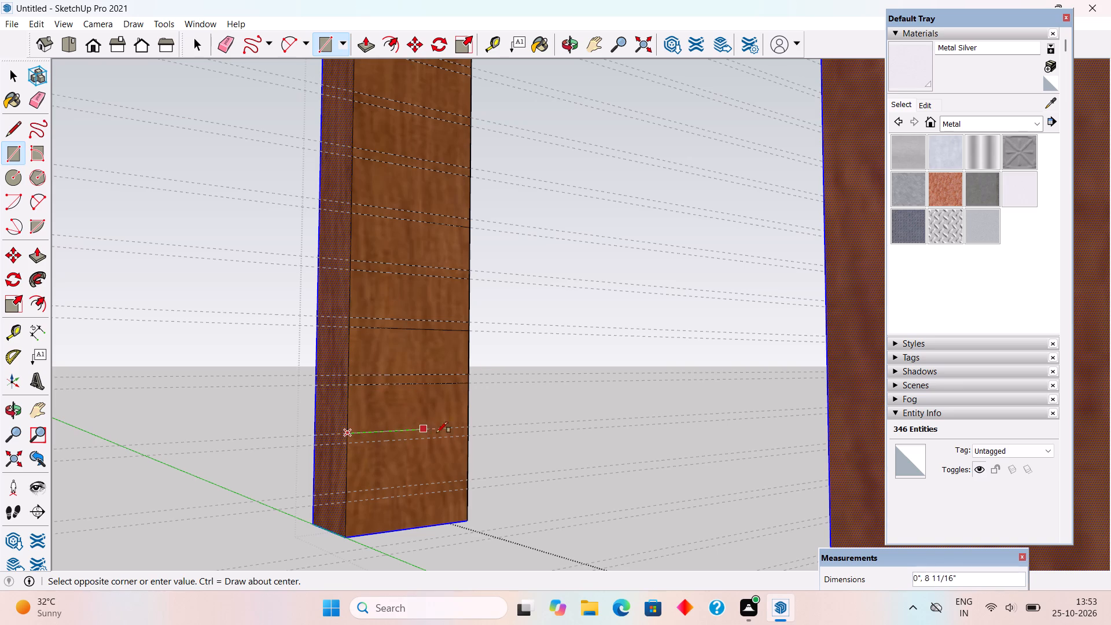
pyautogui.click(468, 434)
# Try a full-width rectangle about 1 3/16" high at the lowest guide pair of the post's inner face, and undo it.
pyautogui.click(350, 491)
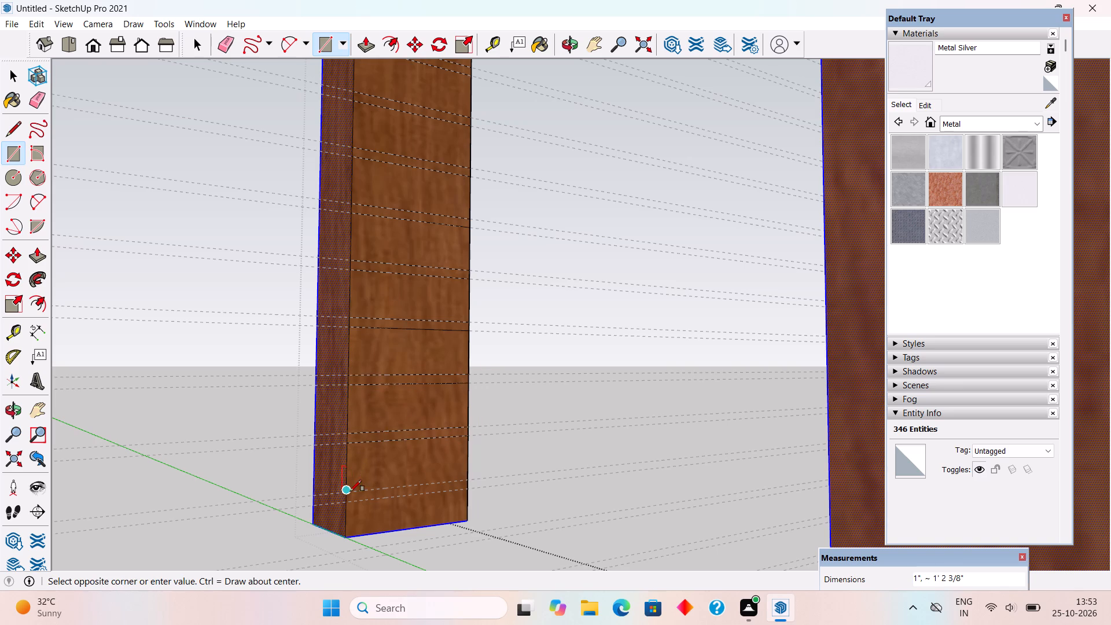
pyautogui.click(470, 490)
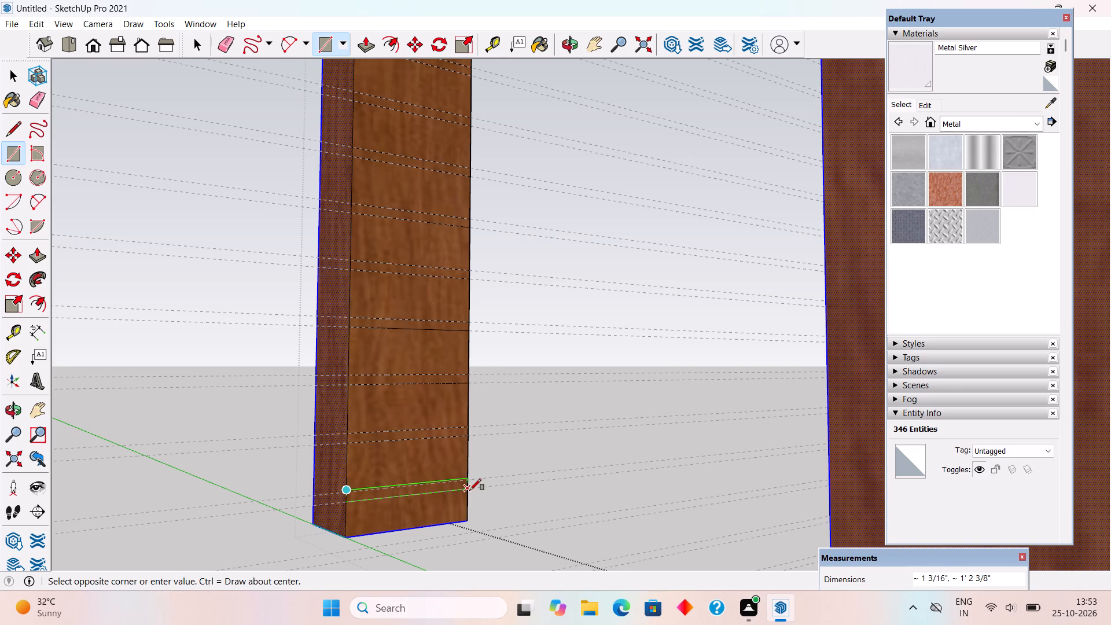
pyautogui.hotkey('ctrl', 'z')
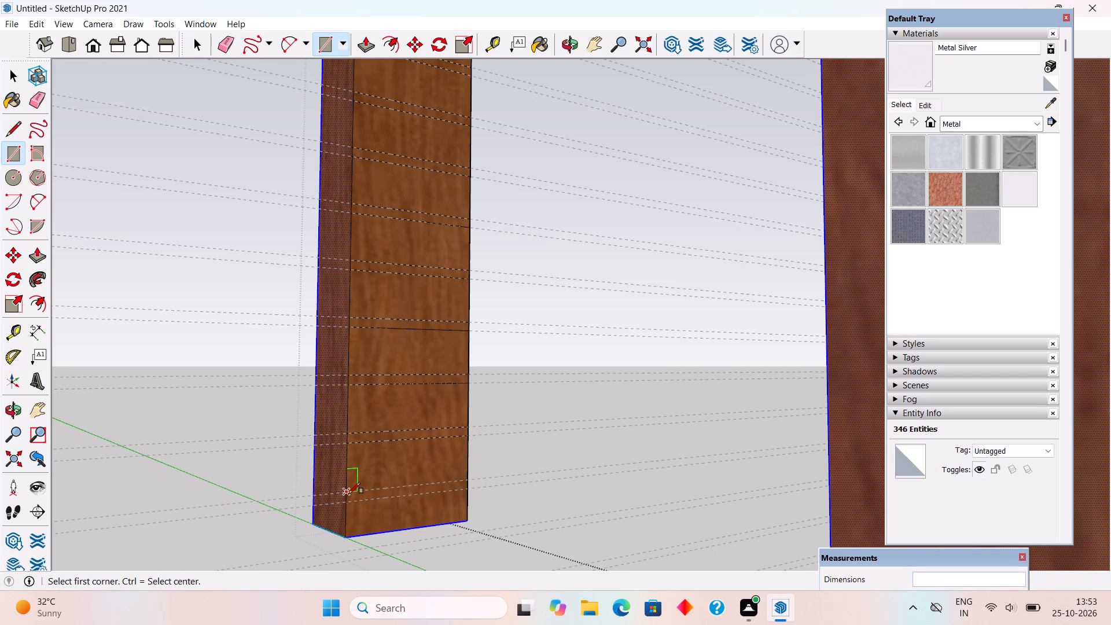
# Draw a 1" by about 1' 2 3/8" rectangle between the lowest guide pair on the post's inner face.
pyautogui.click(349, 494)
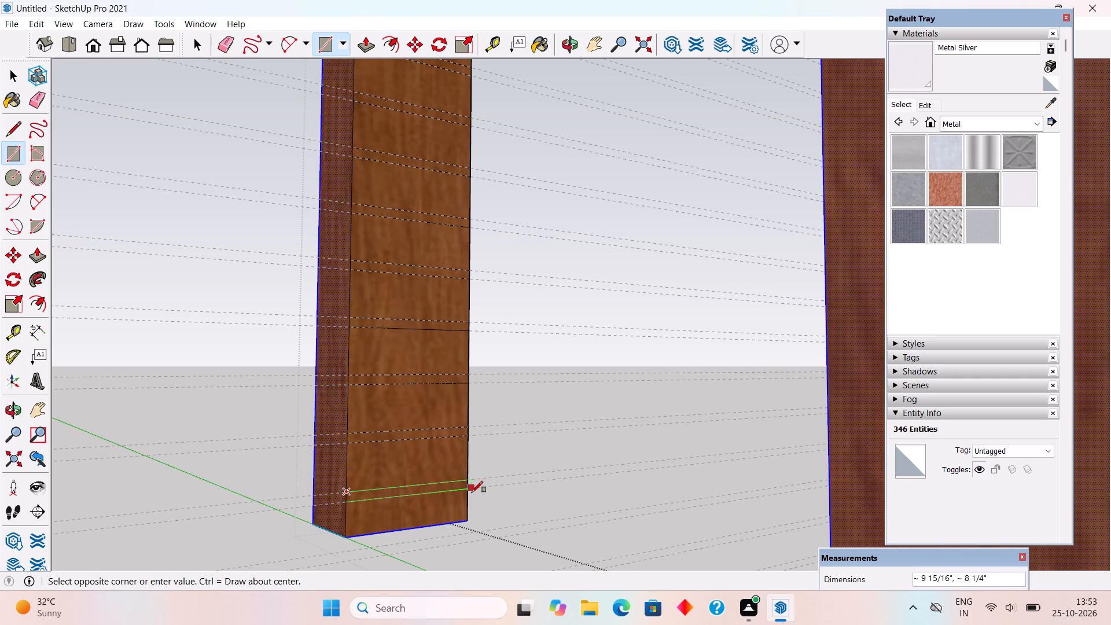
pyautogui.scroll(10, 472, 491)
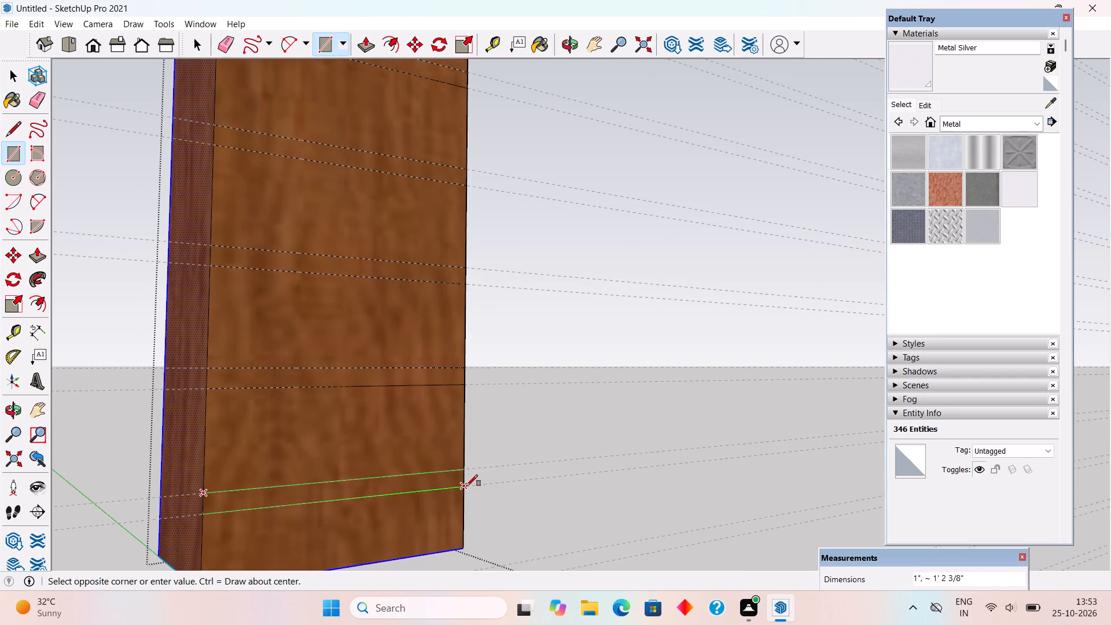
pyautogui.click(466, 486)
pyautogui.press('space')
# Push the four lowest strips on the post's inner face in by 0.5" to cut grooves.
pyautogui.moveTo(304, 485); pyautogui.dragTo(421, 474, button='middle')
pyautogui.scroll(-4, 421, 474)
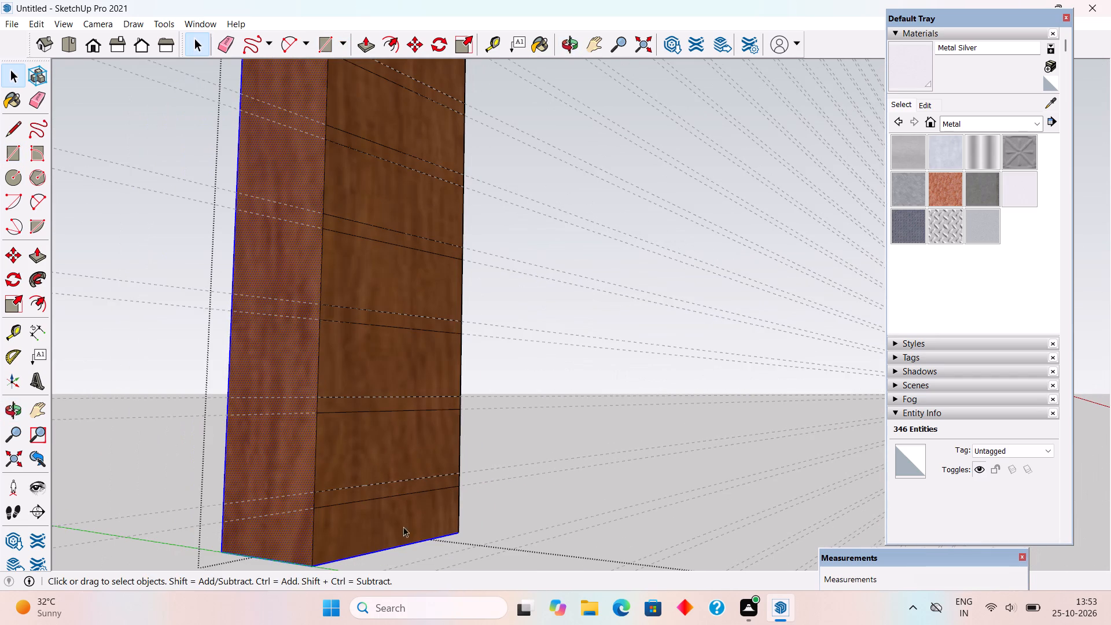
pyautogui.press('p')
pyautogui.click(329, 503)
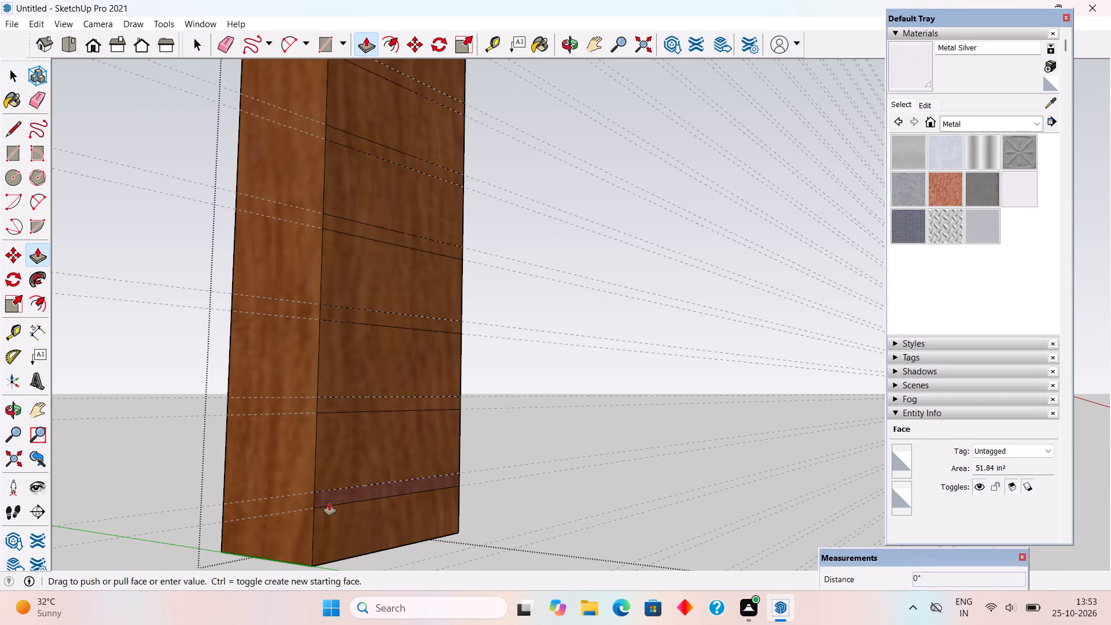
pyautogui.write('.5"')
pyautogui.press('Return')
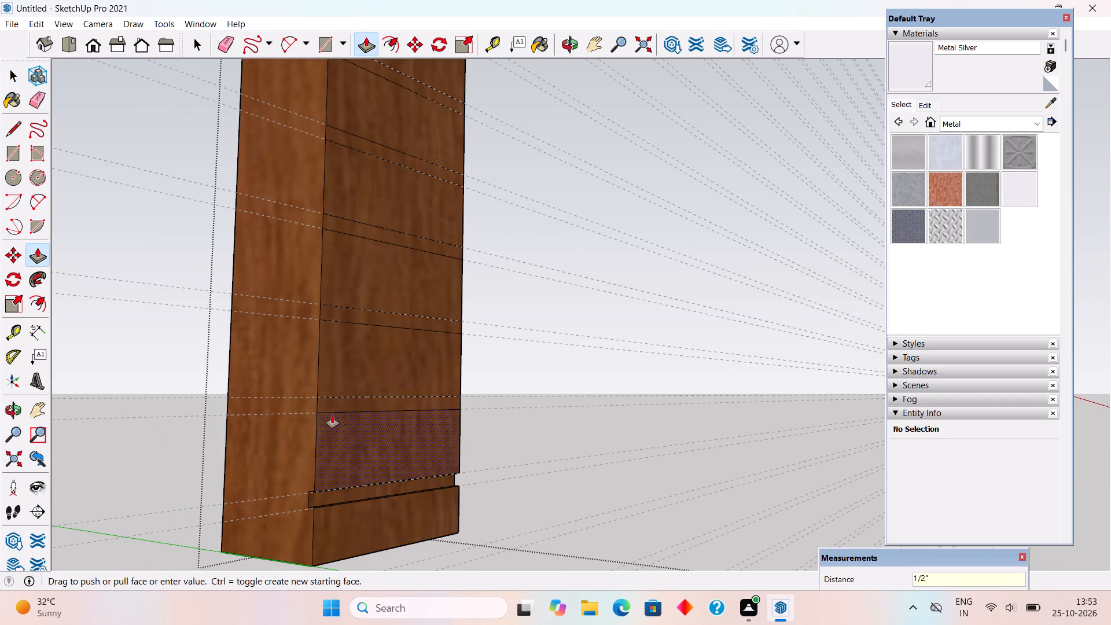
pyautogui.doubleClick(329, 411)
pyautogui.doubleClick(348, 317)
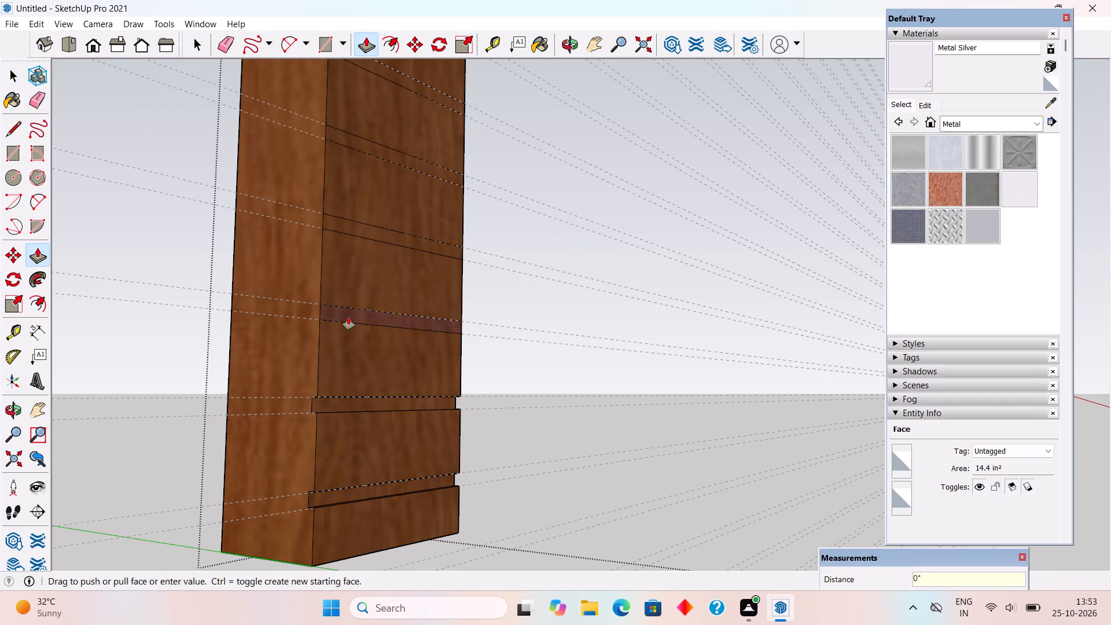
pyautogui.doubleClick(347, 230)
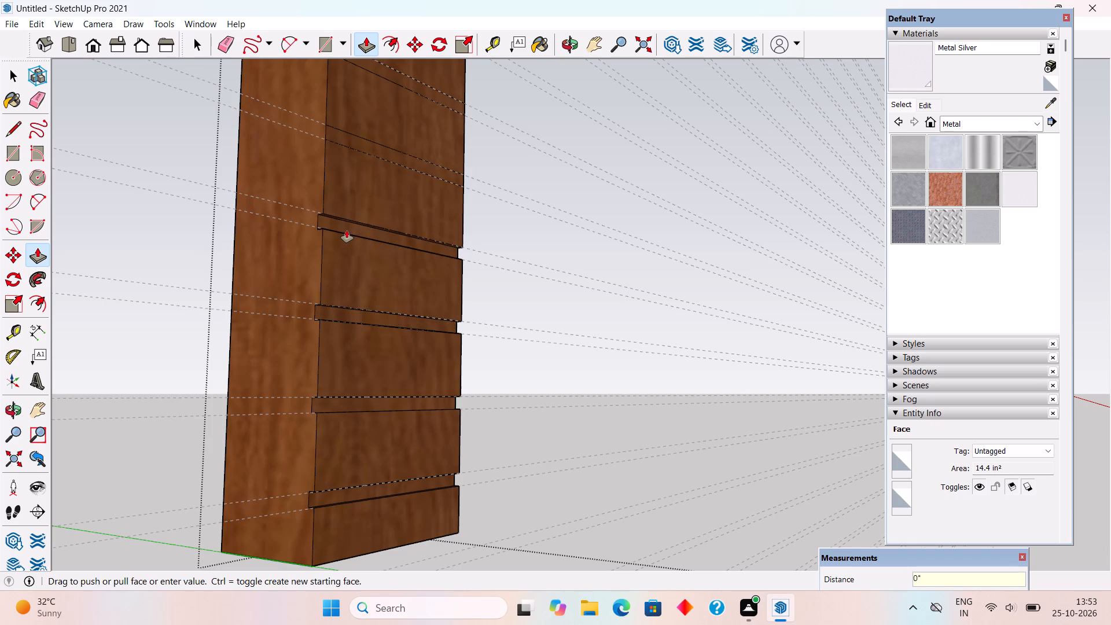
# Cut the next five strips up the post's inner face to the same 1/2" groove depth.
pyautogui.moveTo(346, 231); pyautogui.dragTo(370, 339, button='middle')
pyautogui.doubleClick(332, 174)
pyautogui.scroll(-15, 332, 177)
pyautogui.scroll(8, 367, 198)
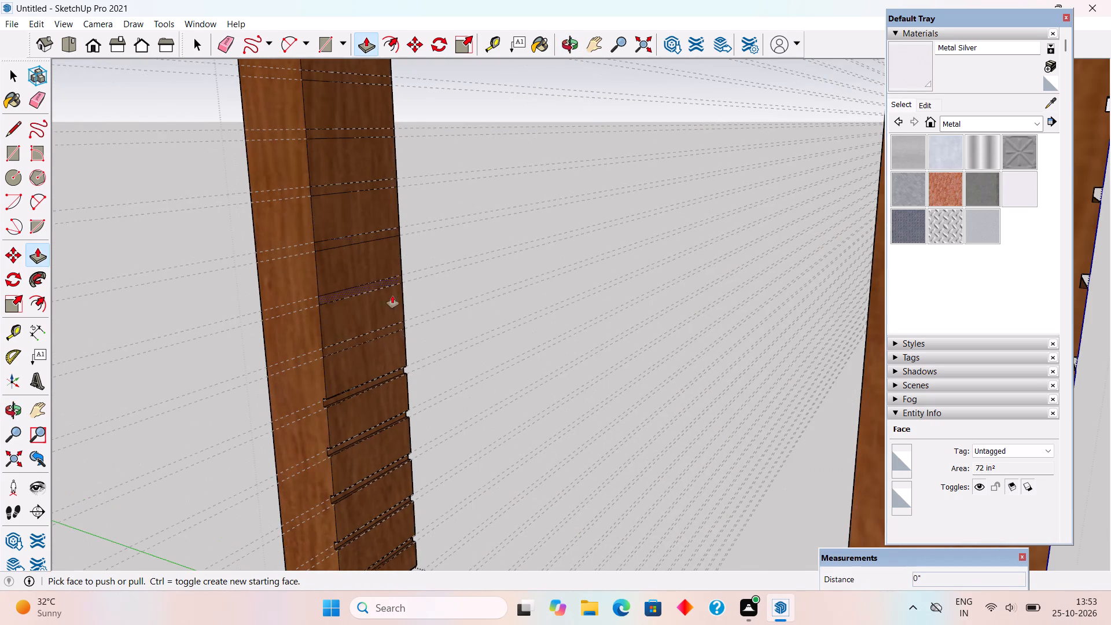
pyautogui.scroll(2, 343, 345)
pyautogui.doubleClick(343, 345)
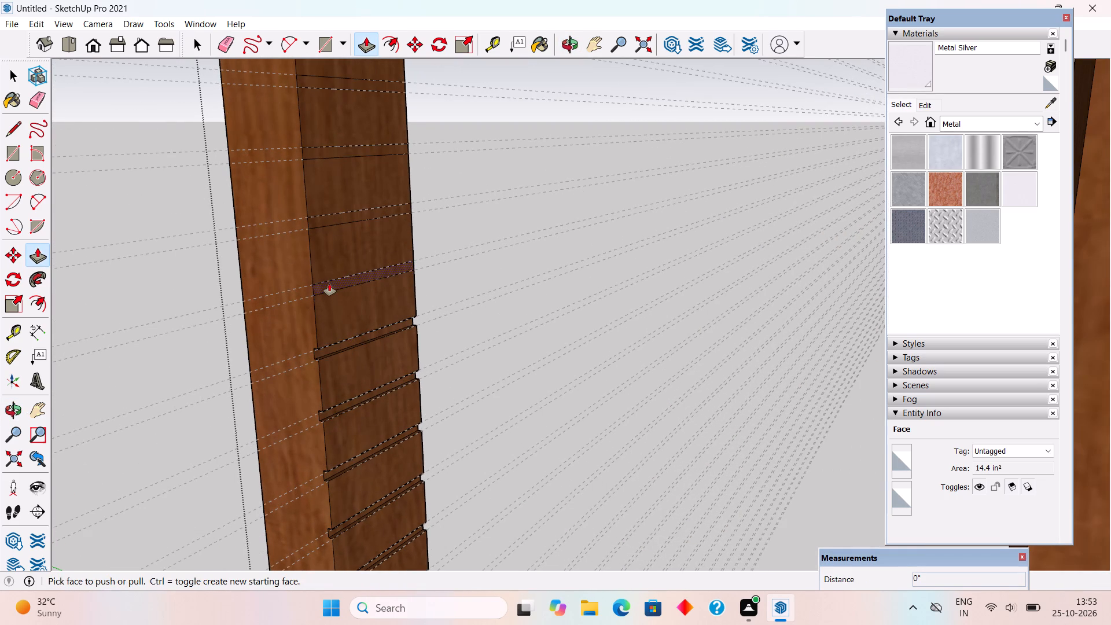
pyautogui.doubleClick(329, 284)
pyautogui.doubleClick(336, 218)
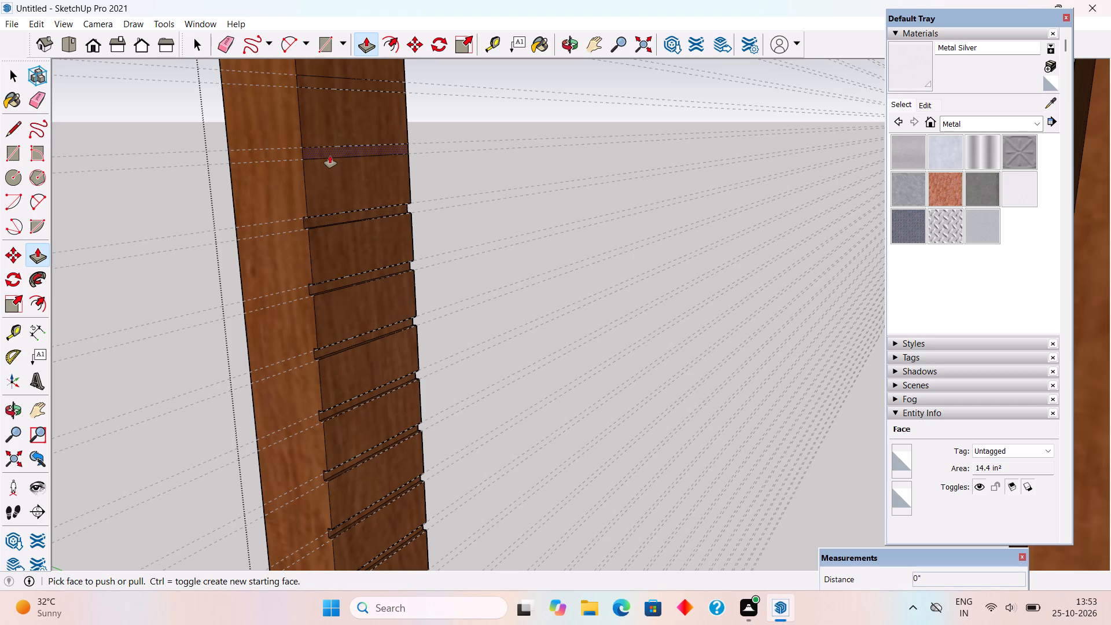
pyautogui.doubleClick(330, 156)
# Cut another five strips higher on the post's inner face into matching 1/2" deep grooves.
pyautogui.scroll(-14, 347, 319)
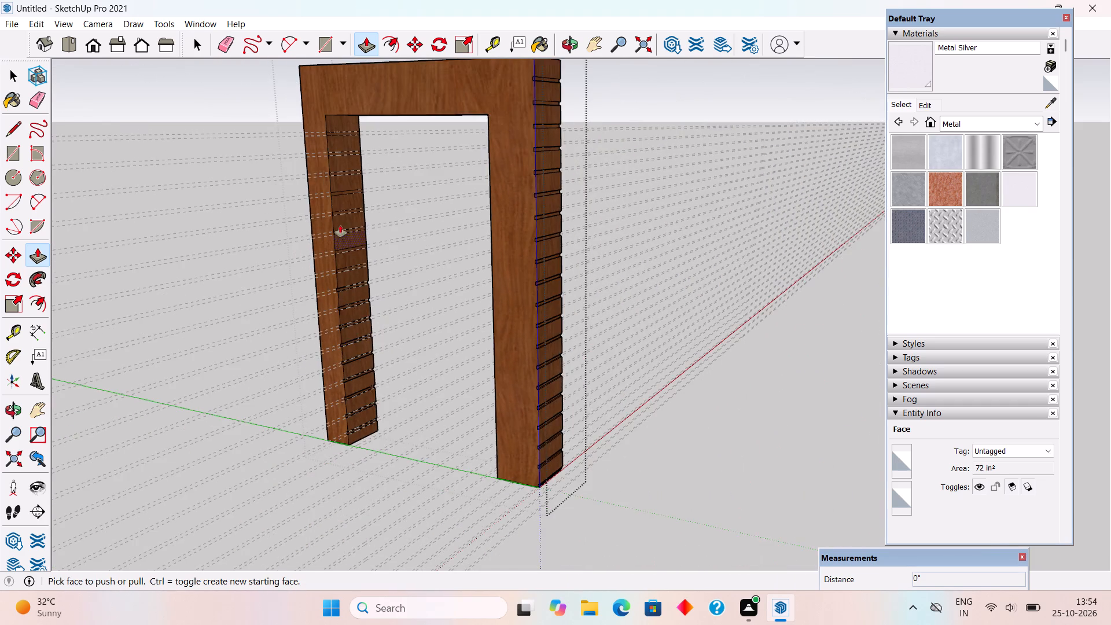
pyautogui.scroll(12, 340, 225)
pyautogui.doubleClick(358, 352)
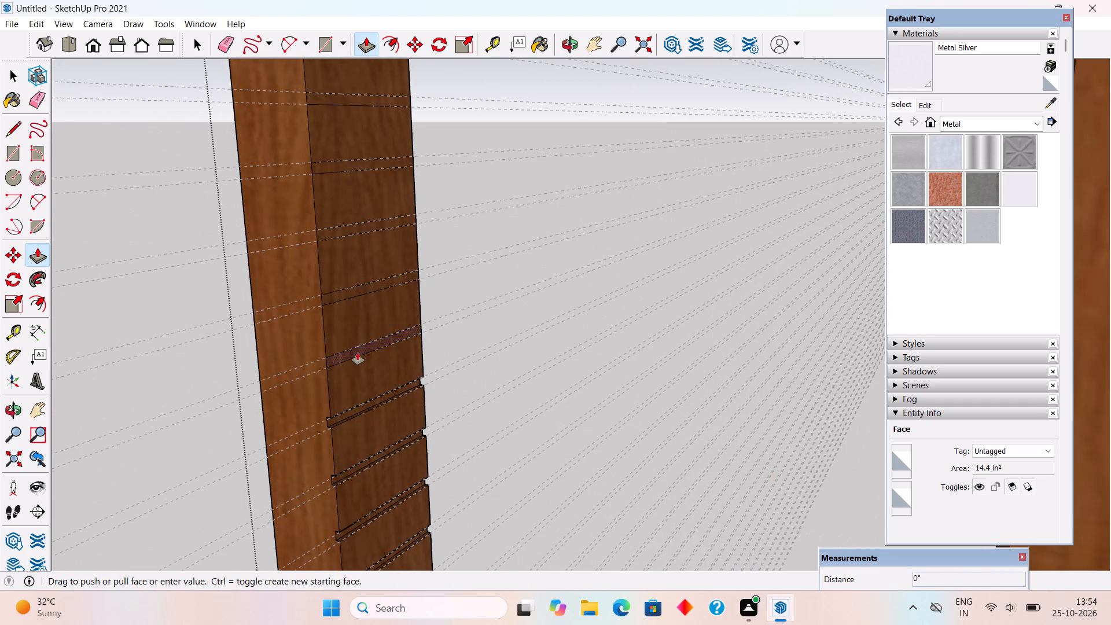
pyautogui.doubleClick(342, 292)
pyautogui.doubleClick(332, 229)
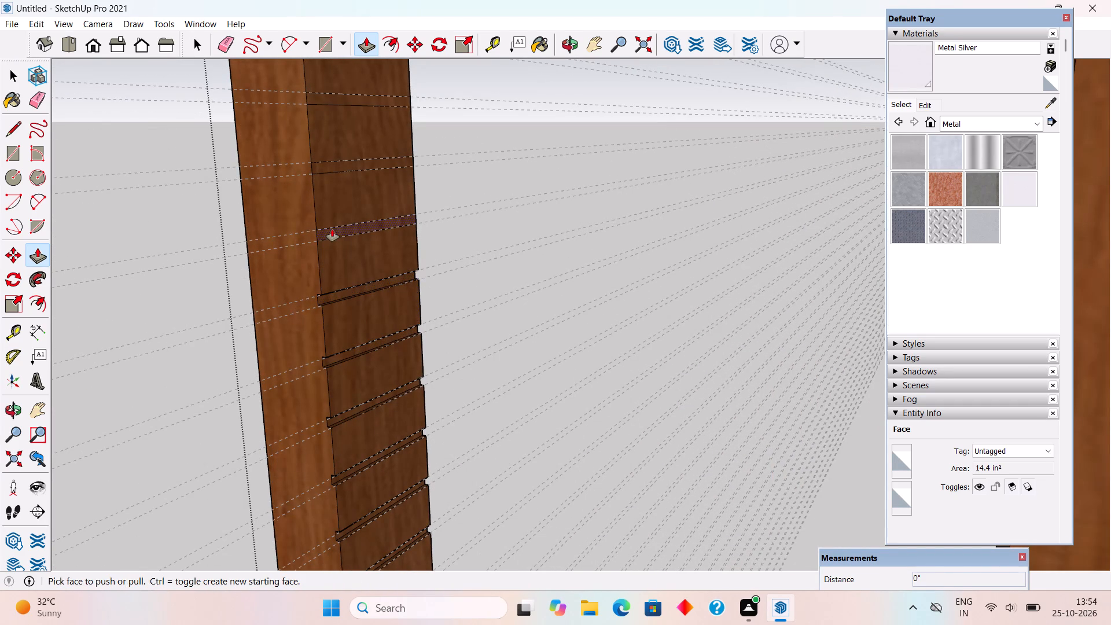
pyautogui.doubleClick(323, 167)
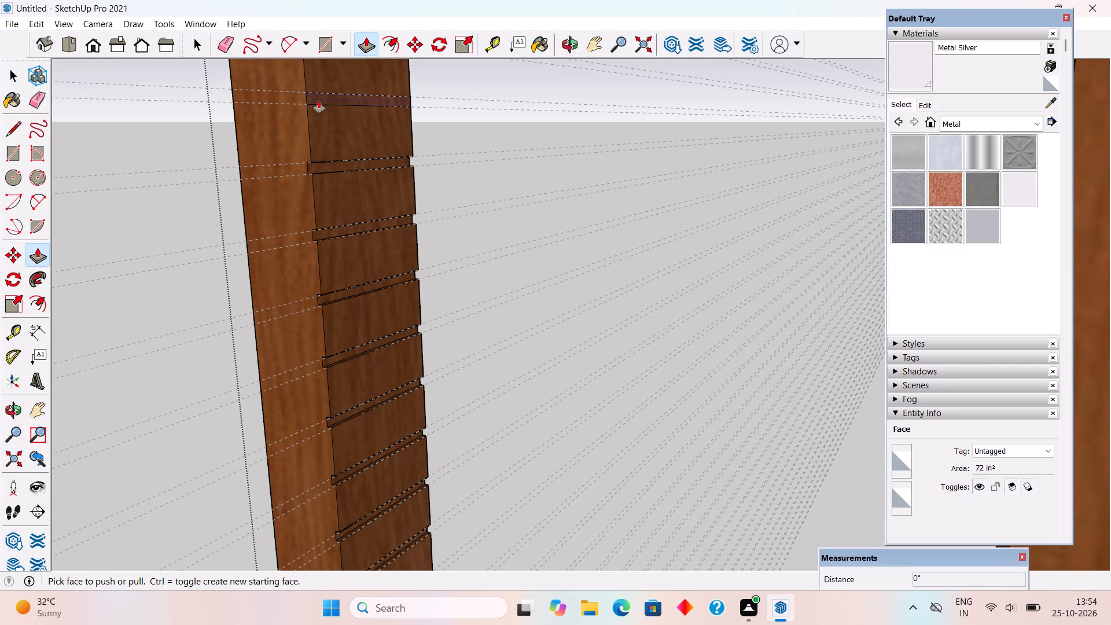
pyautogui.doubleClick(319, 101)
# Cut the top three strips of the post's inner face 1/2" deep and leave the post frame's group editing.
pyautogui.scroll(-4, 364, 275)
pyautogui.scroll(-5, 377, 349)
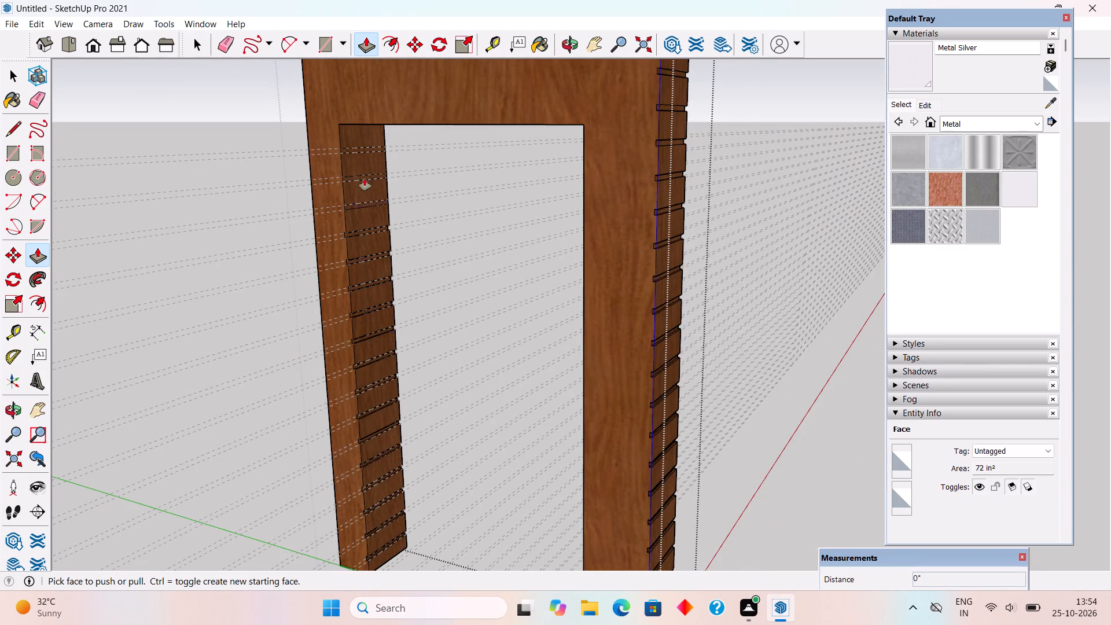
pyautogui.scroll(10, 363, 173)
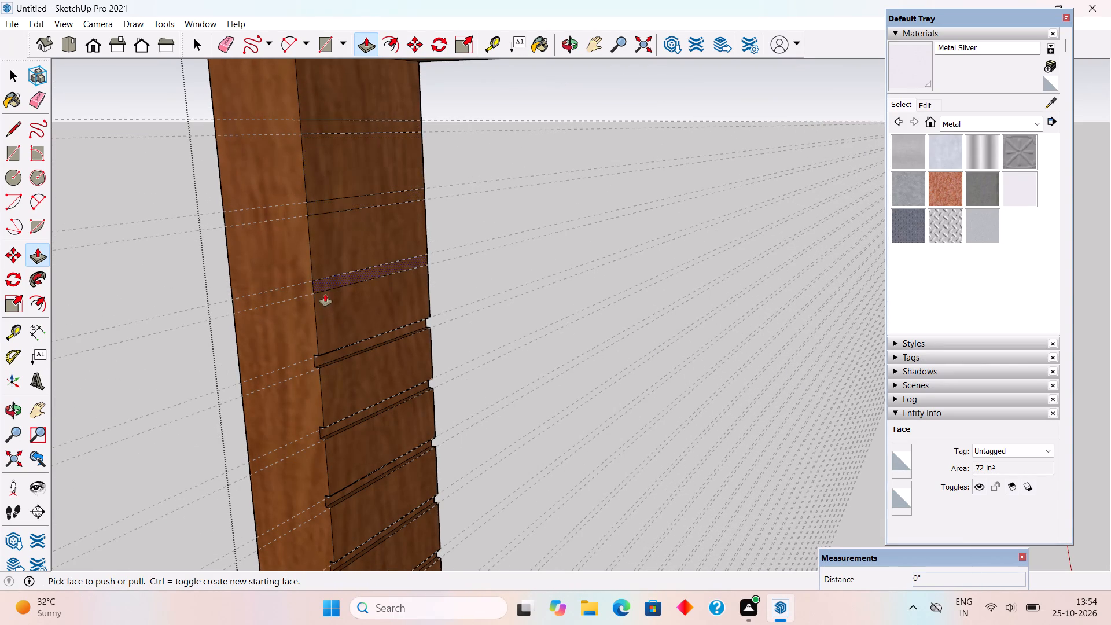
pyautogui.doubleClick(326, 282)
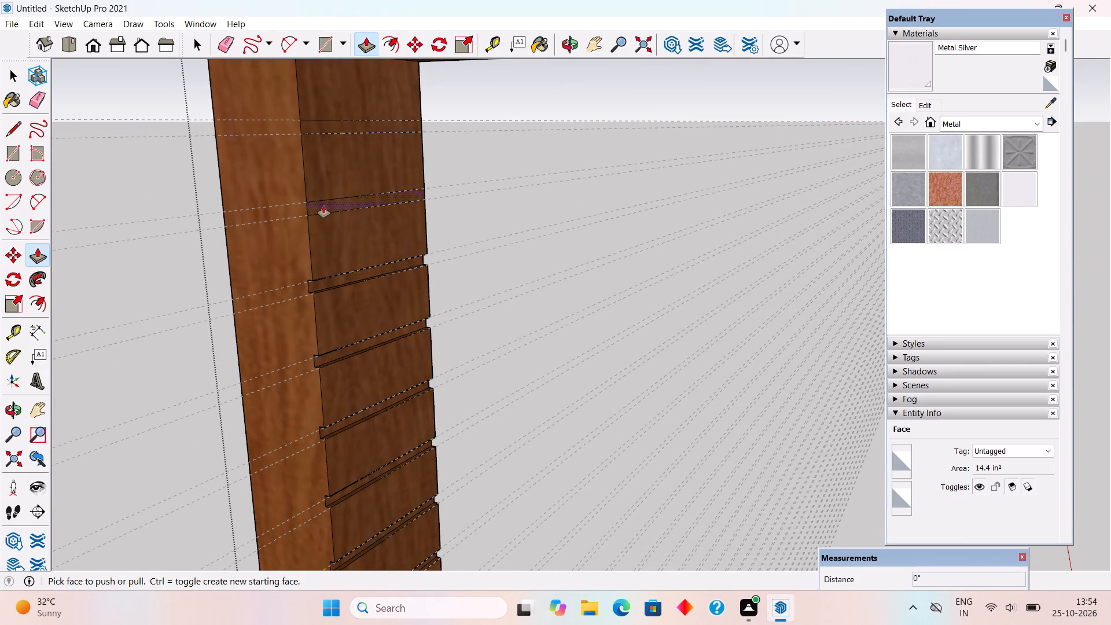
pyautogui.doubleClick(323, 205)
pyautogui.doubleClick(343, 128)
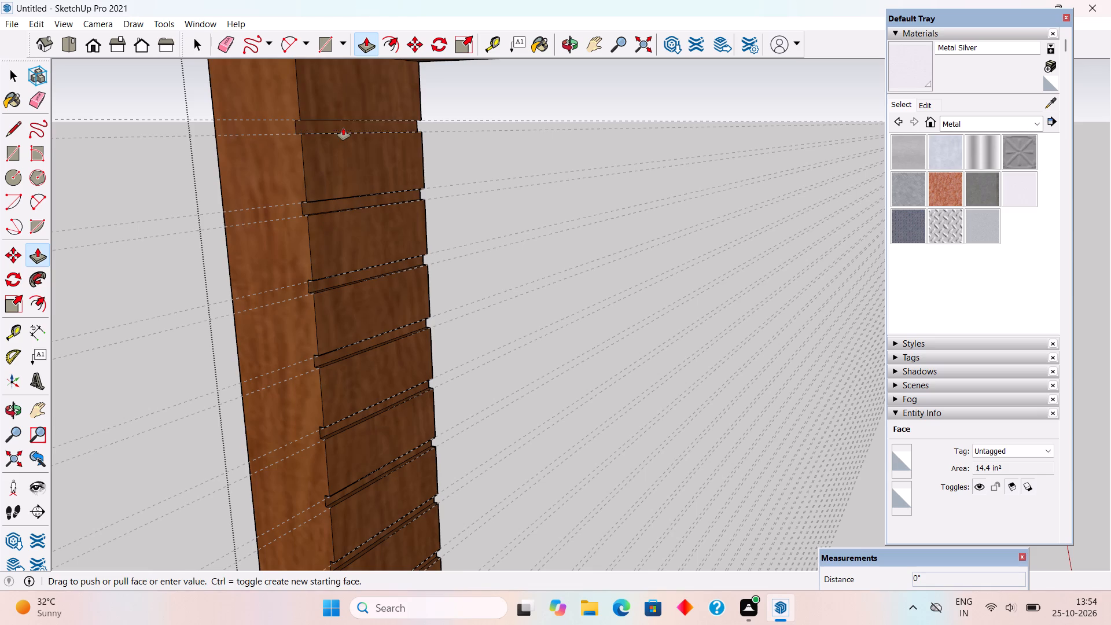
pyautogui.scroll(-6, 582, 289)
pyautogui.press('space')
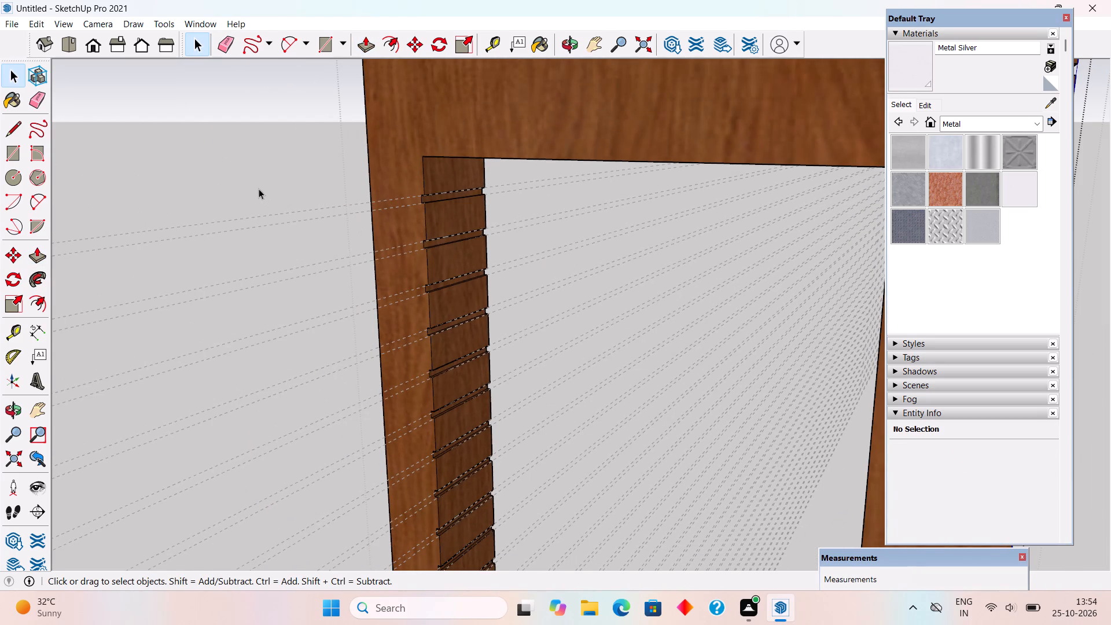
pyautogui.click(259, 189)
# Delete all the guide lines around the post frame.
pyautogui.scroll(-5, 509, 255)
pyautogui.scroll(-5, 480, 293)
pyautogui.moveTo(572, 383); pyautogui.dragTo(267, 356, button='middle')
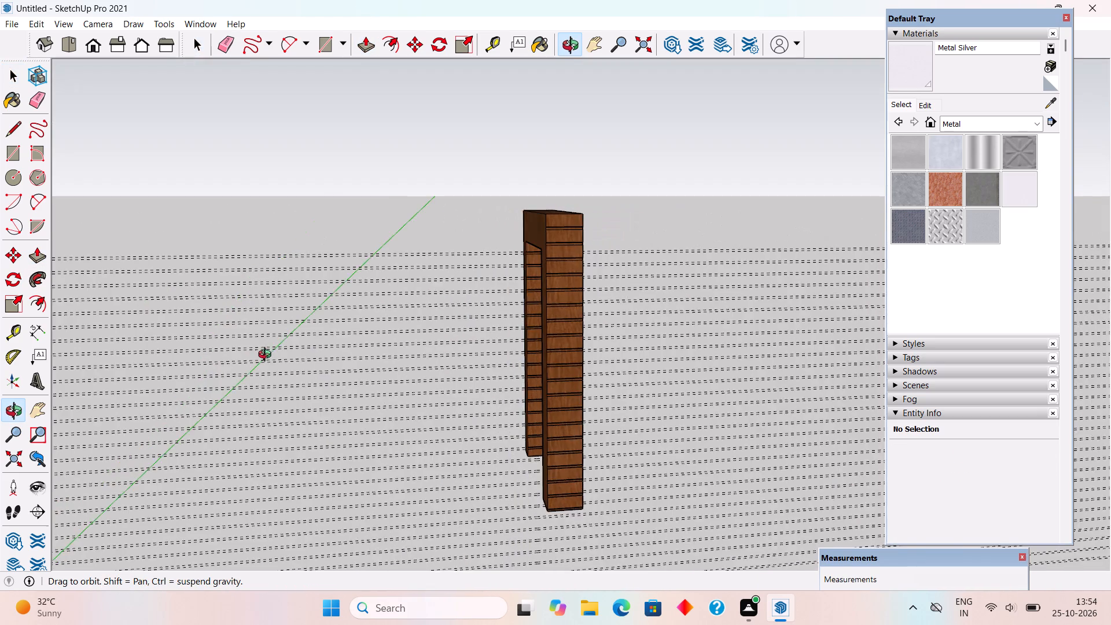
pyautogui.moveTo(267, 356); pyautogui.dragTo(293, 406, button='middle')
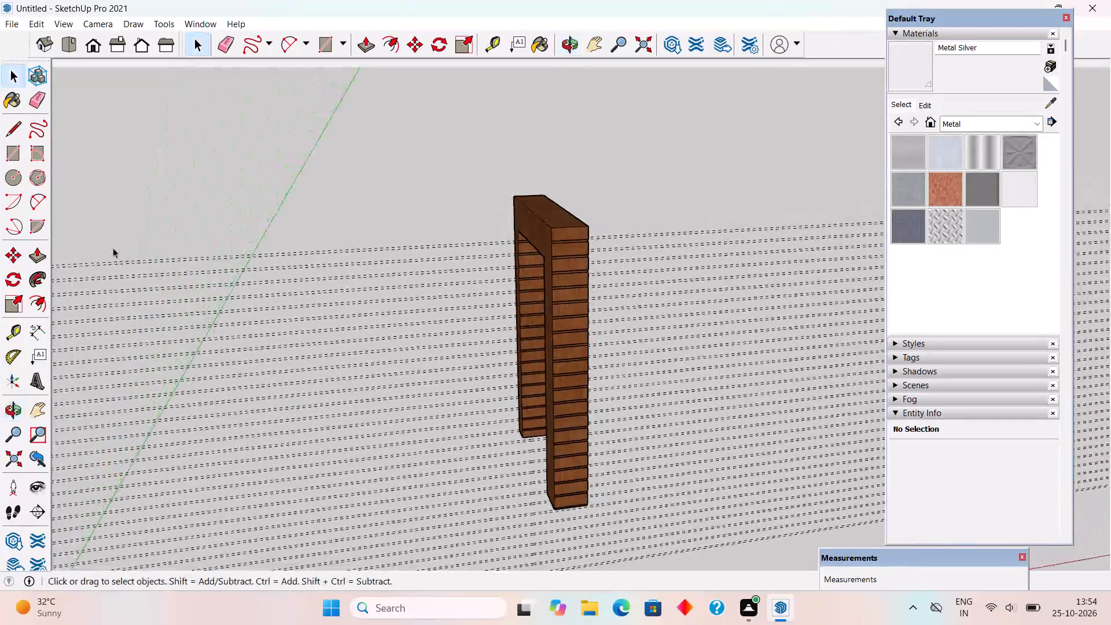
pyautogui.click(39, 21)
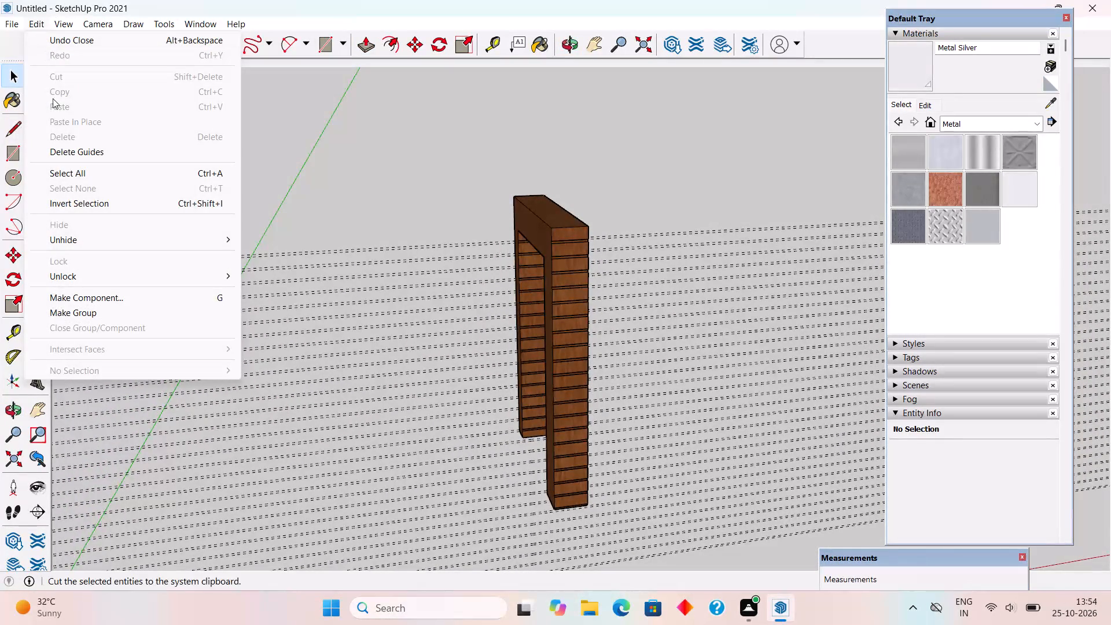
pyautogui.click(62, 150)
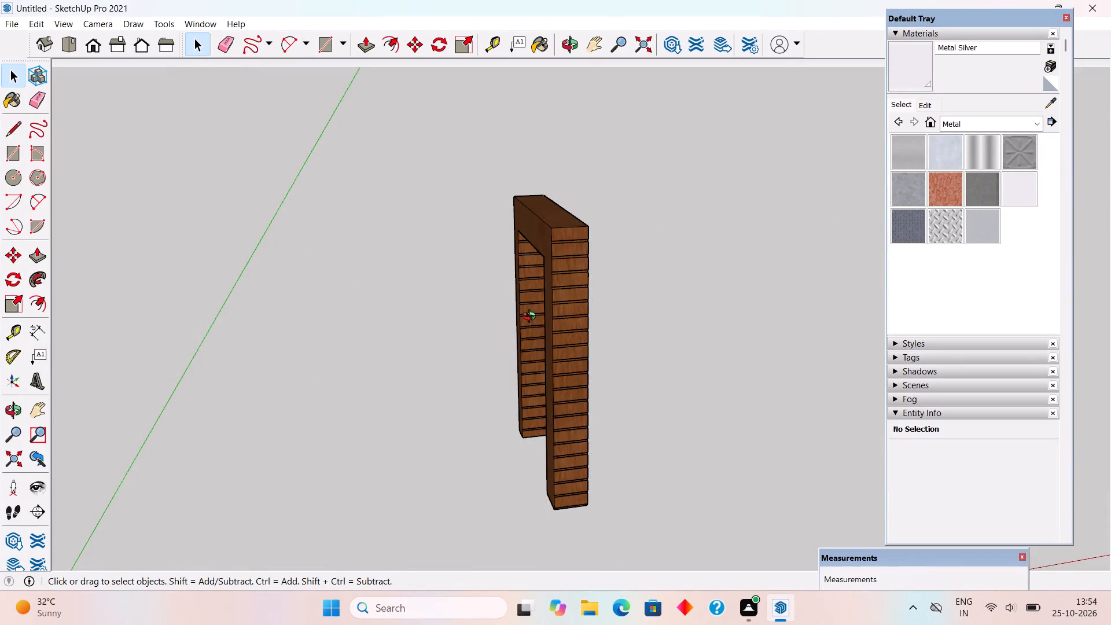
# Unhide all hidden parts of the house model.
pyautogui.moveTo(536, 322); pyautogui.dragTo(472, 272, button='middle')
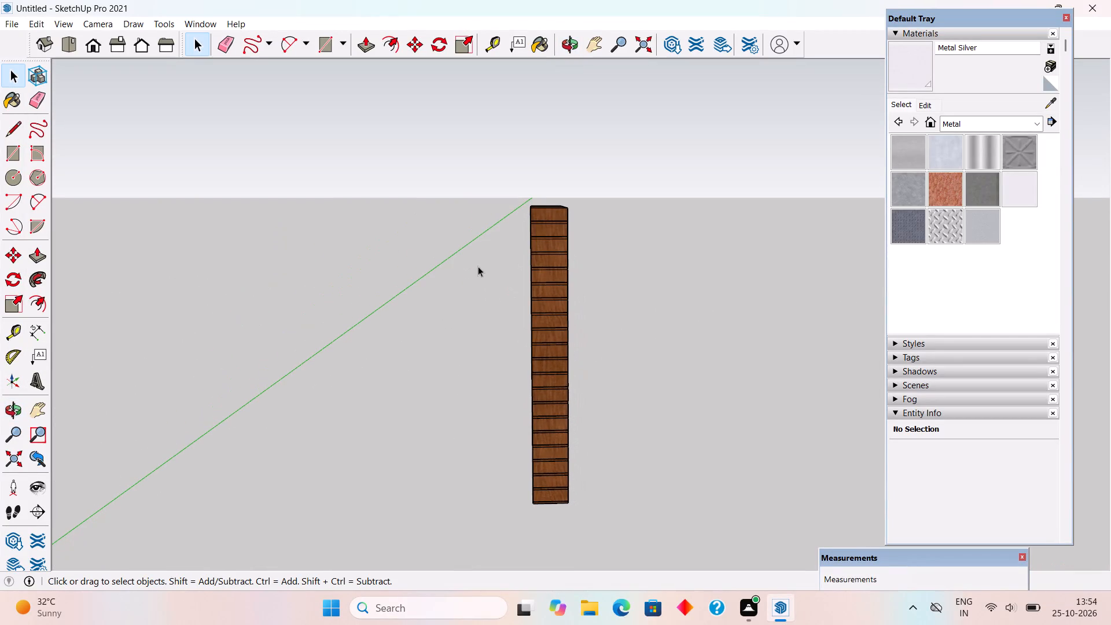
pyautogui.click(42, 18)
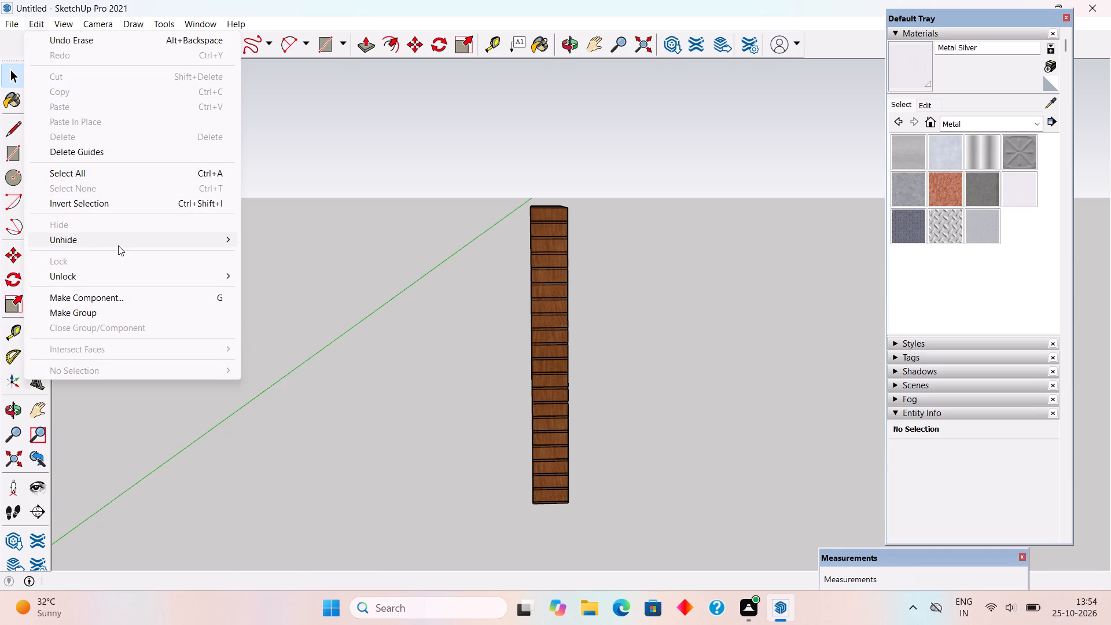
pyautogui.click(119, 244)
pyautogui.click(275, 273)
# Examine the full front facade with its grooved wooden frame, post and entrance gate.
pyautogui.scroll(-1, 489, 413)
pyautogui.moveTo(487, 386); pyautogui.dragTo(443, 251, button='middle')
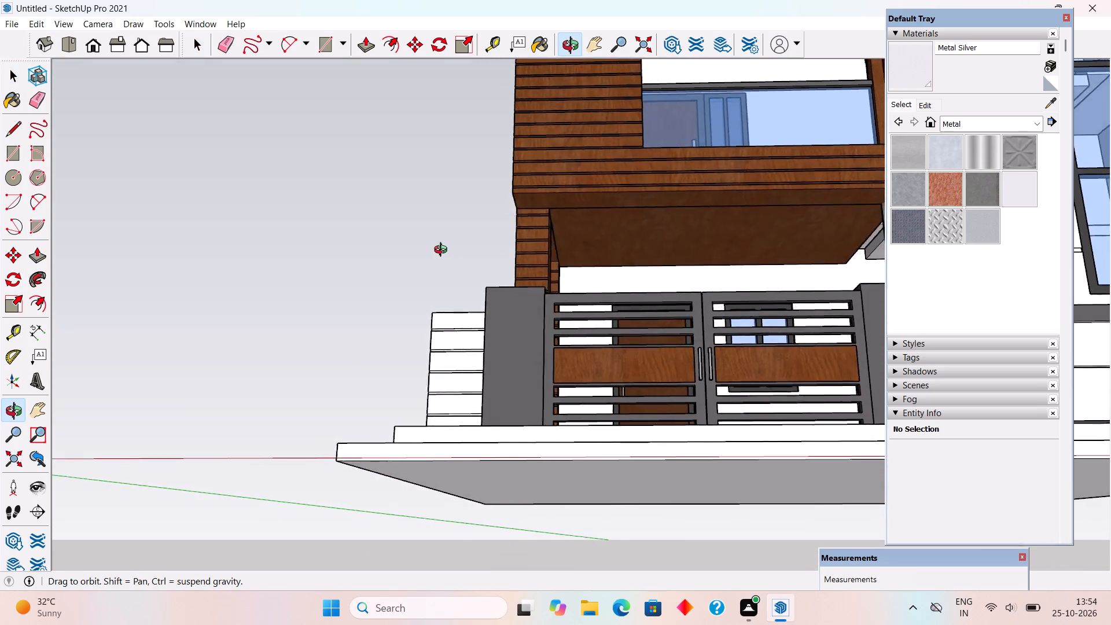
pyautogui.moveTo(443, 251); pyautogui.dragTo(577, 313, button='middle')
pyautogui.scroll(-7, 577, 313)
pyautogui.moveTo(406, 296); pyautogui.dragTo(363, 336, button='middle')
pyautogui.scroll(-2, 363, 336)
pyautogui.scroll(2, 680, 211)
pyautogui.moveTo(602, 226); pyautogui.dragTo(530, 244, button='middle')
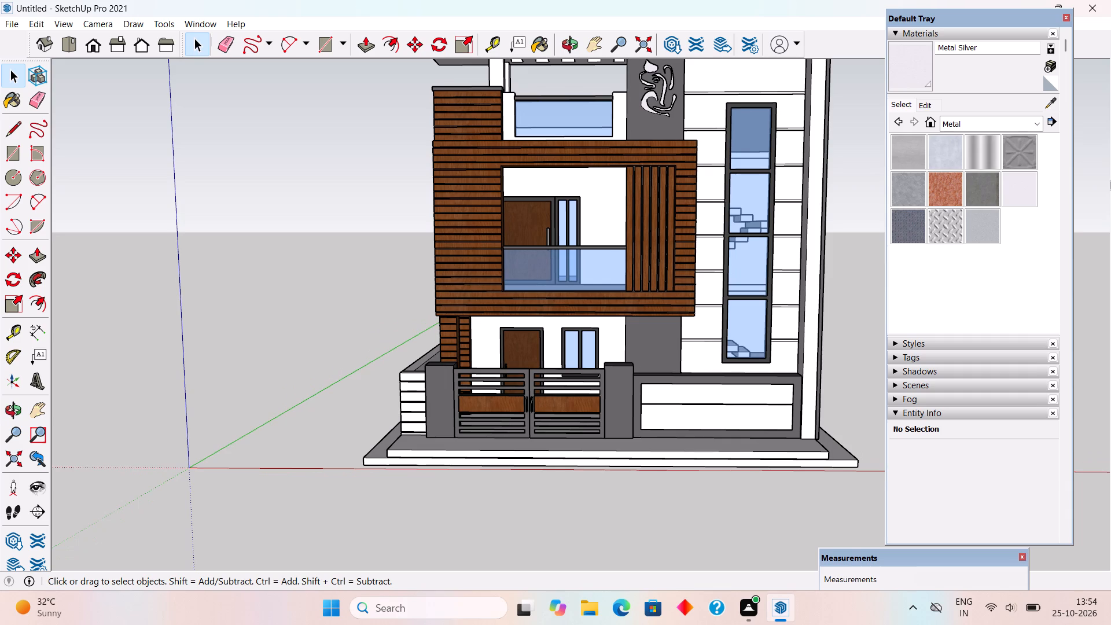
pyautogui.scroll(-2, 1110, 189)
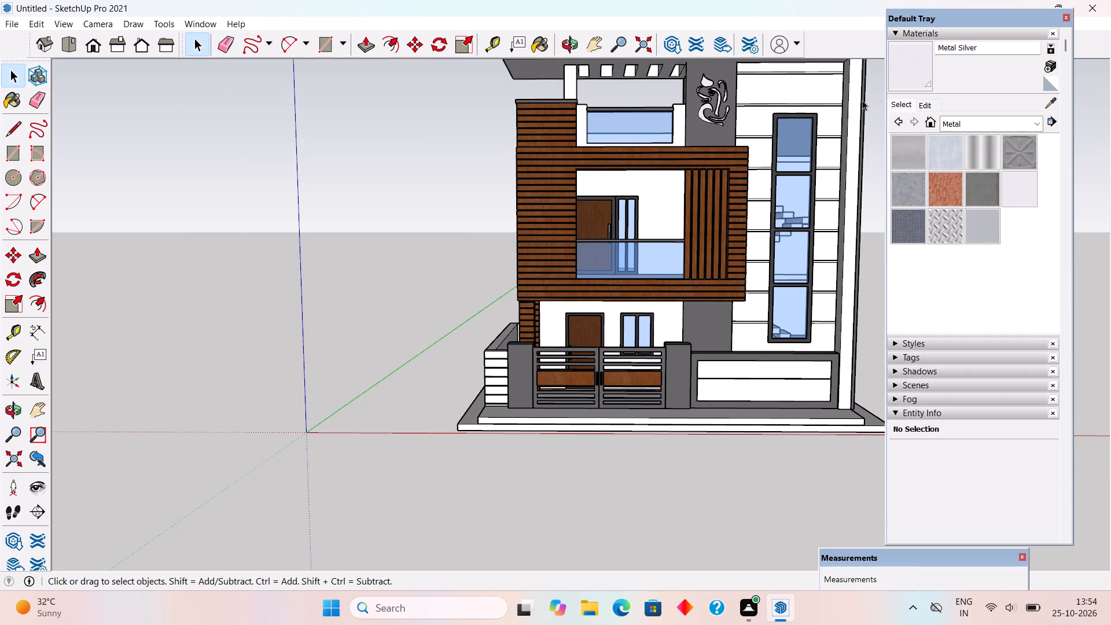
pyautogui.scroll(3, 665, 86)
pyautogui.moveTo(701, 220); pyautogui.dragTo(704, 208, button='middle')
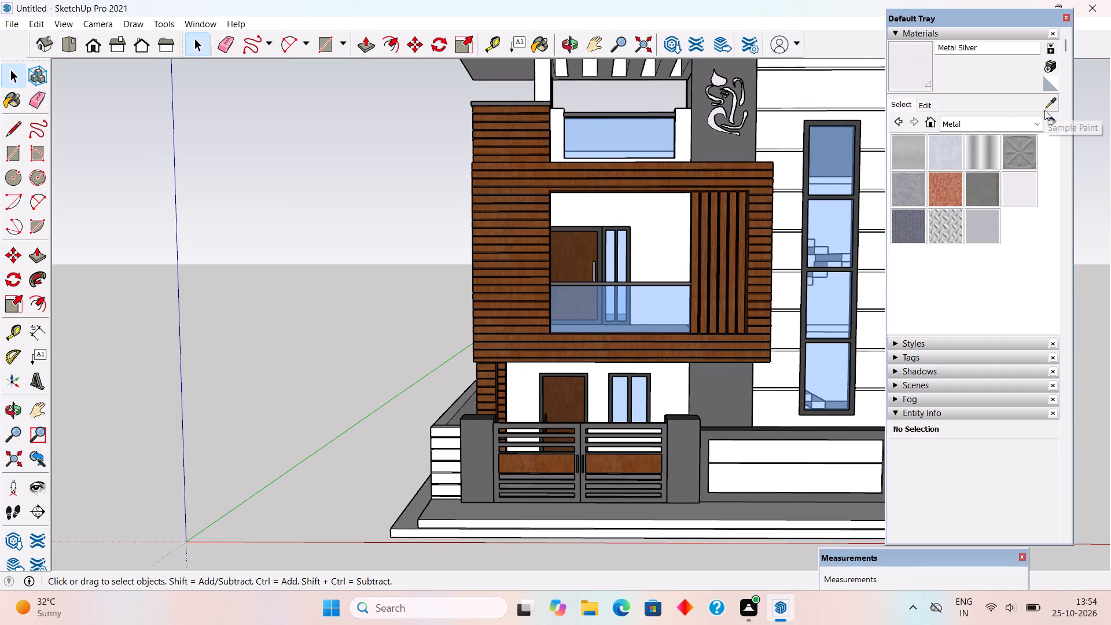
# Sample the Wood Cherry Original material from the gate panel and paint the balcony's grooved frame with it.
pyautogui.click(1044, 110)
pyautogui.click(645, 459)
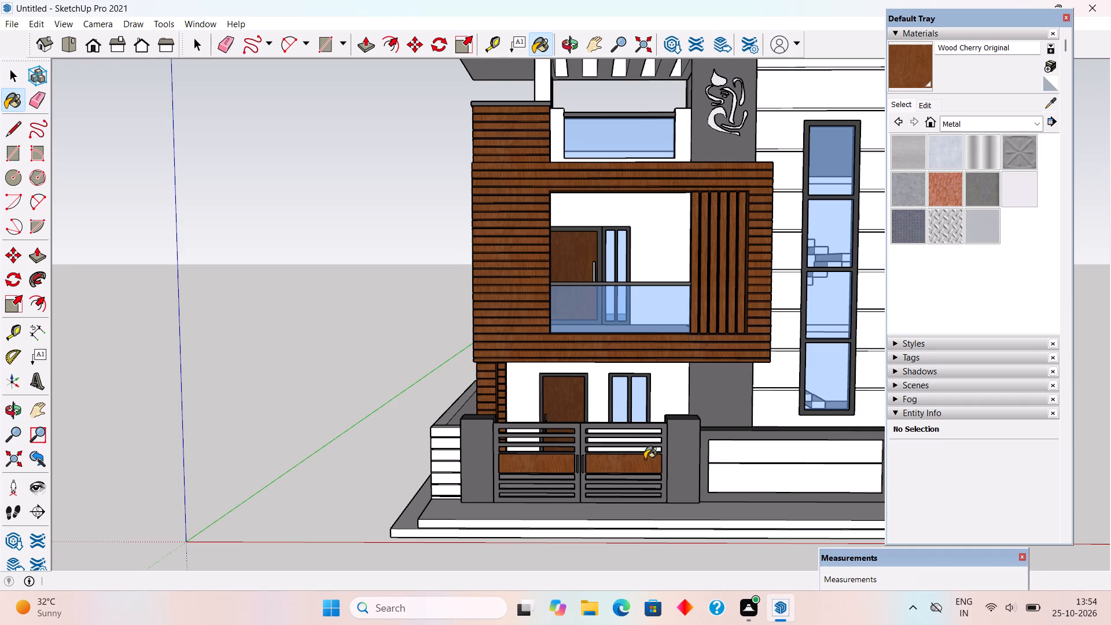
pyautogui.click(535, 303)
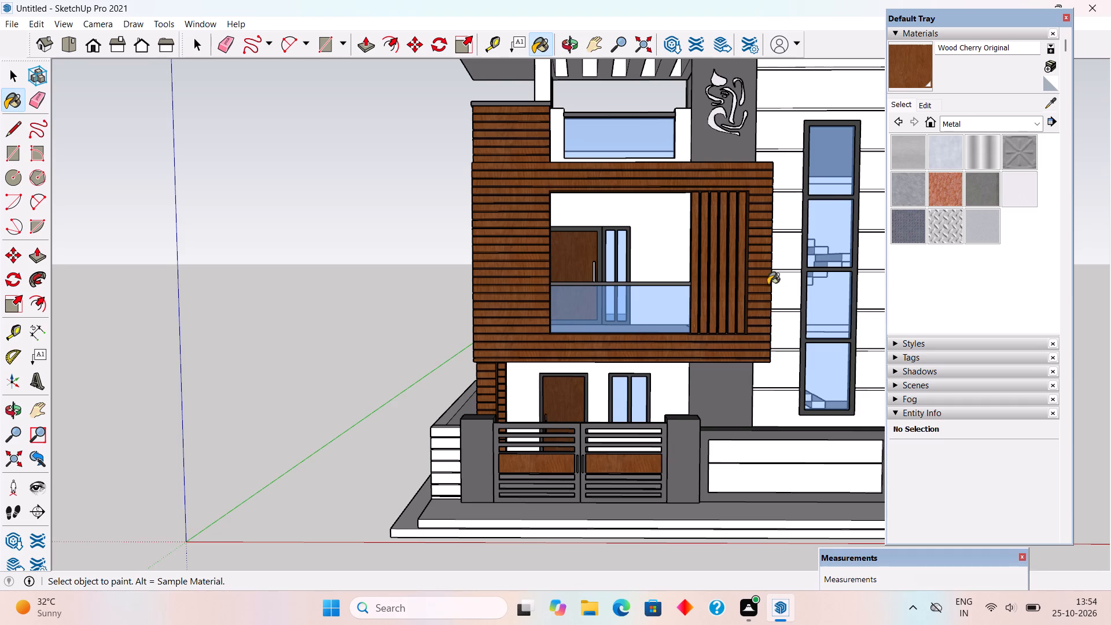
# Paint the grooved frame around the first-floor balcony with Wood Bamboo from the Wood materials.
pyautogui.click(905, 102)
pyautogui.click(954, 124)
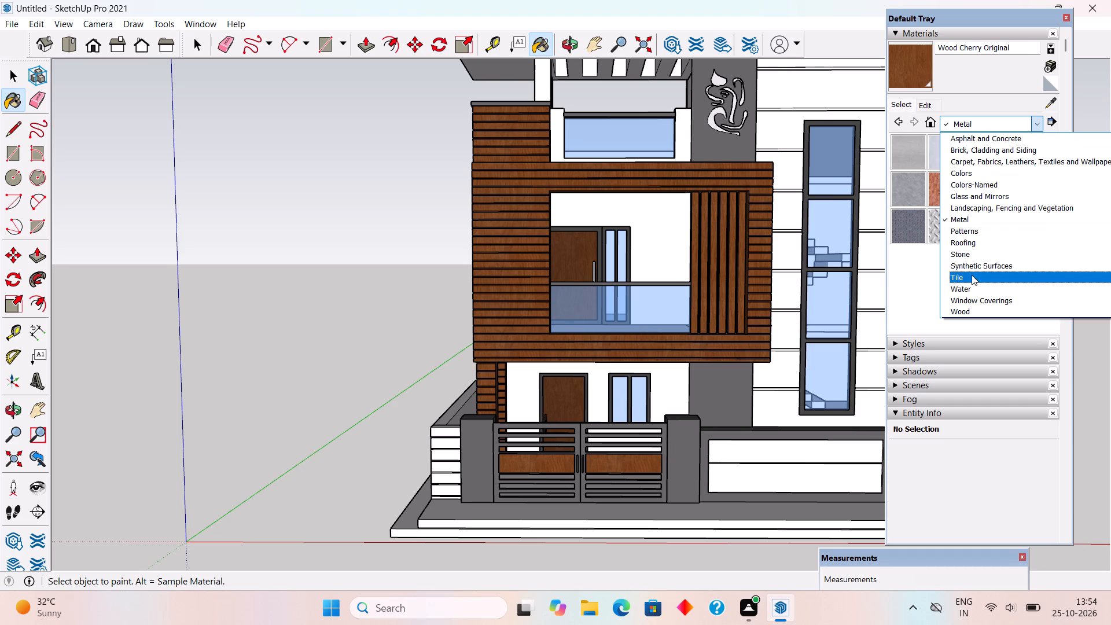
pyautogui.click(973, 316)
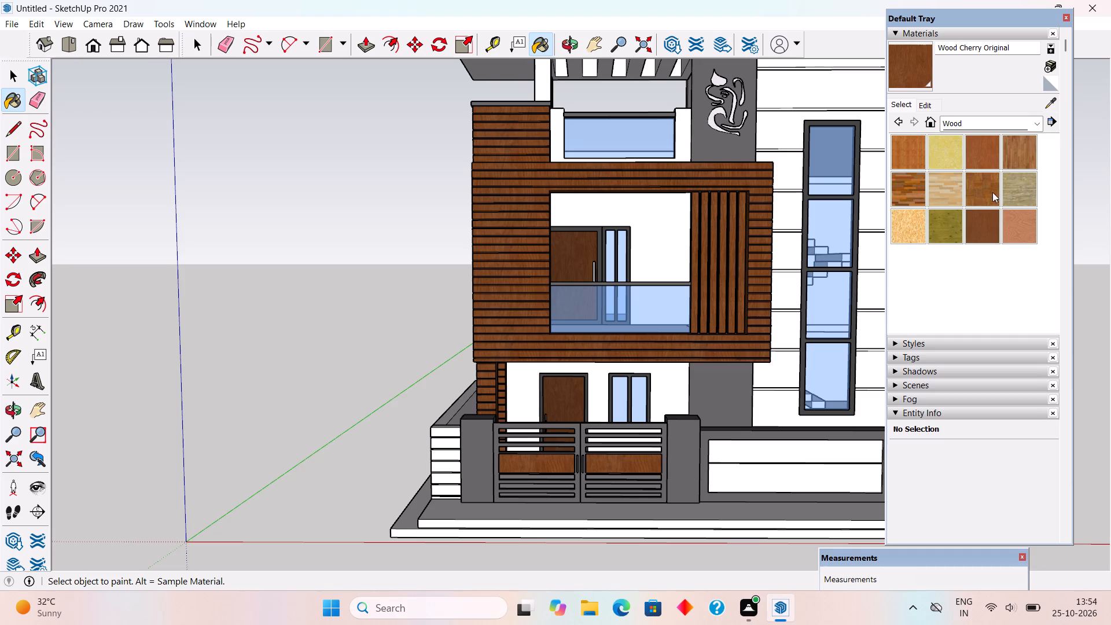
pyautogui.click(900, 160)
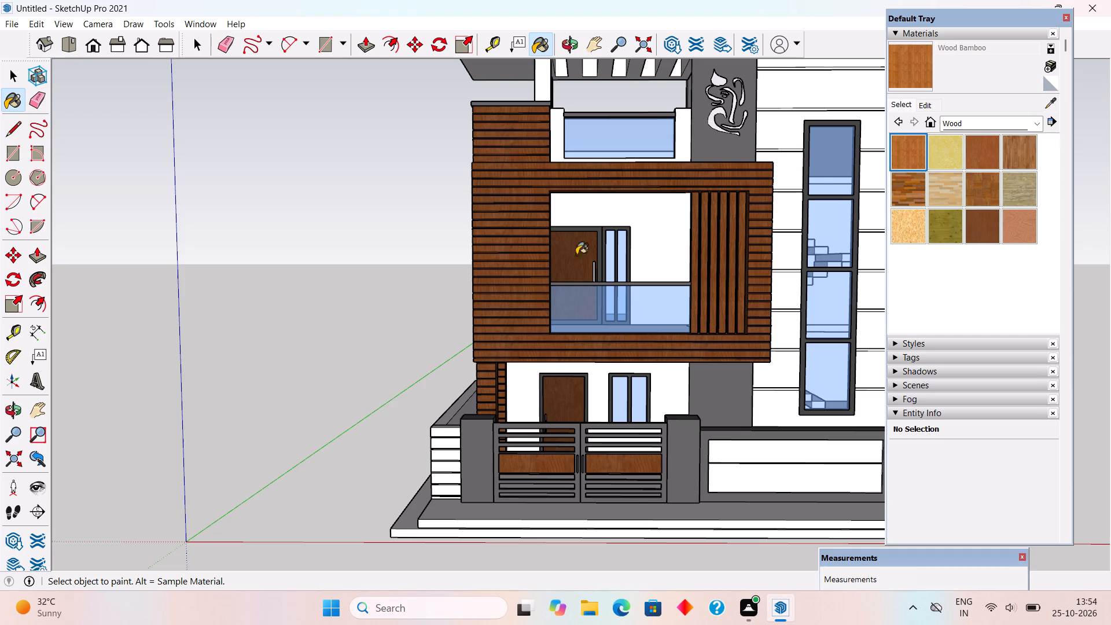
pyautogui.click(550, 266)
pyautogui.scroll(2, 616, 350)
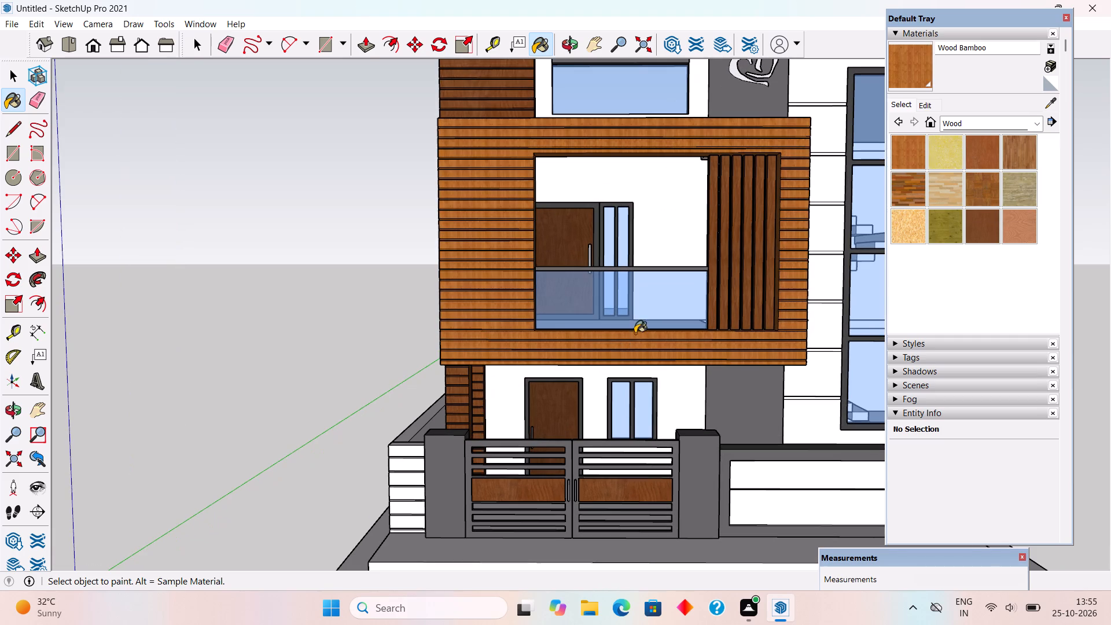
# Paint the grooved porch post, the upper-floor grooved cladding and both entrance gate panels with Wood Bamboo.
pyautogui.click(480, 398)
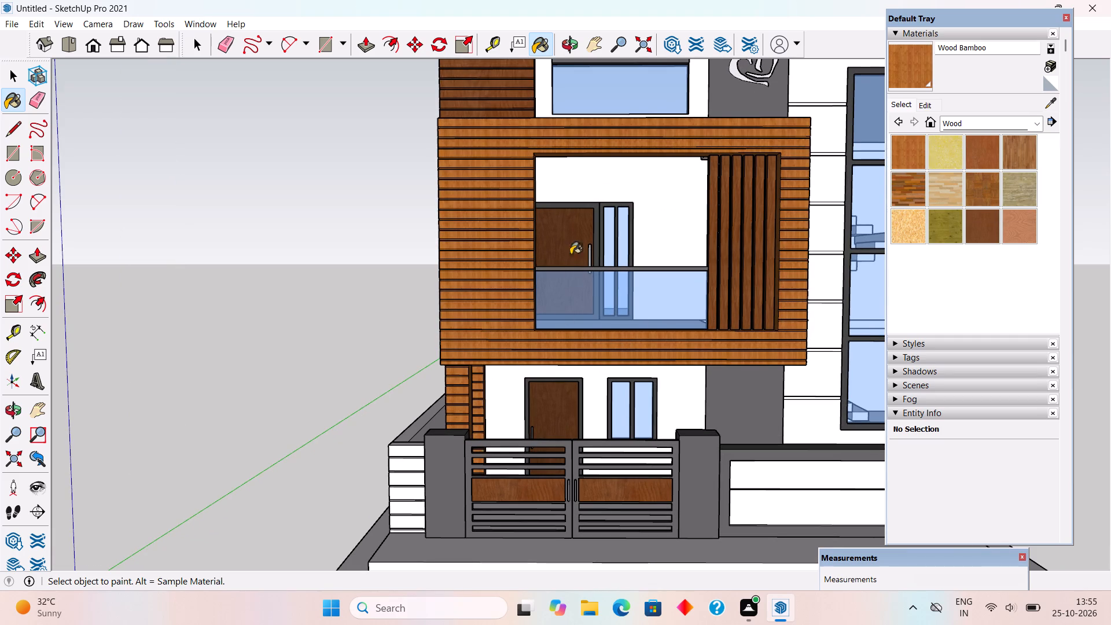
pyautogui.click(502, 110)
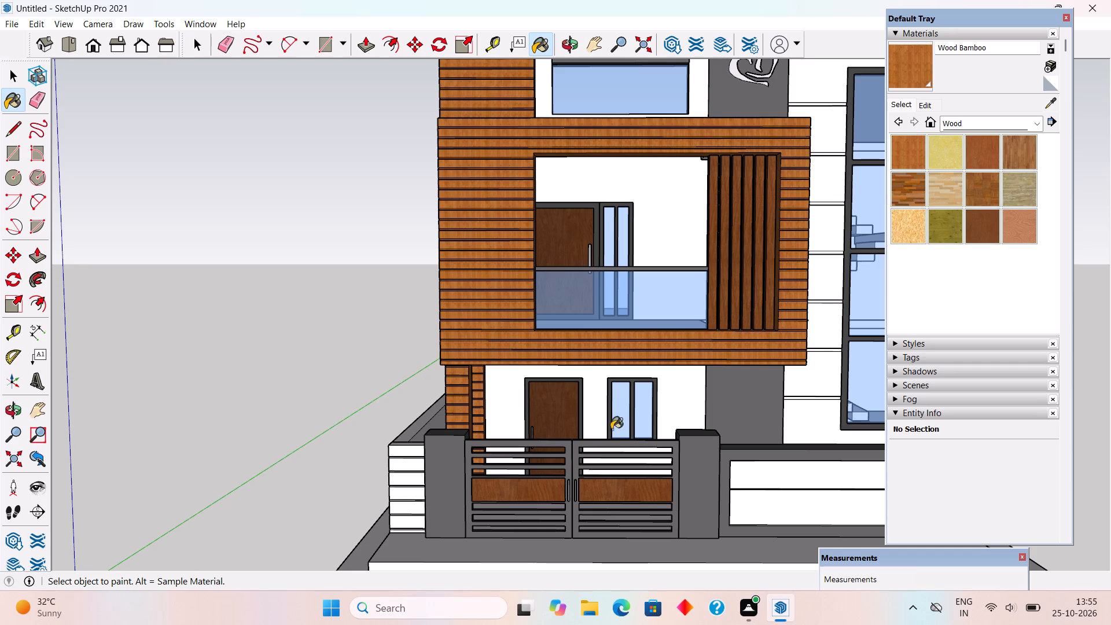
pyautogui.click(554, 494)
pyautogui.click(601, 492)
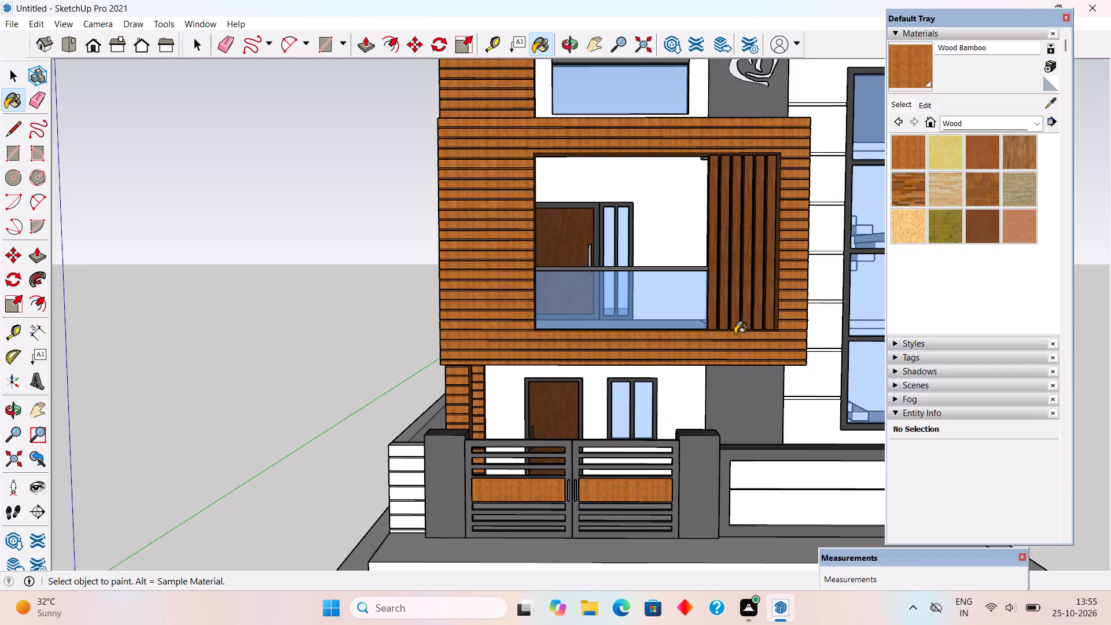
# Paint all the vertical slats beside the first-floor balcony opening with Wood Bamboo.
pyautogui.scroll(5, 743, 324)
pyautogui.click(749, 318)
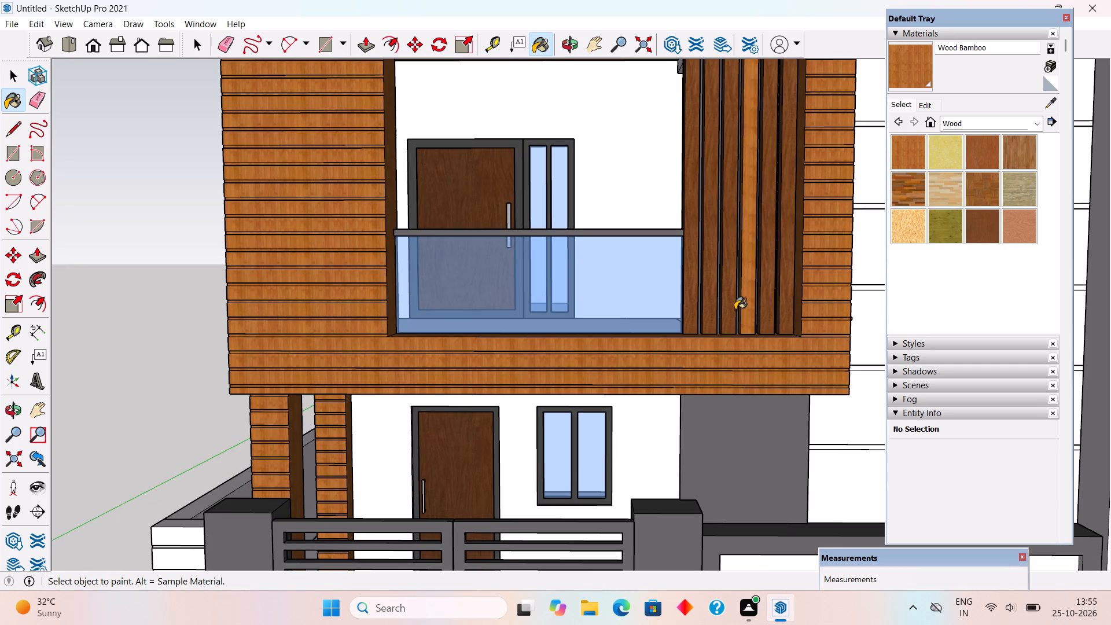
pyautogui.click(735, 310)
pyautogui.click(714, 298)
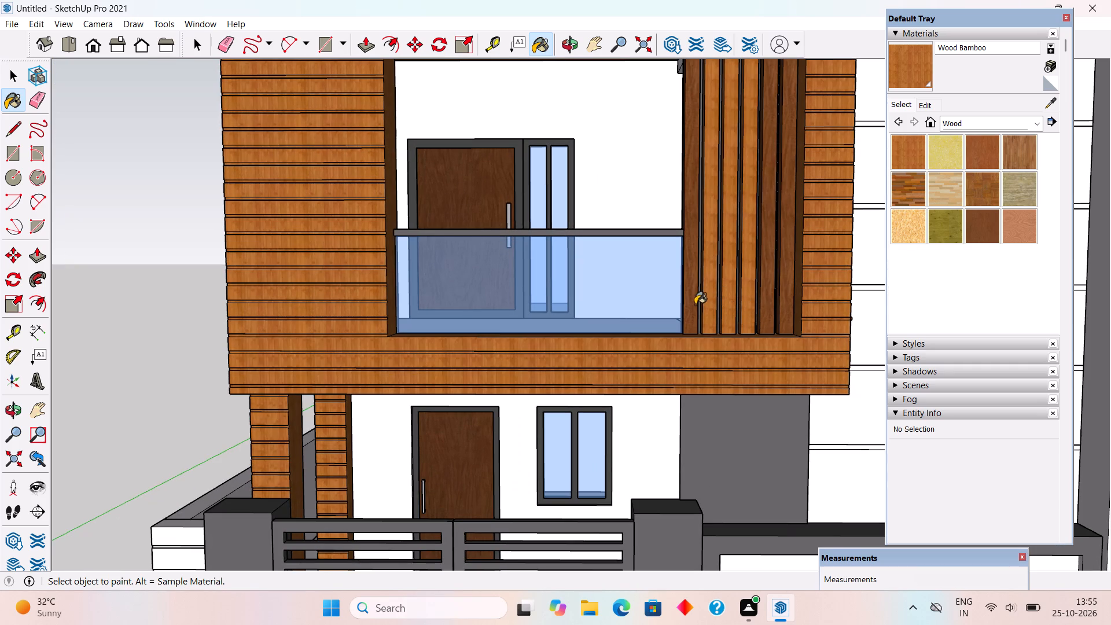
pyautogui.click(695, 304)
pyautogui.click(772, 318)
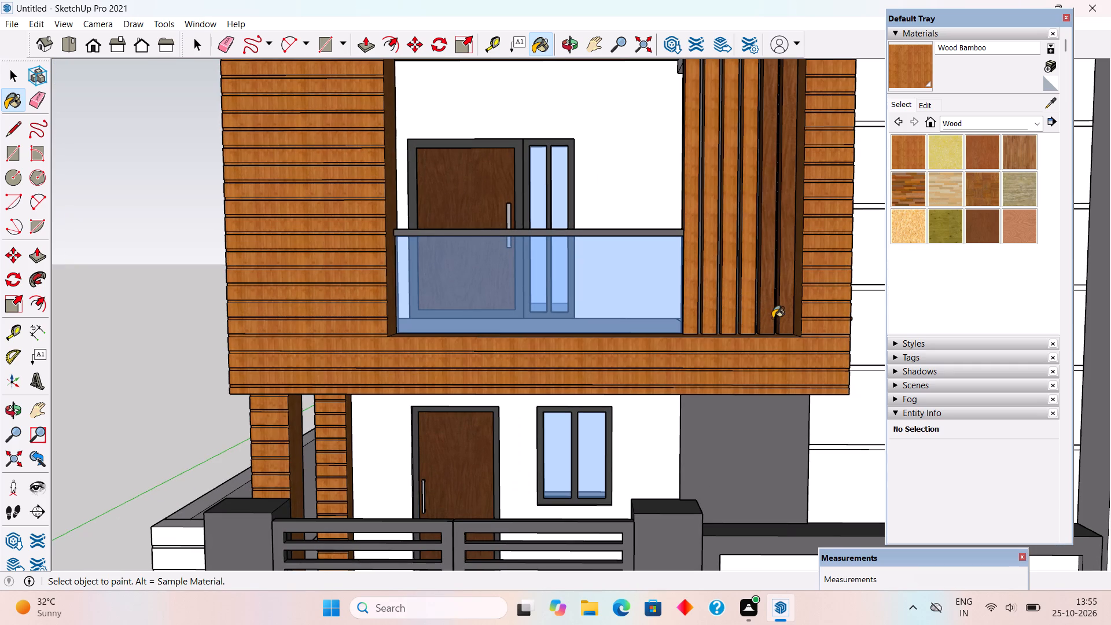
pyautogui.click(786, 317)
pyautogui.scroll(-8, 711, 414)
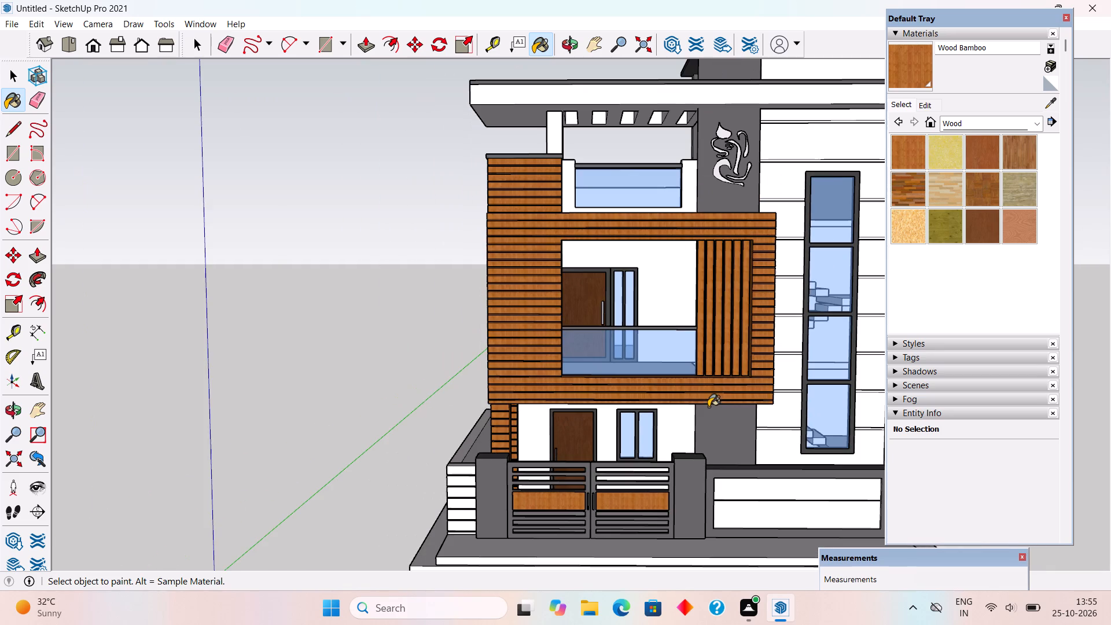
pyautogui.press('space')
# Darken the Wood Bamboo material slightly by lowering its colour brightness.
pyautogui.moveTo(742, 299); pyautogui.dragTo(748, 289, button='middle')
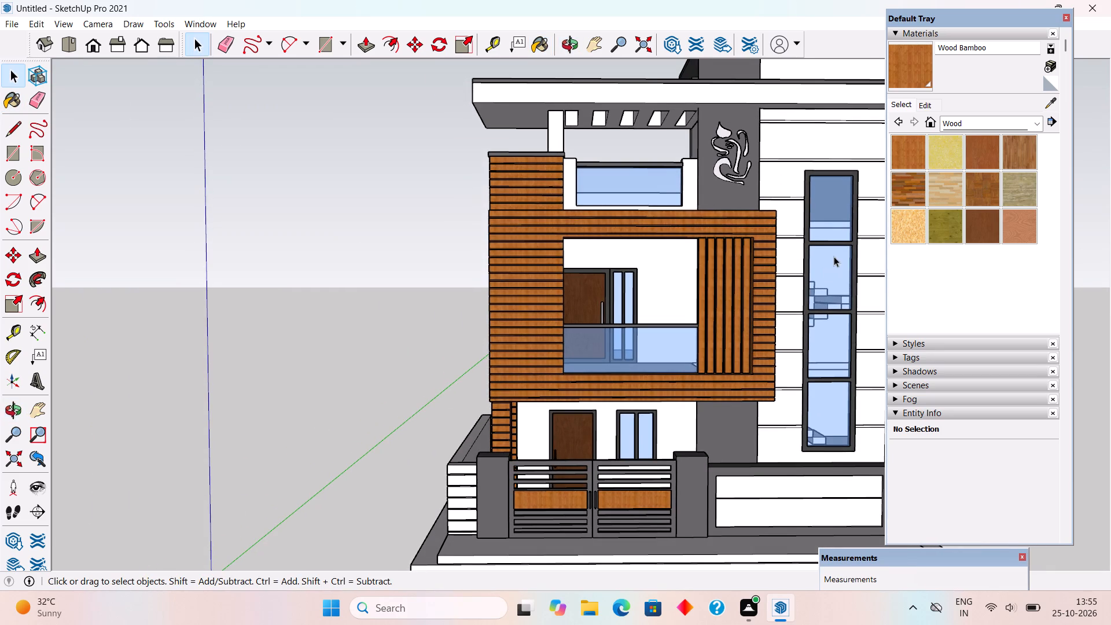
pyautogui.scroll(1, 834, 256)
pyautogui.scroll(1, 745, 229)
pyautogui.moveTo(689, 225); pyautogui.dragTo(720, 234, button='middle')
pyautogui.moveTo(707, 208); pyautogui.dragTo(672, 309, button='middle')
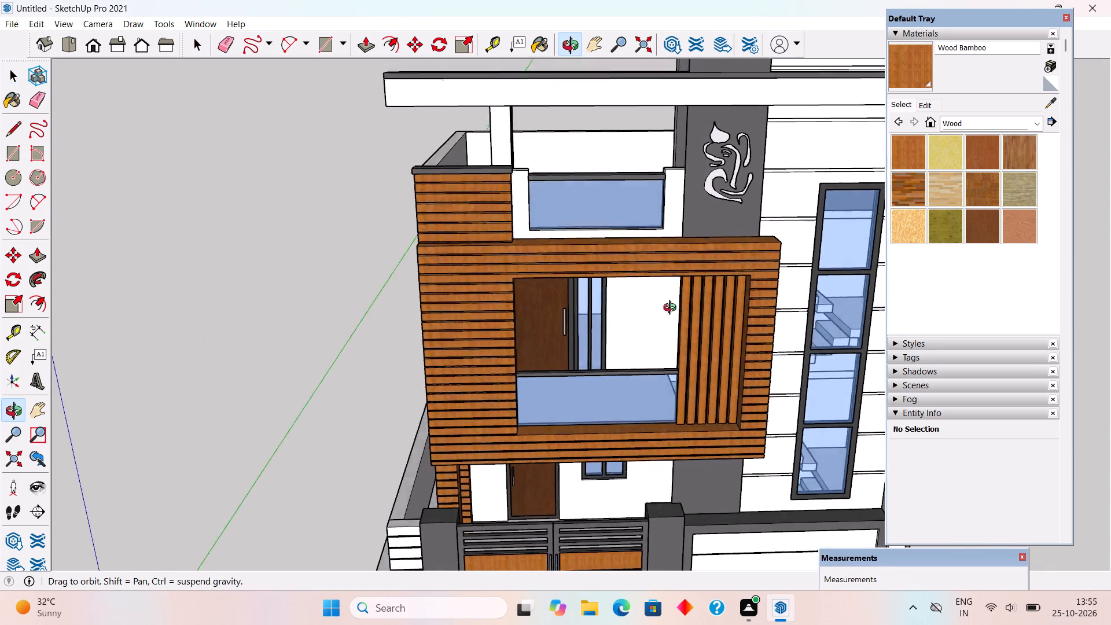
pyautogui.moveTo(672, 309); pyautogui.dragTo(731, 289, button='middle')
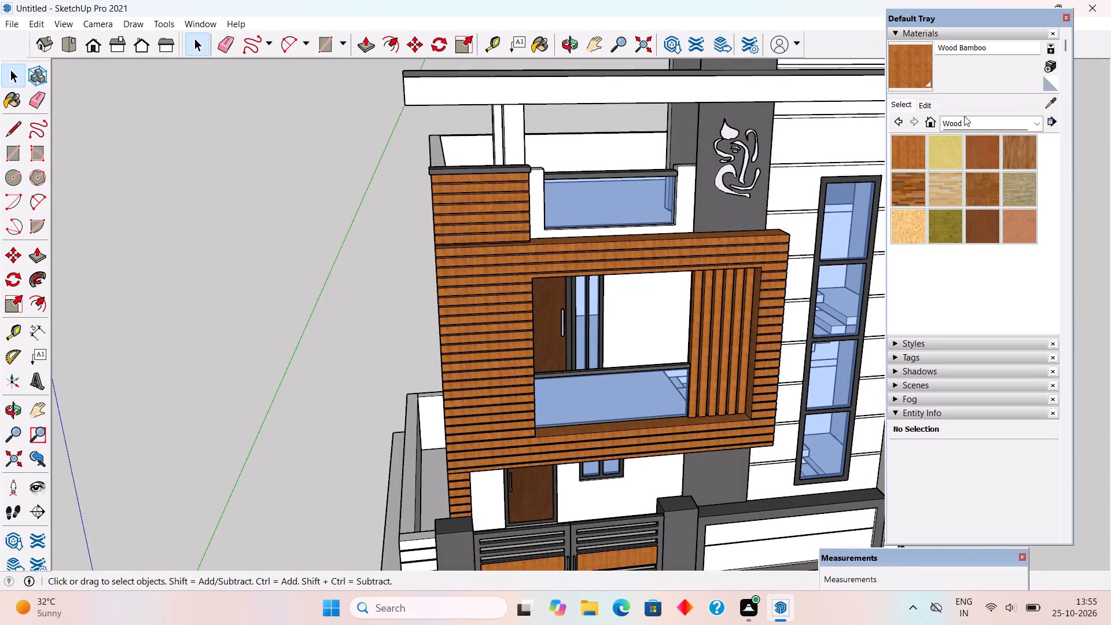
pyautogui.click(922, 104)
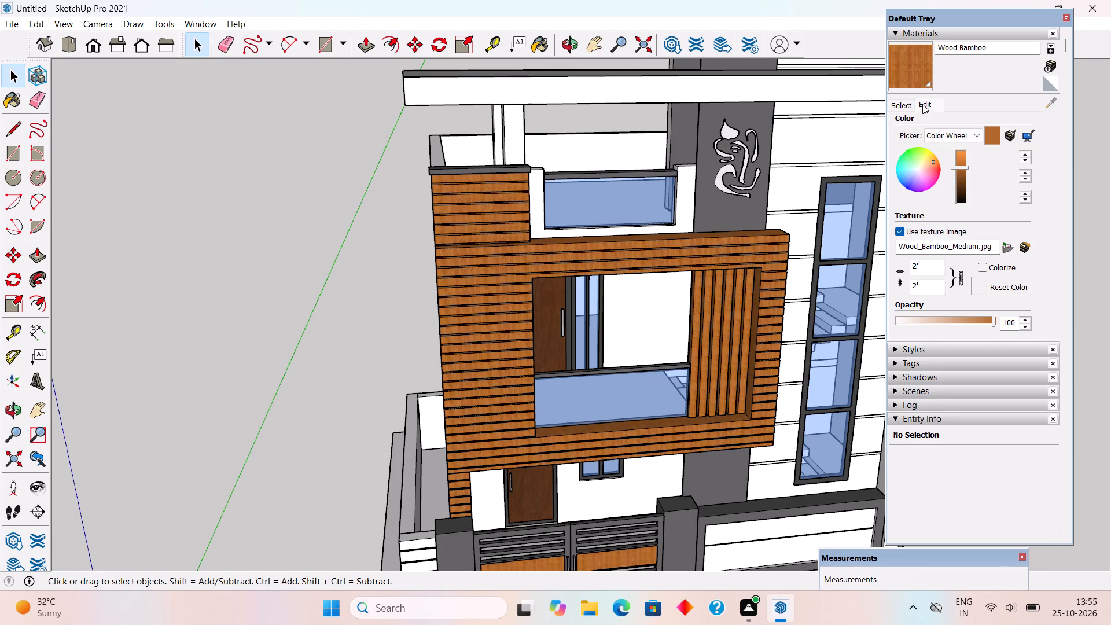
pyautogui.moveTo(964, 165); pyautogui.dragTo(964, 171)
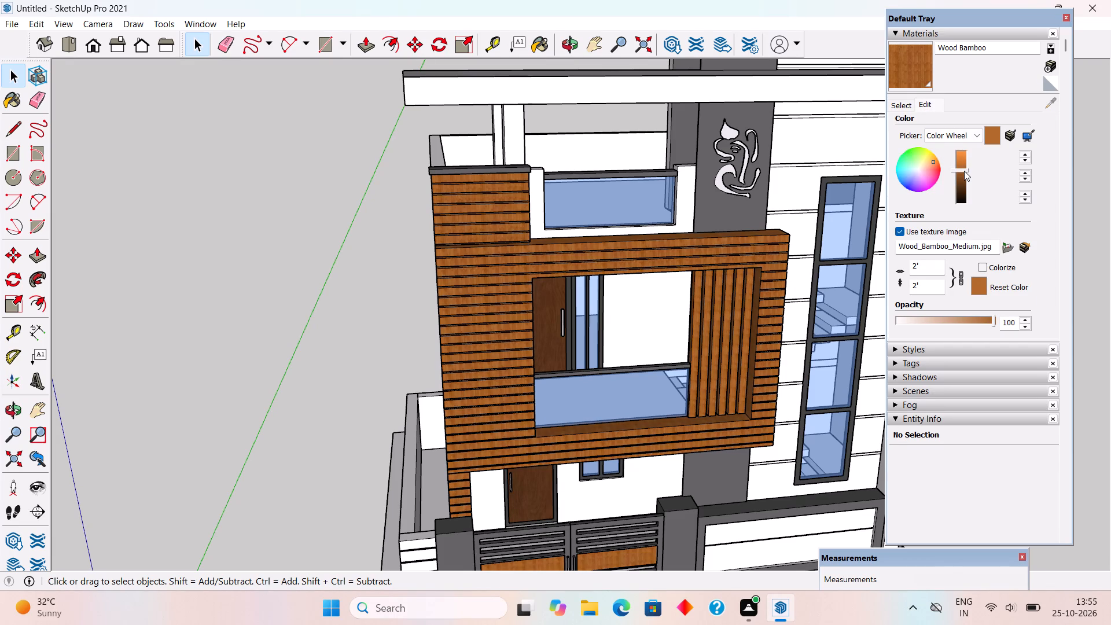
pyautogui.moveTo(964, 171); pyautogui.dragTo(963, 172)
pyautogui.press('space')
# Examine the recoloured facade and the whole house from the front, sides, back and above.
pyautogui.scroll(-5, 705, 284)
pyautogui.moveTo(672, 282); pyautogui.dragTo(601, 190, button='middle')
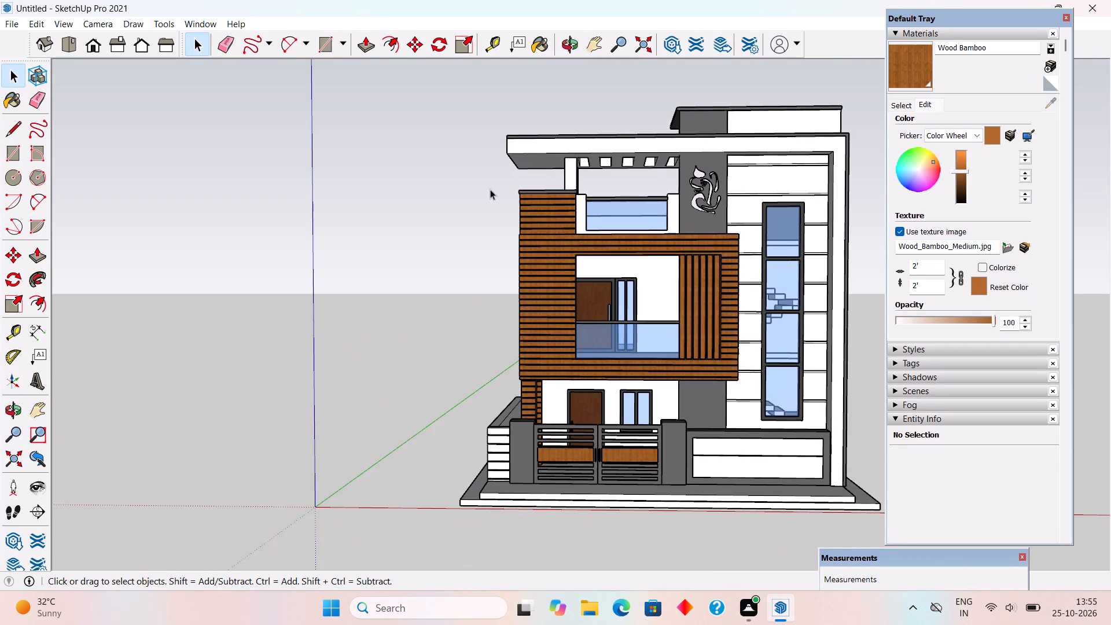
pyautogui.scroll(-4, 549, 222)
pyautogui.scroll(4, 725, 197)
pyautogui.scroll(4, 767, 222)
pyautogui.scroll(-2, 761, 227)
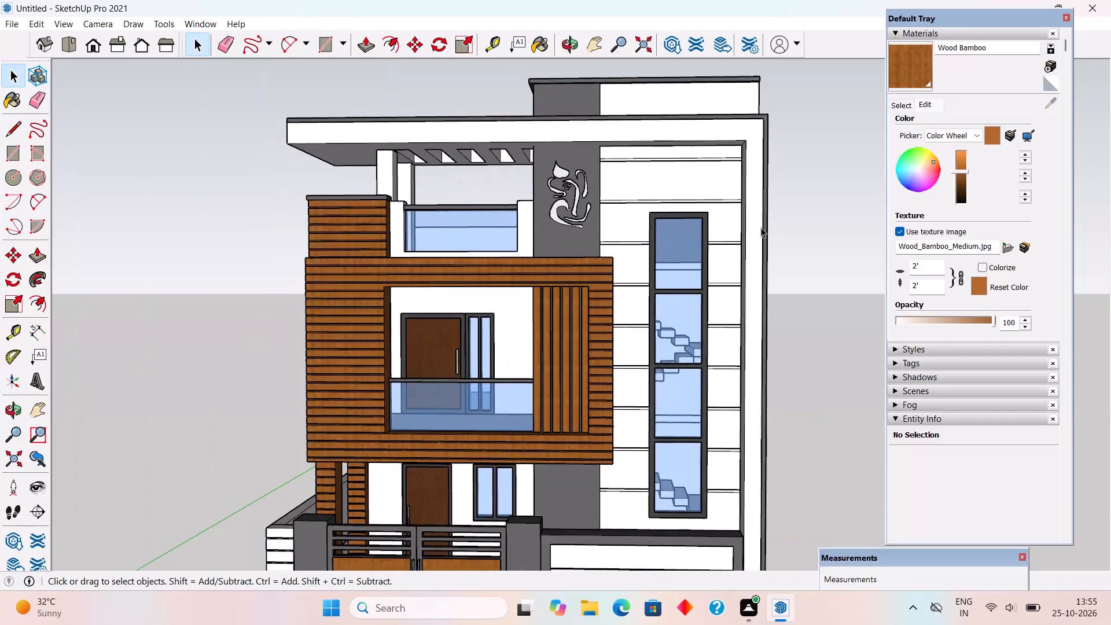
pyautogui.scroll(-1, 761, 227)
pyautogui.moveTo(756, 242); pyautogui.dragTo(797, 233, button='middle')
pyautogui.scroll(1, 797, 233)
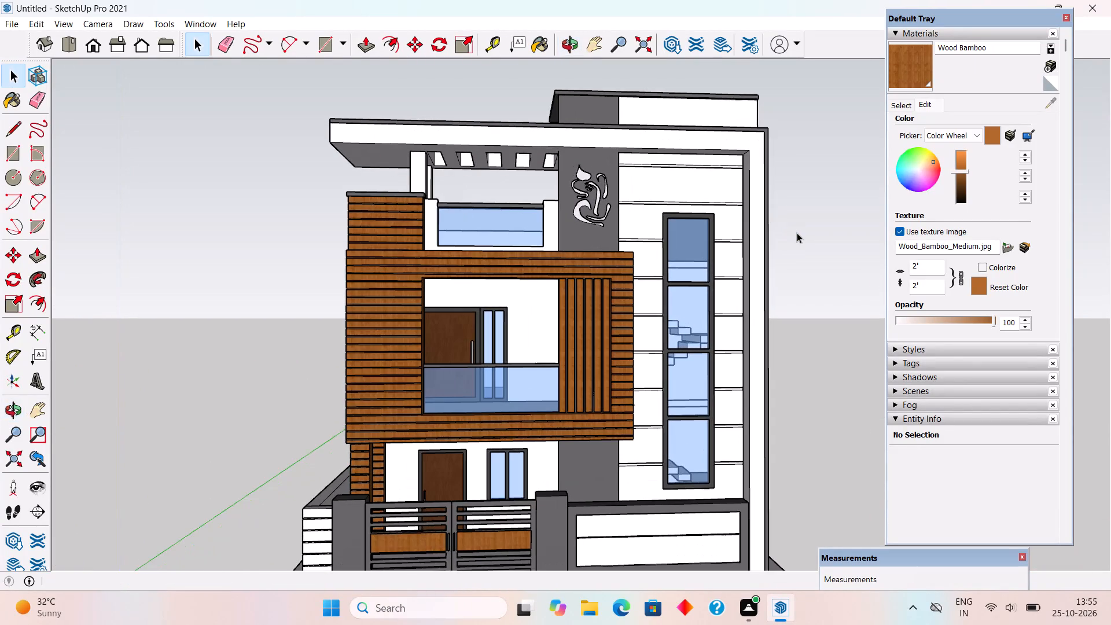
pyautogui.moveTo(802, 227); pyautogui.dragTo(803, 233, button='middle')
pyautogui.scroll(1, 803, 233)
pyautogui.moveTo(764, 236); pyautogui.dragTo(664, 202, button='middle')
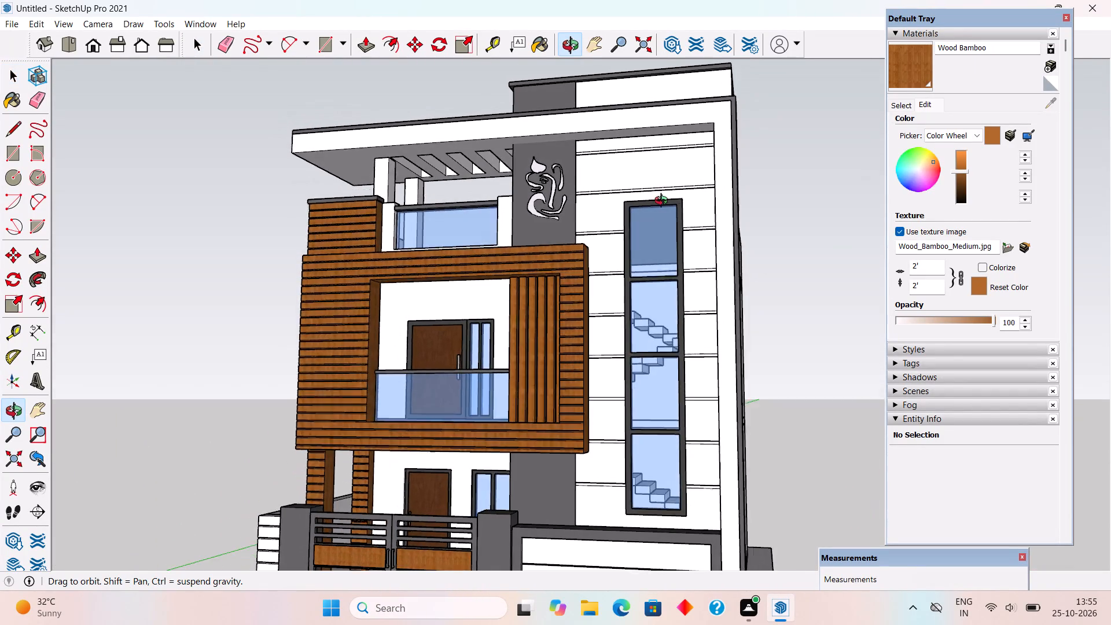
pyautogui.moveTo(664, 202); pyautogui.dragTo(904, 256, button='middle')
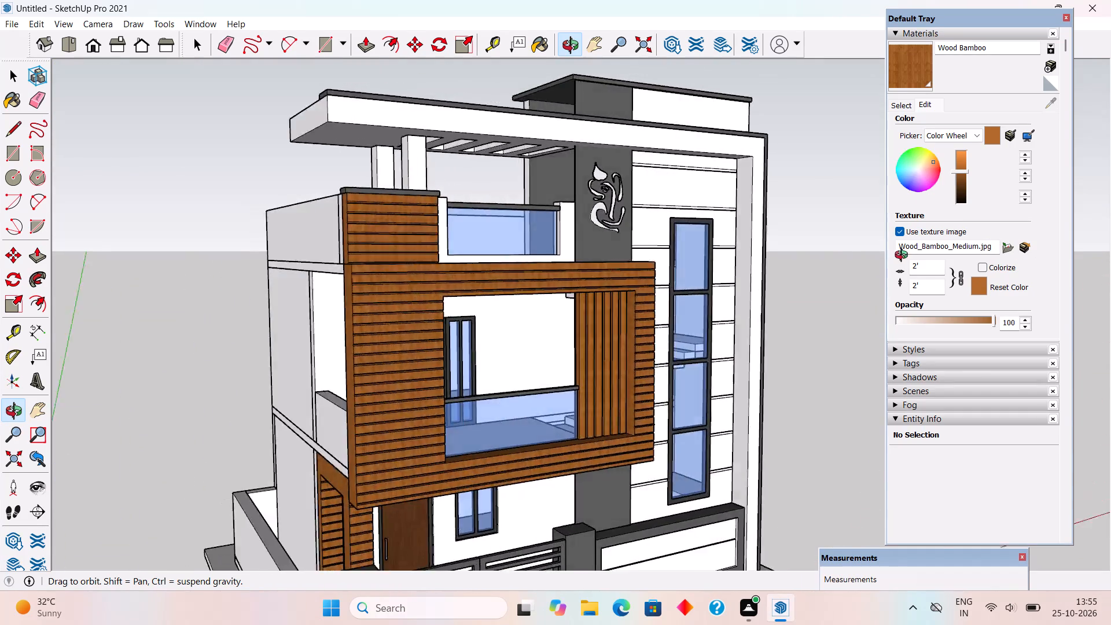
pyautogui.moveTo(904, 256); pyautogui.dragTo(649, 270, button='middle')
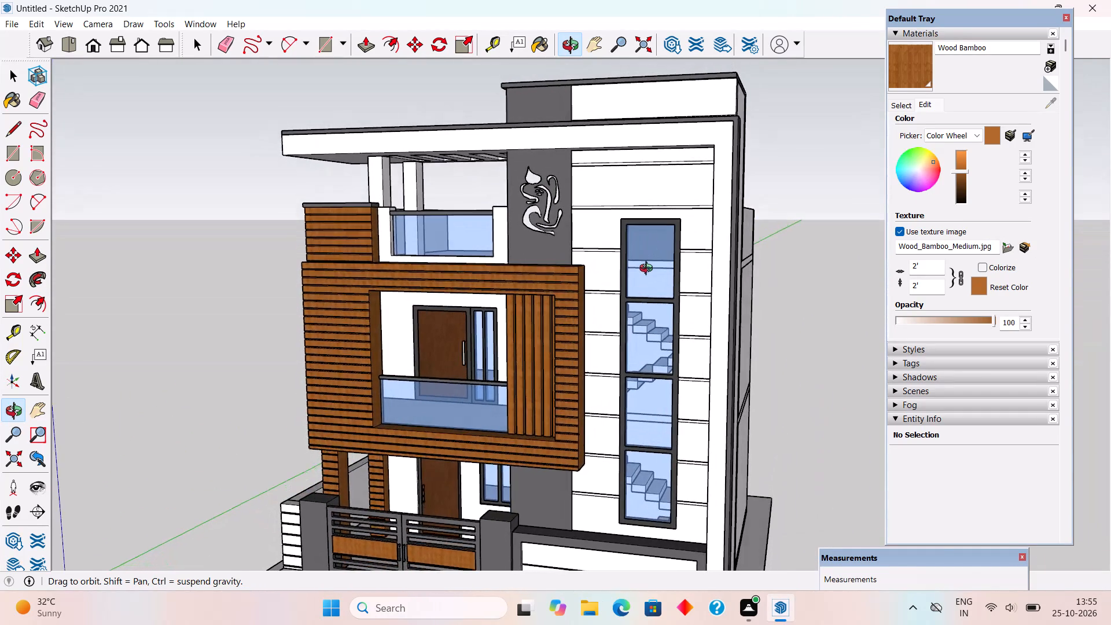
pyautogui.moveTo(649, 270); pyautogui.dragTo(652, 268, button='middle')
pyautogui.scroll(-2, 649, 269)
pyautogui.moveTo(672, 256); pyautogui.dragTo(746, 224, button='middle')
pyautogui.scroll(1, 746, 224)
pyautogui.scroll(-3, 746, 224)
pyautogui.moveTo(741, 230); pyautogui.dragTo(758, 269, button='middle')
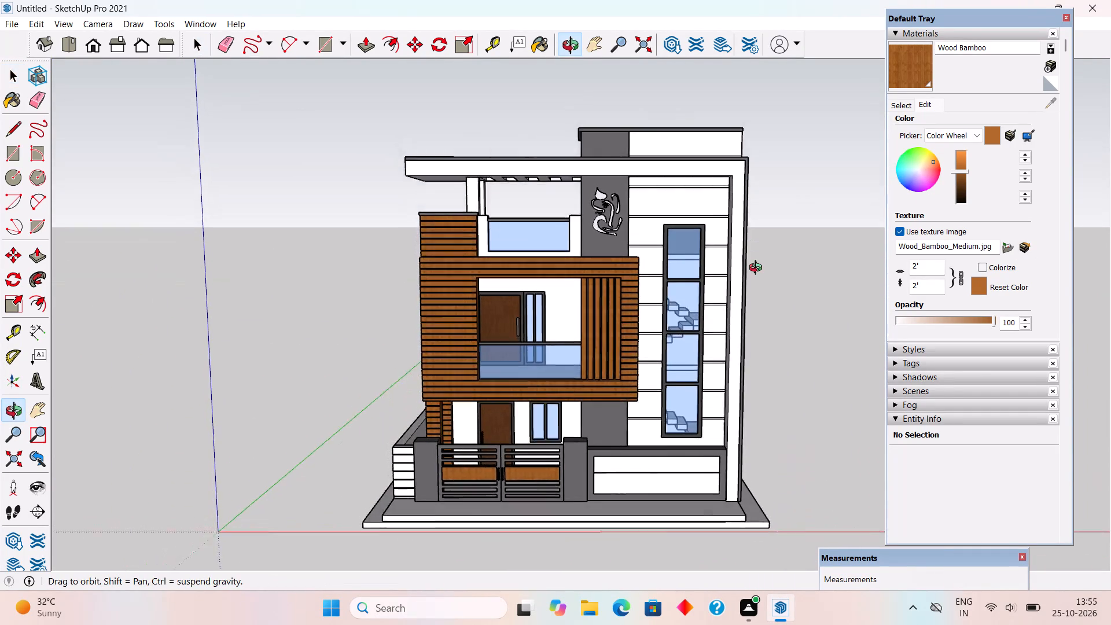
pyautogui.moveTo(758, 269); pyautogui.dragTo(759, 277, button='middle')
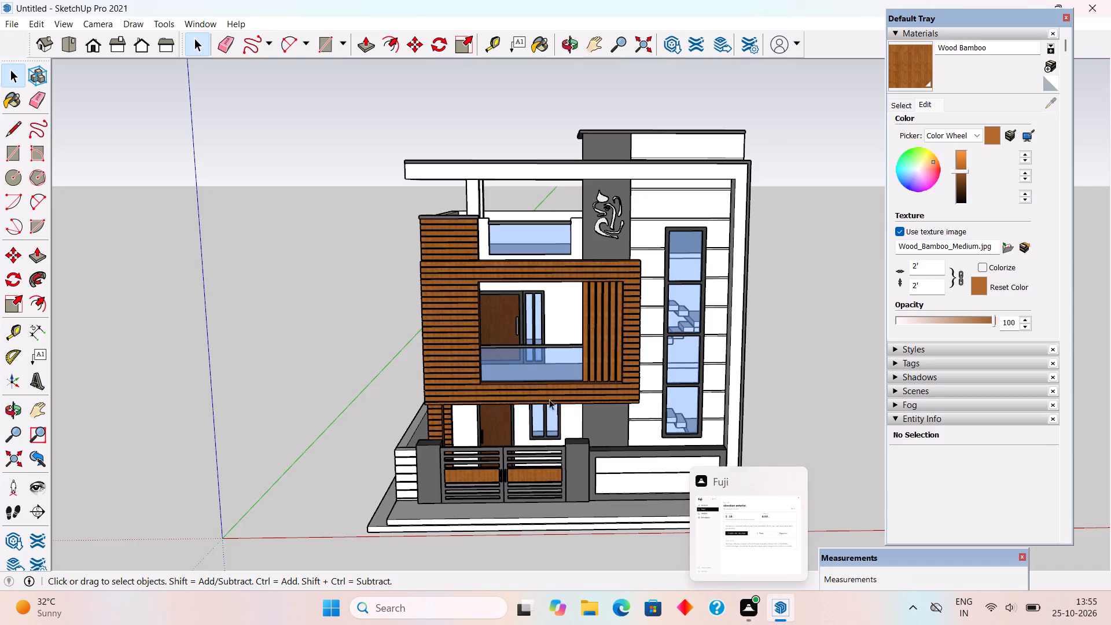
pyautogui.scroll(3, 539, 380)
pyautogui.moveTo(540, 369); pyautogui.dragTo(795, 411, button='middle')
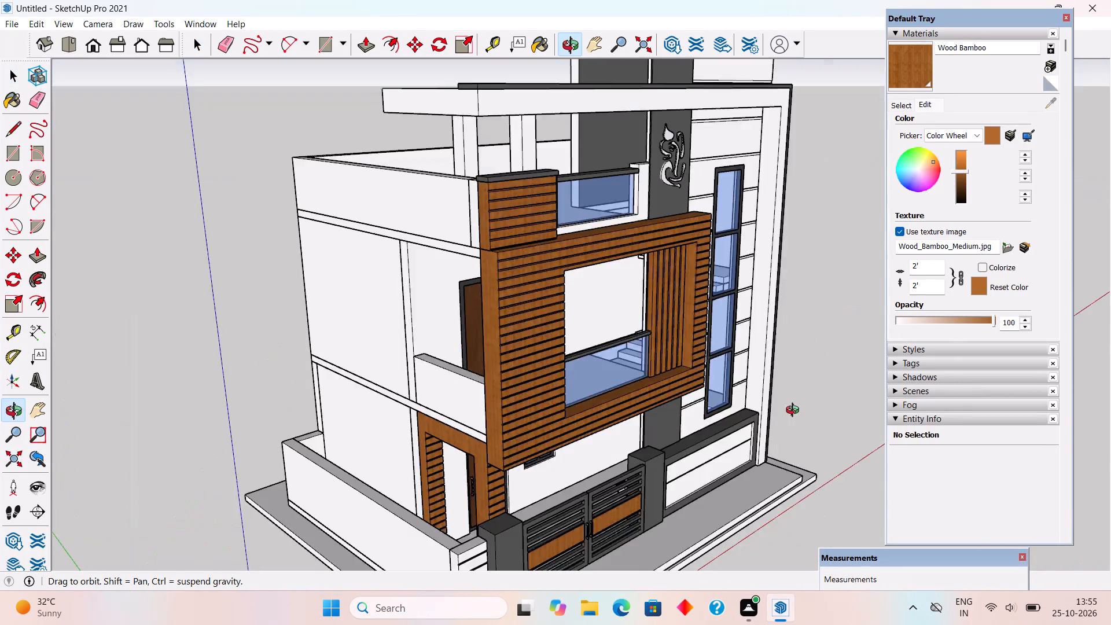
pyautogui.moveTo(795, 411); pyautogui.dragTo(545, 396, button='middle')
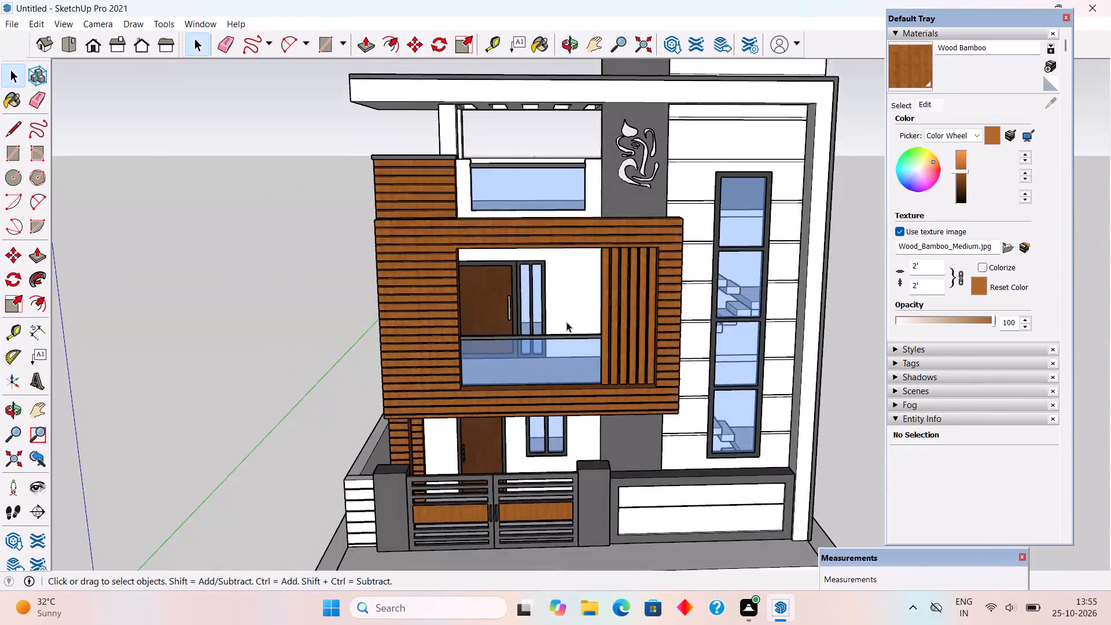
pyautogui.scroll(-7, 566, 323)
pyautogui.moveTo(739, 345); pyautogui.dragTo(351, 411, button='middle')
pyautogui.moveTo(713, 345); pyautogui.dragTo(444, 149, button='middle')
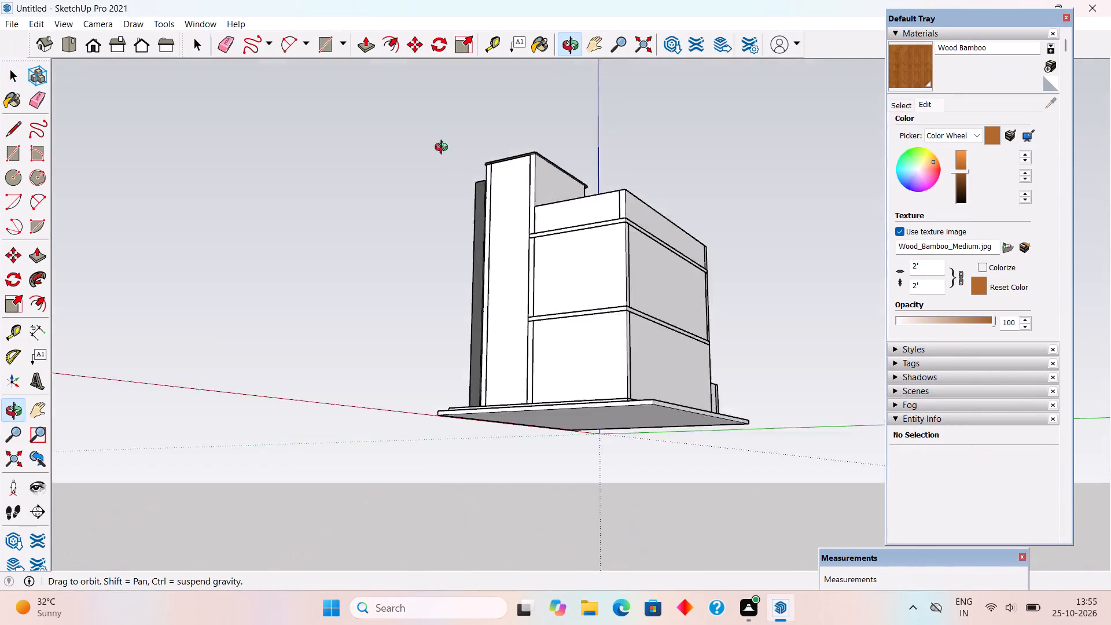
pyautogui.moveTo(444, 149); pyautogui.dragTo(549, 396, button='middle')
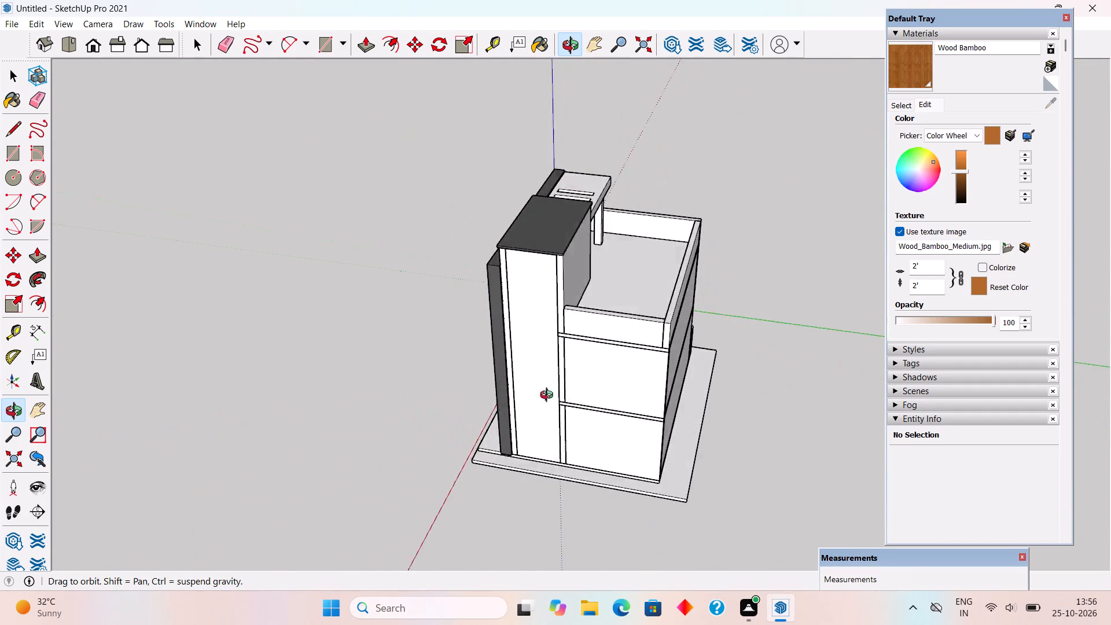
pyautogui.moveTo(549, 396); pyautogui.dragTo(650, 377, button='middle')
pyautogui.moveTo(573, 389); pyautogui.dragTo(635, 378, button='middle')
pyautogui.moveTo(579, 366); pyautogui.dragTo(685, 344, button='middle')
pyautogui.moveTo(621, 337); pyautogui.dragTo(718, 315, button='middle')
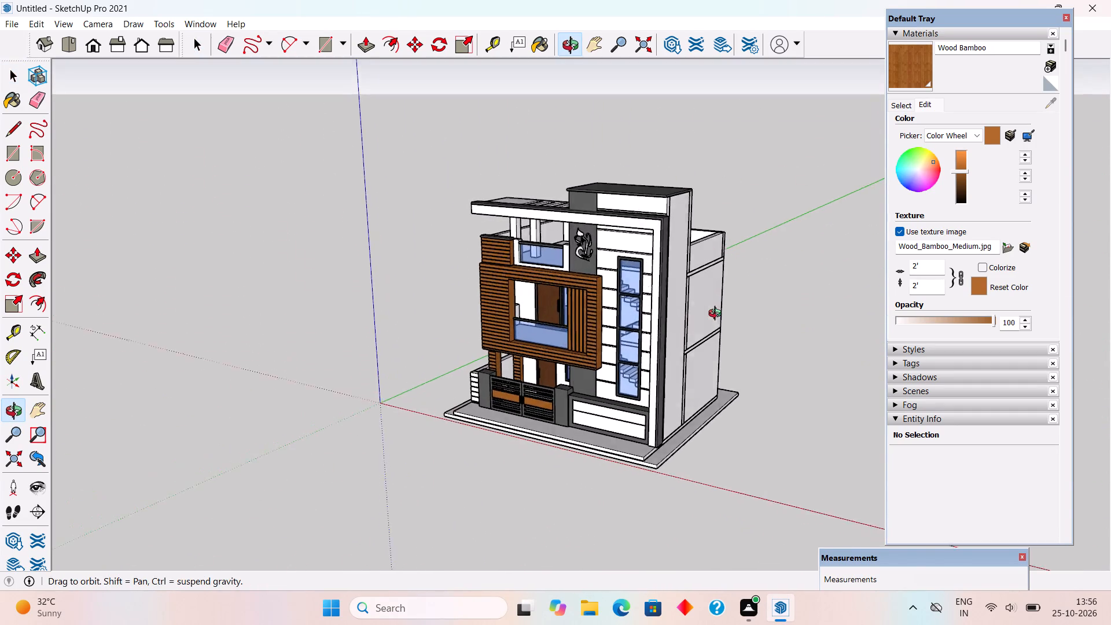
pyautogui.moveTo(718, 315); pyautogui.dragTo(731, 307, button='middle')
# Inside the white grooved stairwell wall's group, draw a full-width strip rectangle about 9' 6" by 1 7/16" across the topmost panel.
pyautogui.scroll(10, 672, 221)
pyautogui.scroll(1, 626, 182)
pyautogui.tripleClick(626, 182)
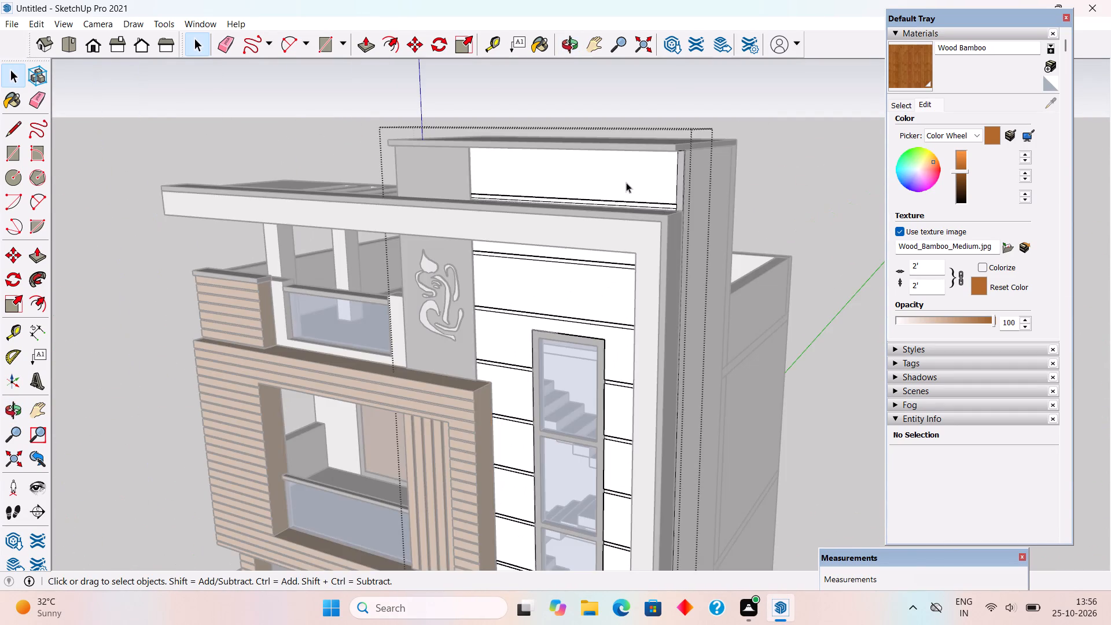
pyautogui.scroll(5, 626, 182)
pyautogui.middleClick(626, 183)
pyautogui.moveTo(617, 181); pyautogui.dragTo(721, 181, button='middle')
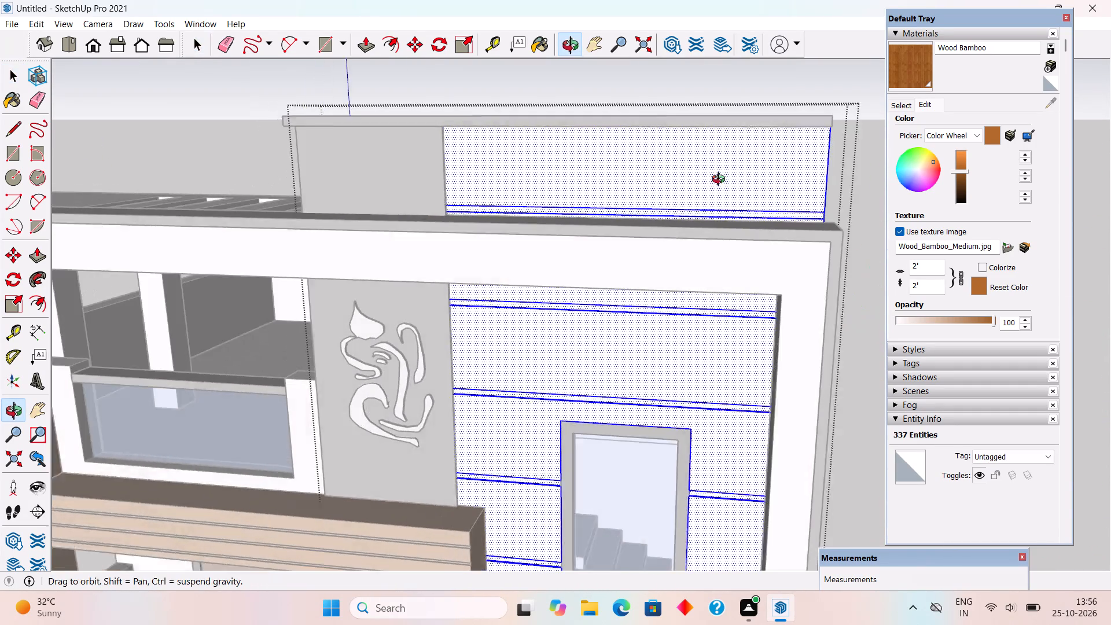
pyautogui.moveTo(721, 181); pyautogui.dragTo(729, 179, button='middle')
pyautogui.scroll(-4, 208, 172)
pyautogui.moveTo(195, 196); pyautogui.dragTo(226, 225, button='middle')
pyautogui.scroll(-1, 195, 197)
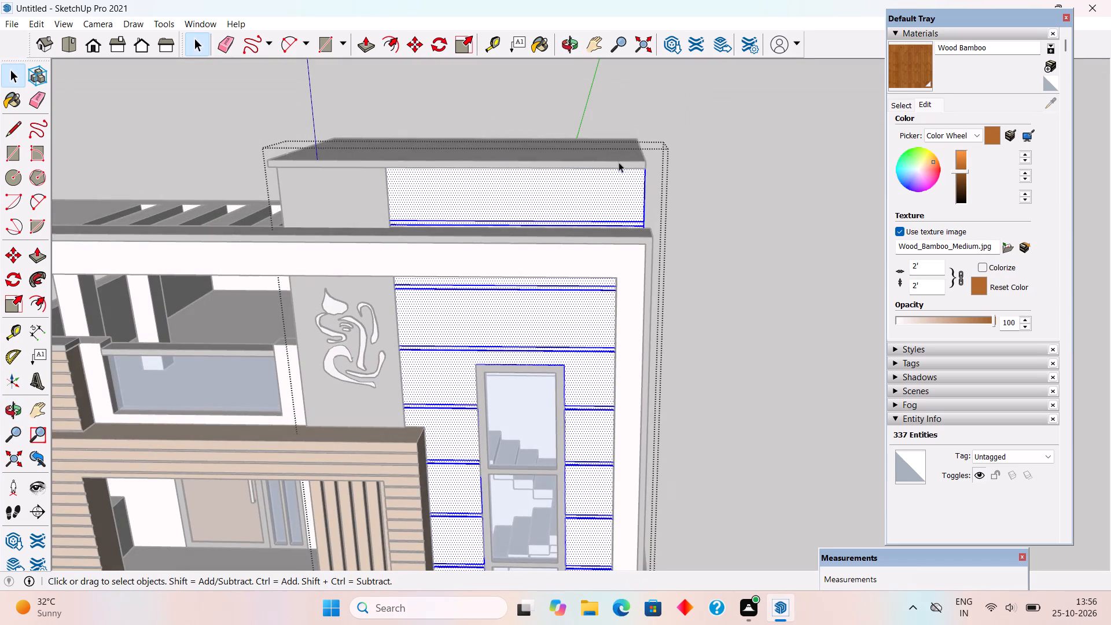
pyautogui.scroll(4, 619, 162)
pyautogui.scroll(4, 631, 217)
pyautogui.moveTo(628, 213); pyautogui.dragTo(708, 213, button='middle')
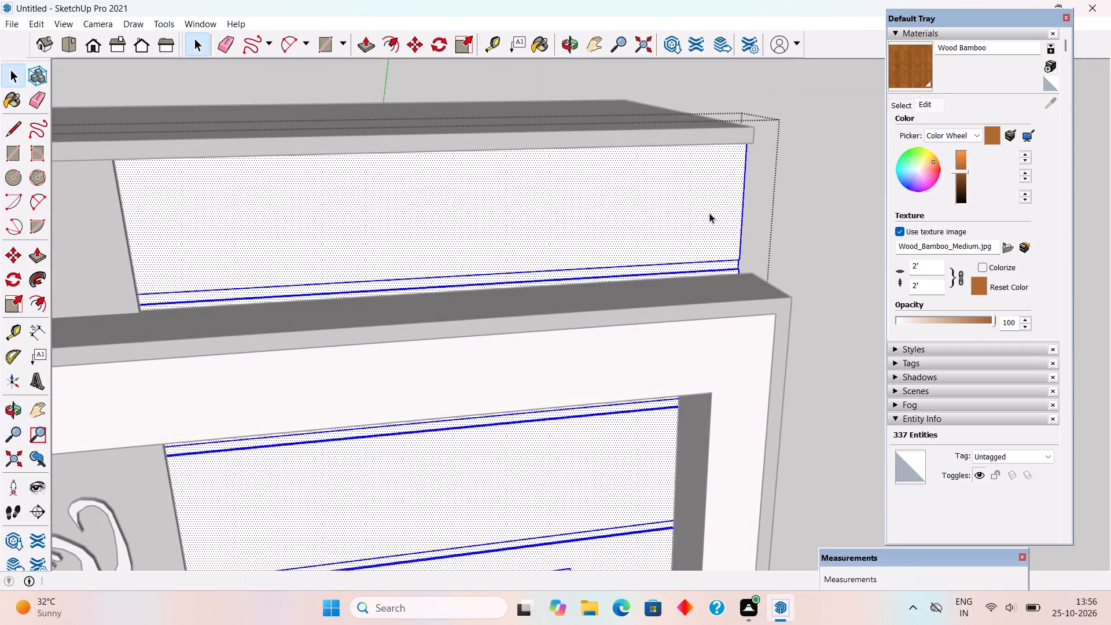
pyautogui.scroll(6, 166, 194)
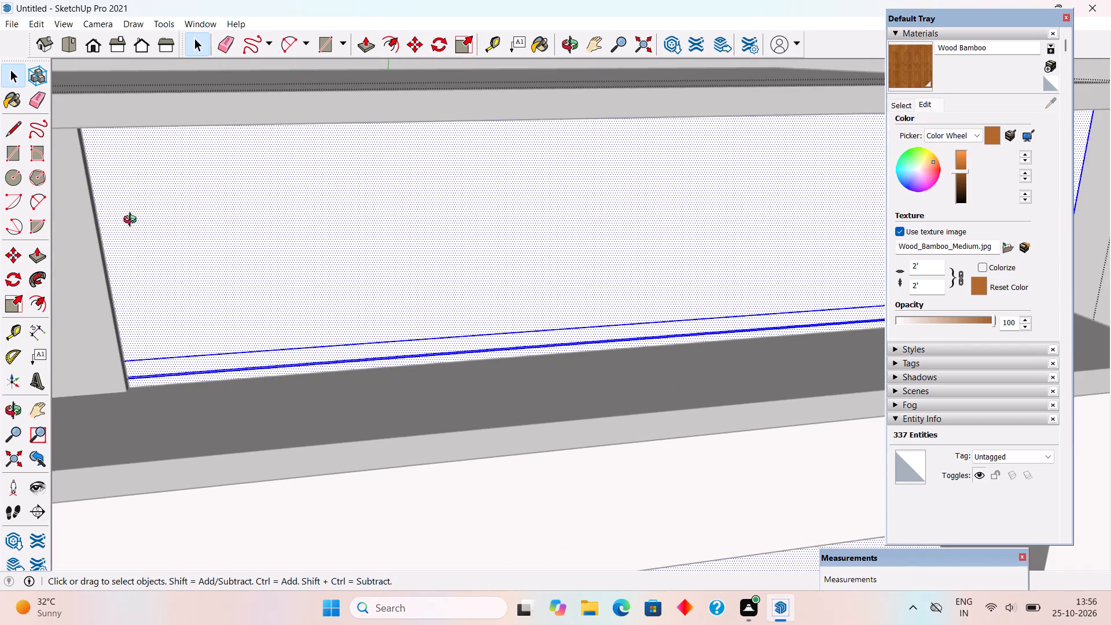
pyautogui.moveTo(134, 221); pyautogui.dragTo(93, 230, button='middle')
pyautogui.scroll(3, 108, 227)
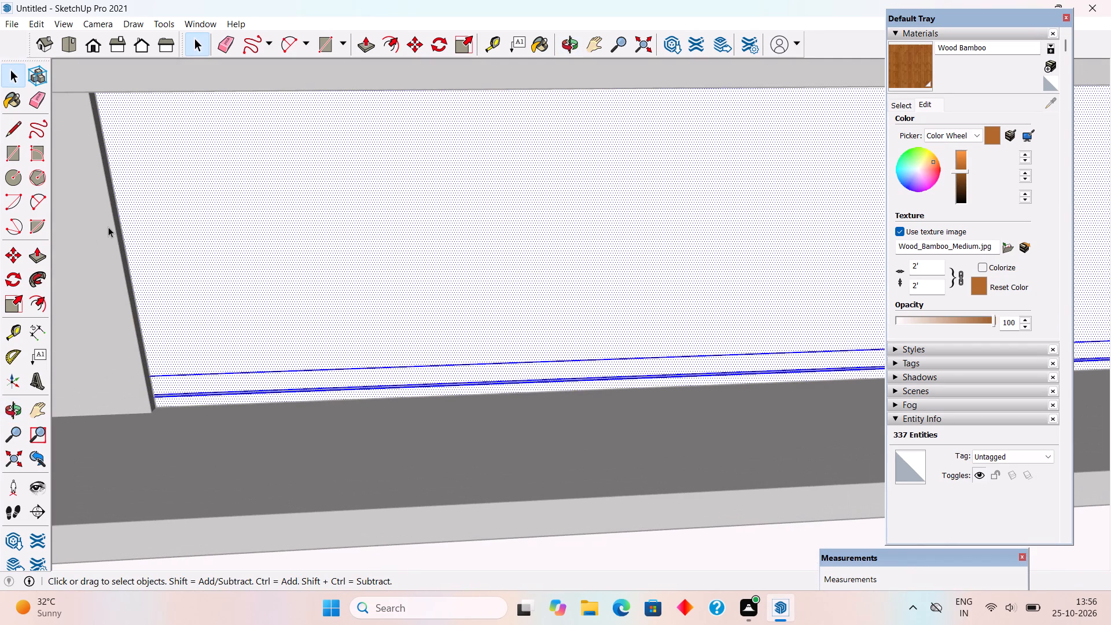
pyautogui.press('r')
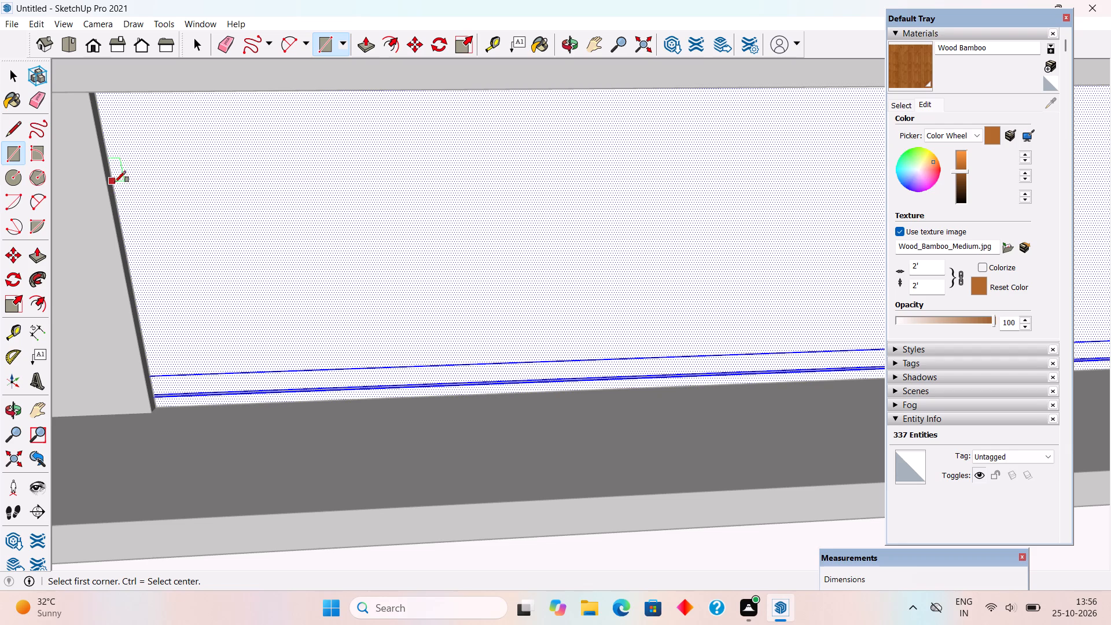
pyautogui.click(115, 187)
pyautogui.scroll(-9, 115, 187)
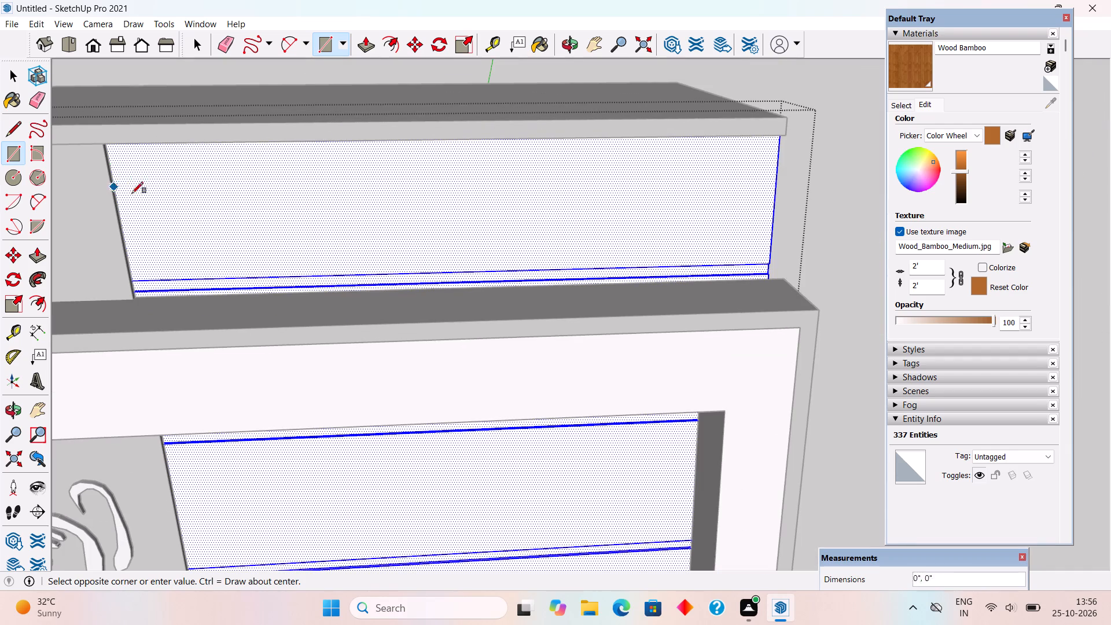
pyautogui.scroll(3, 772, 187)
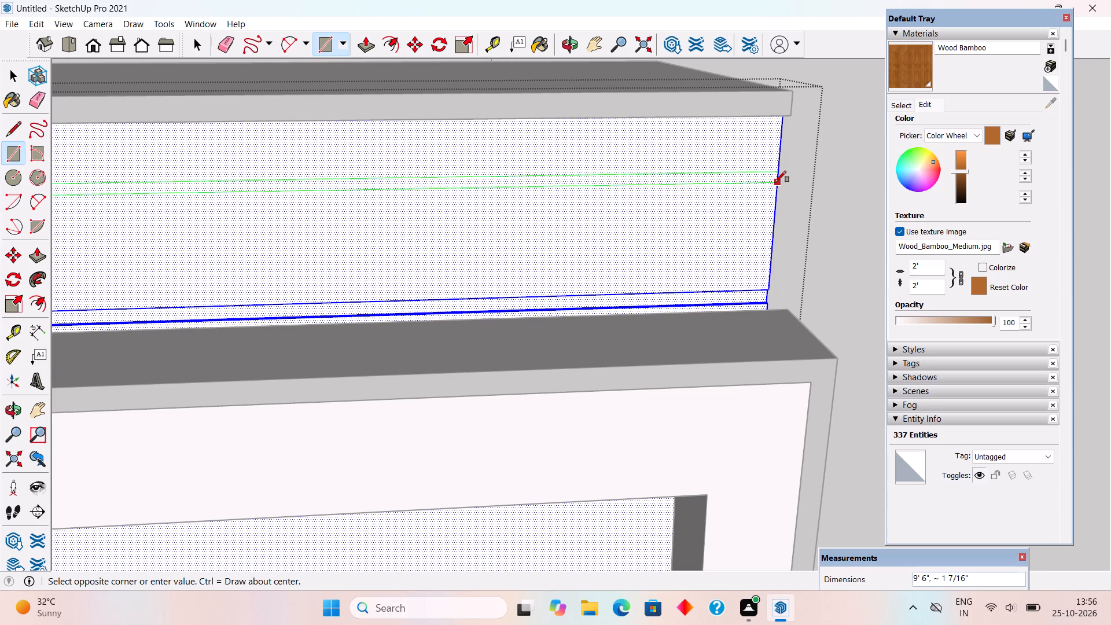
pyautogui.click(775, 182)
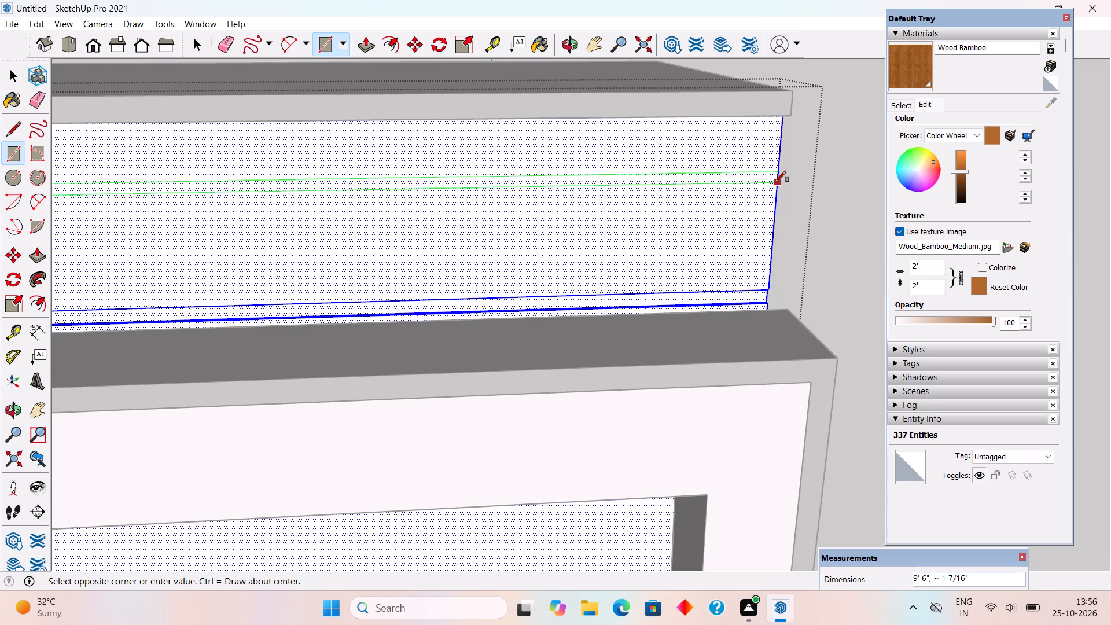
# Push/pull the new strip on the stairwell wall's topmost panel by 0.5" to form the groove, and leave the group.
pyautogui.press('p')
pyautogui.click(772, 176)
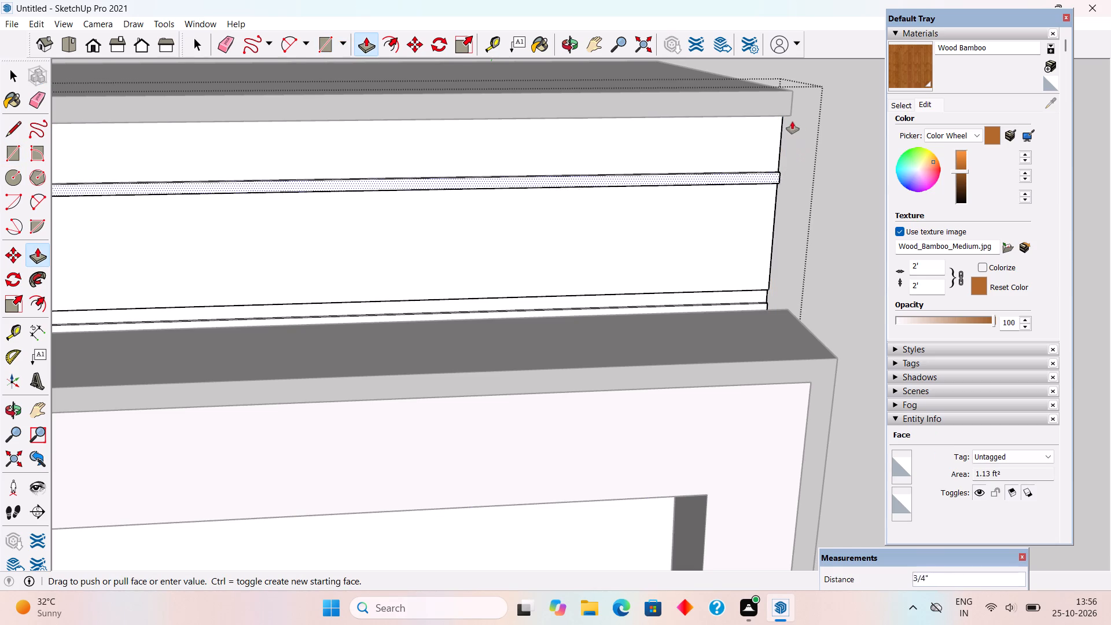
pyautogui.write('.5"')
pyautogui.press('Return')
pyautogui.press('space')
pyautogui.scroll(-3, 829, 270)
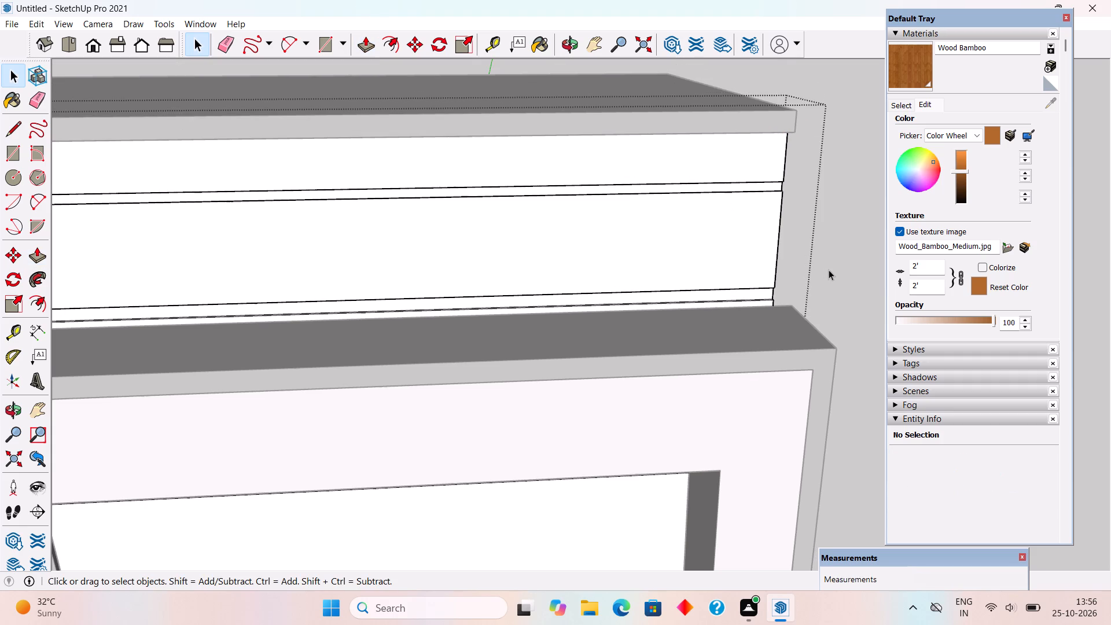
pyautogui.click(829, 270)
# Examine the grooved stairwell wall and the upper part of the house from the front and both sides.
pyautogui.scroll(-7, 829, 270)
pyautogui.moveTo(646, 315); pyautogui.dragTo(560, 101, button='middle')
pyautogui.scroll(-7, 560, 101)
pyautogui.moveTo(569, 285); pyautogui.dragTo(579, 318, button='middle')
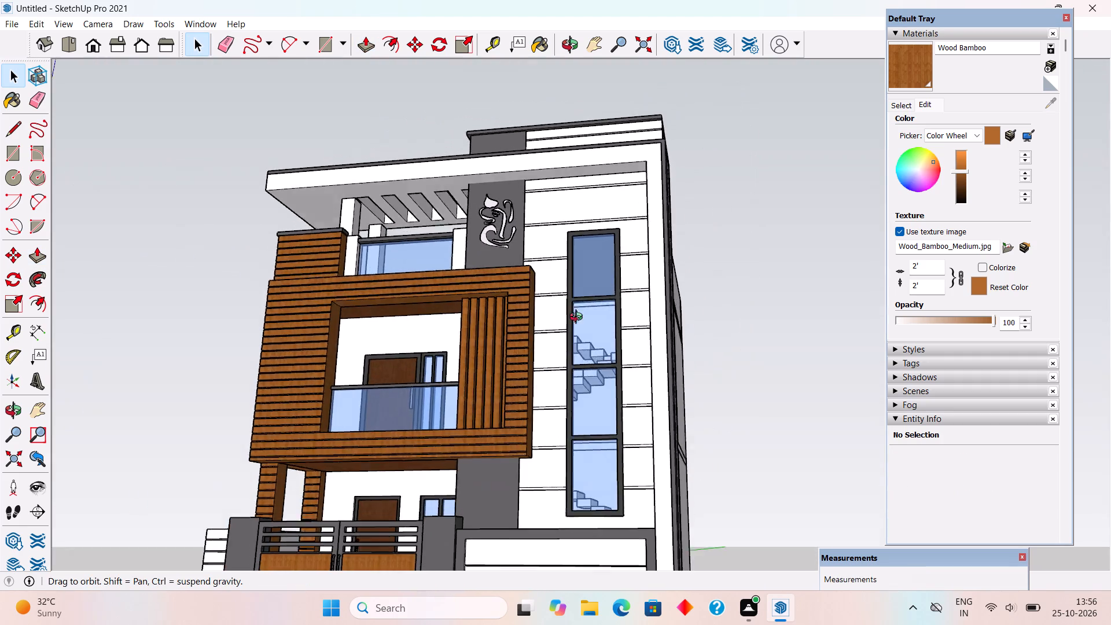
pyautogui.moveTo(579, 318); pyautogui.dragTo(649, 453, button='middle')
pyautogui.scroll(-1, 664, 403)
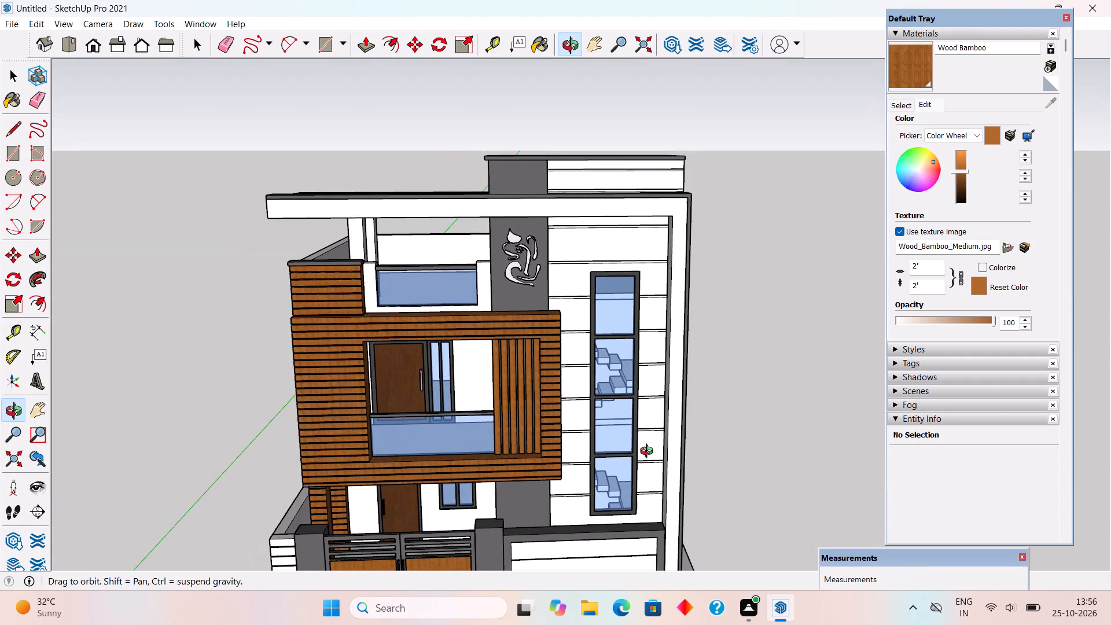
pyautogui.moveTo(649, 453); pyautogui.dragTo(651, 440, button='middle')
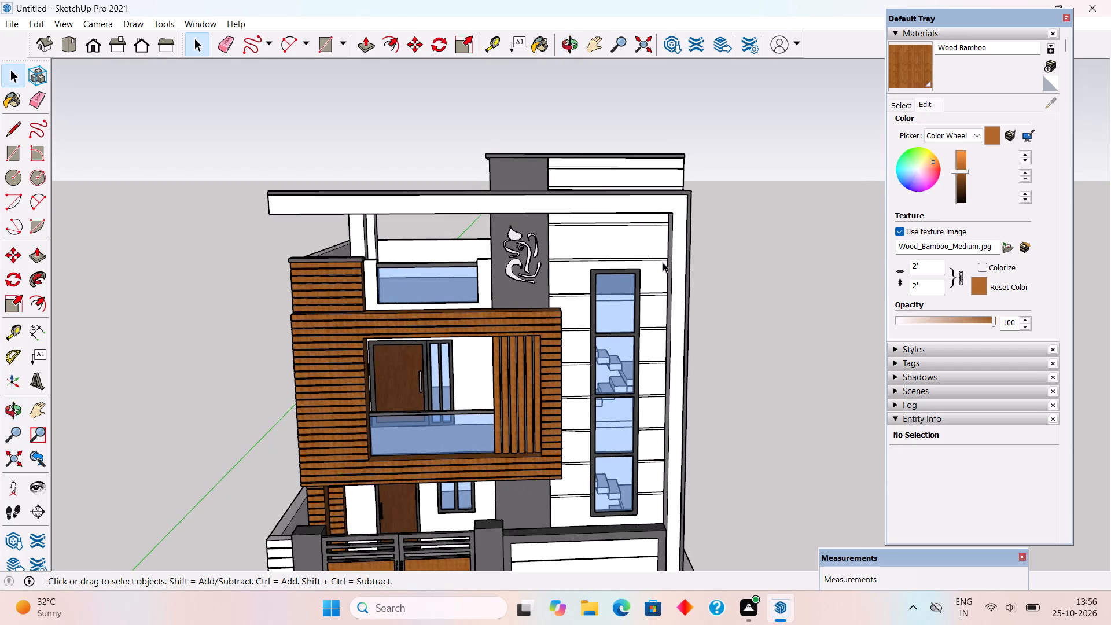
pyautogui.scroll(2, 650, 192)
pyautogui.moveTo(650, 192); pyautogui.dragTo(348, 186, button='middle')
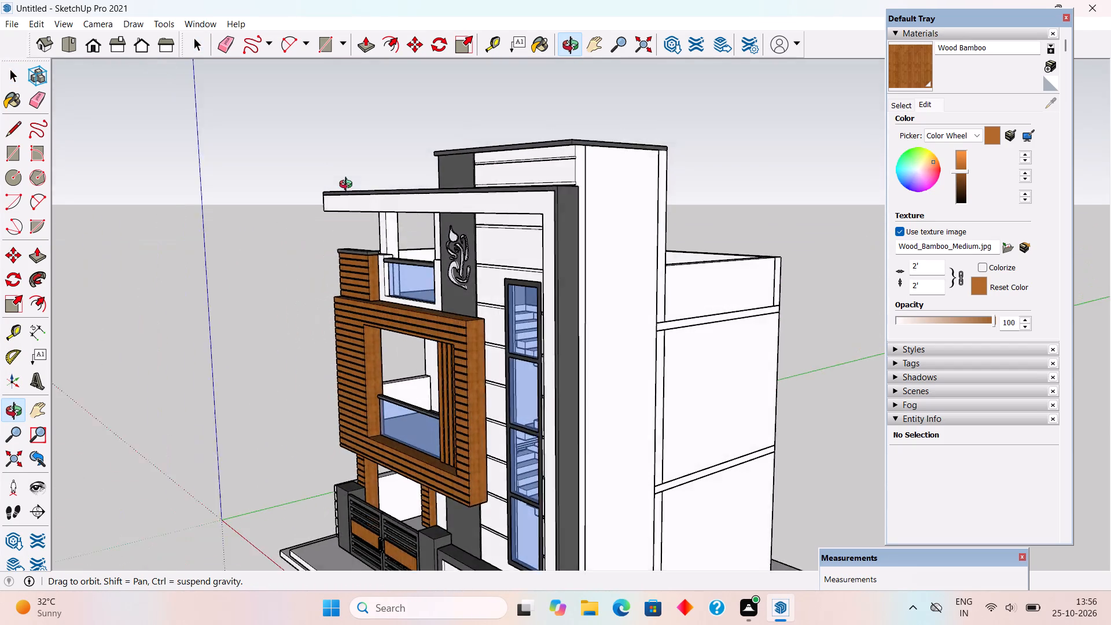
pyautogui.moveTo(348, 186); pyautogui.dragTo(749, 202, button='middle')
pyautogui.moveTo(621, 193); pyautogui.dragTo(844, 242, button='middle')
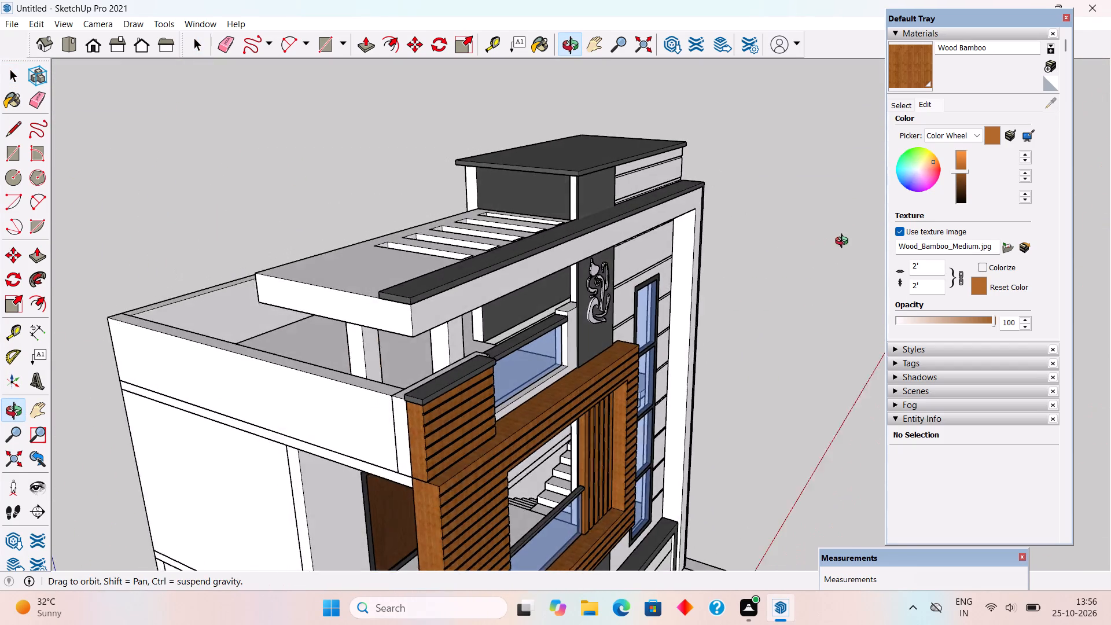
pyautogui.moveTo(844, 242); pyautogui.dragTo(851, 240, button='middle')
# Inside the stairwell tower's group, paint the dark side face below the roof slab white with Color M00.
pyautogui.moveTo(588, 227); pyautogui.dragTo(577, 230, button='middle')
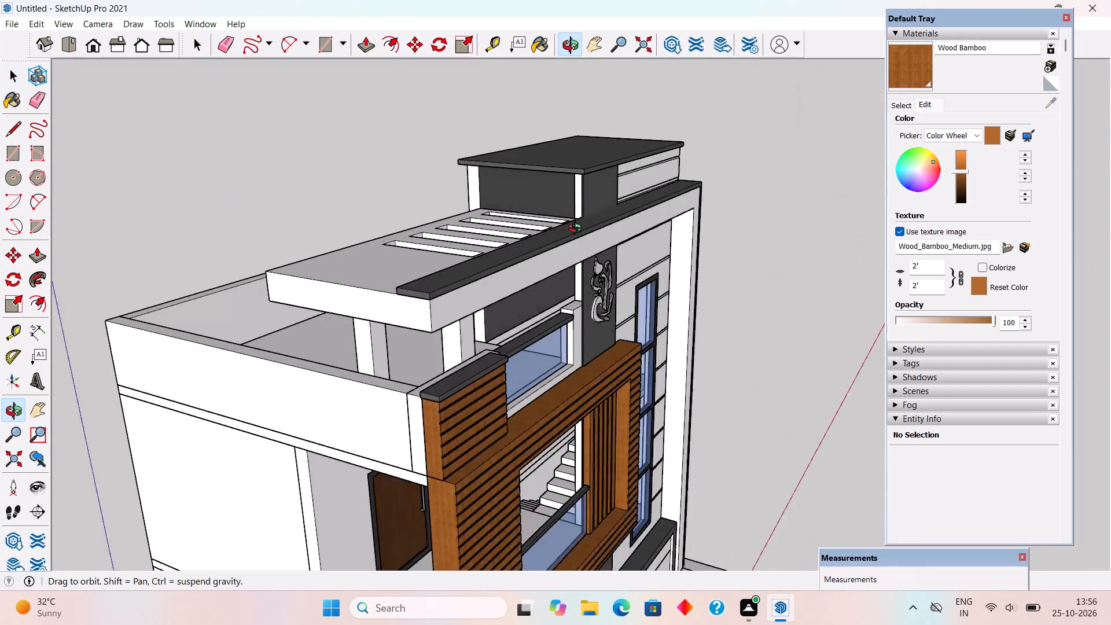
pyautogui.moveTo(577, 230); pyautogui.dragTo(617, 216, button='middle')
pyautogui.scroll(6, 506, 197)
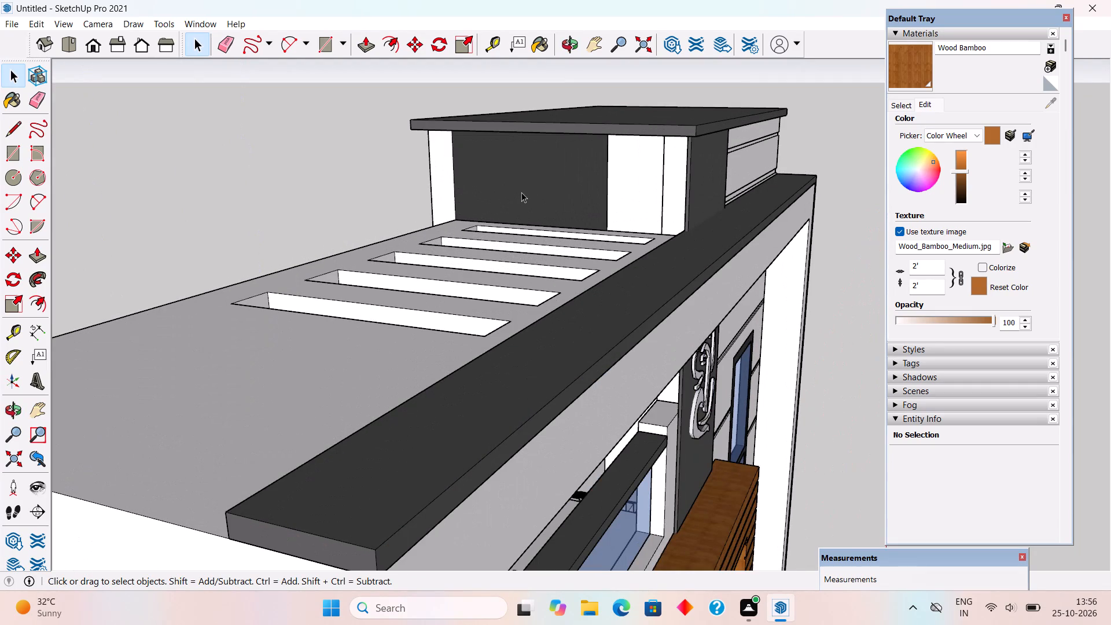
pyautogui.middleClick(531, 189)
pyautogui.tripleClick(531, 188)
pyautogui.click(531, 187)
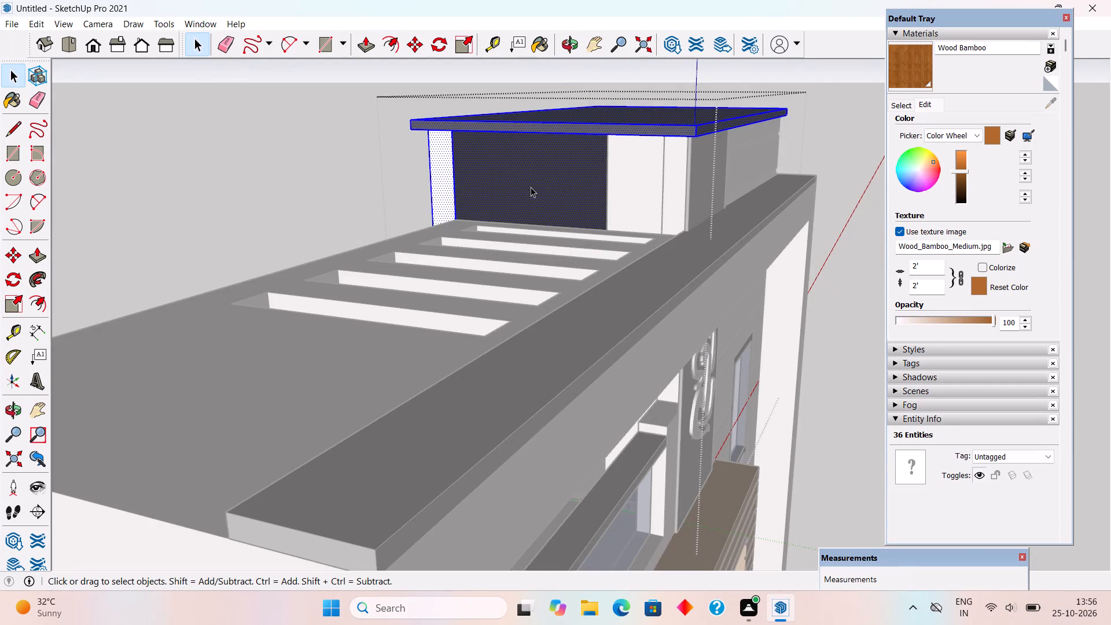
pyautogui.scroll(4, 531, 187)
pyautogui.click(531, 182)
pyautogui.click(531, 182)
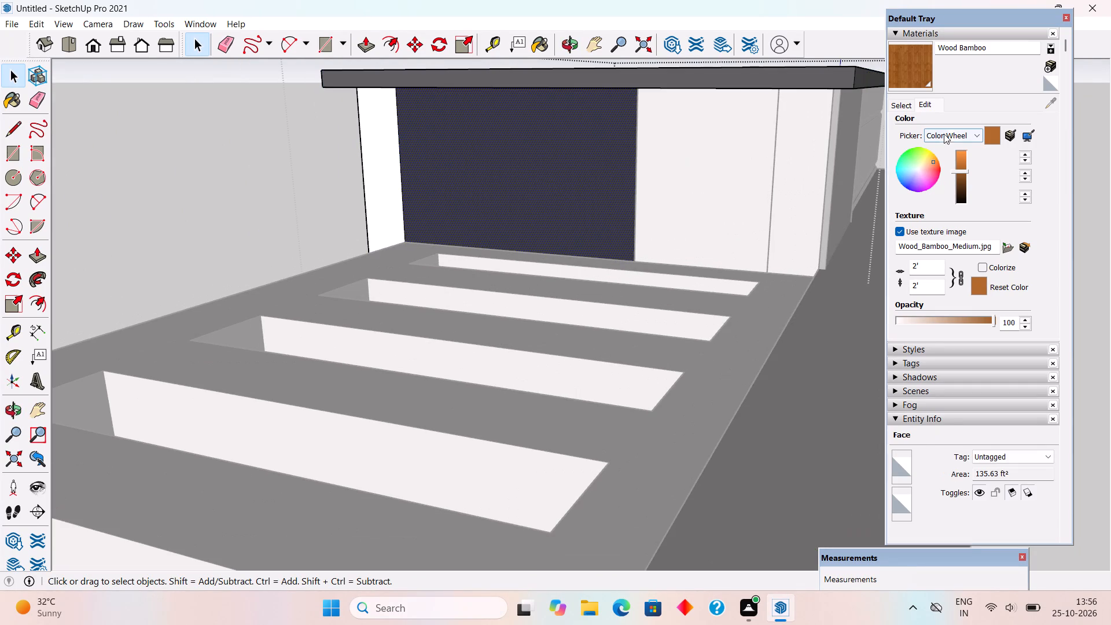
pyautogui.click(896, 99)
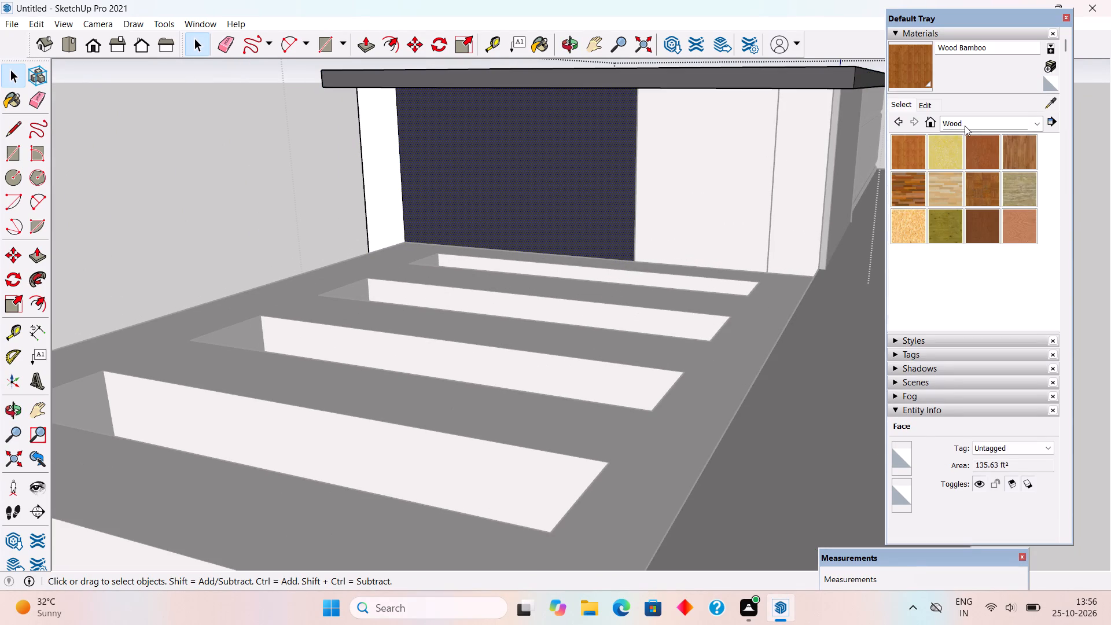
pyautogui.click(965, 126)
pyautogui.click(976, 168)
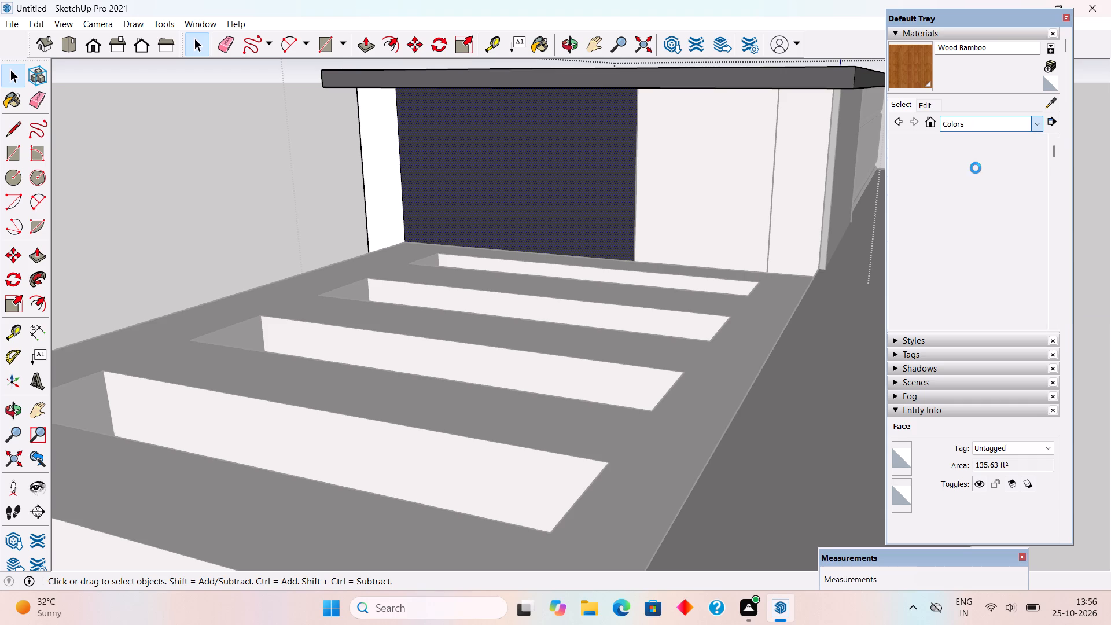
pyautogui.scroll(-7, 976, 168)
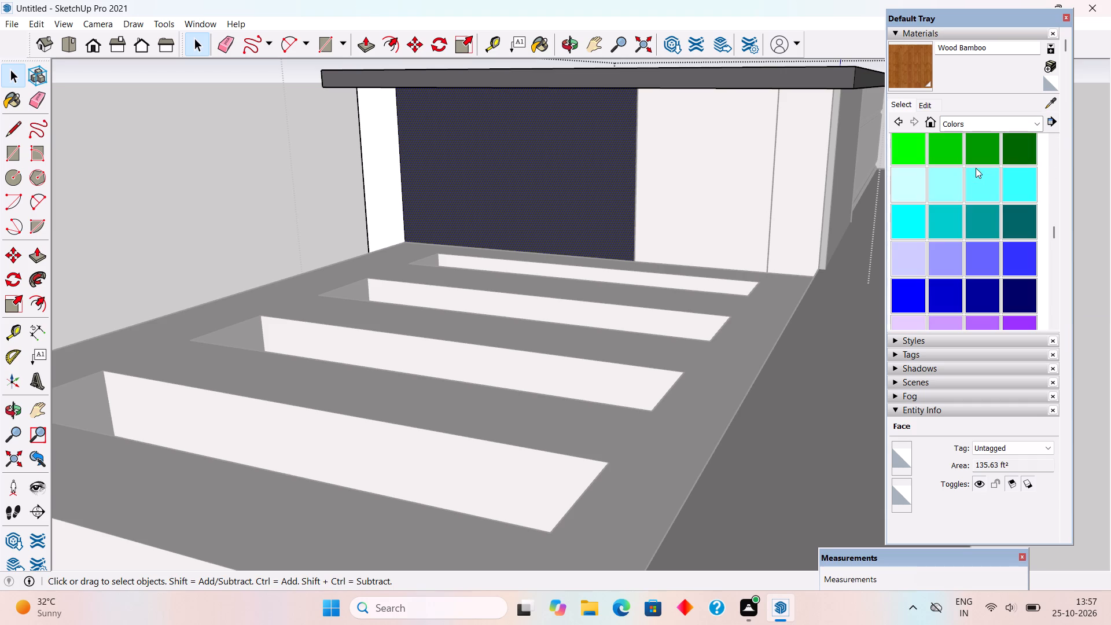
pyautogui.scroll(-5, 898, 173)
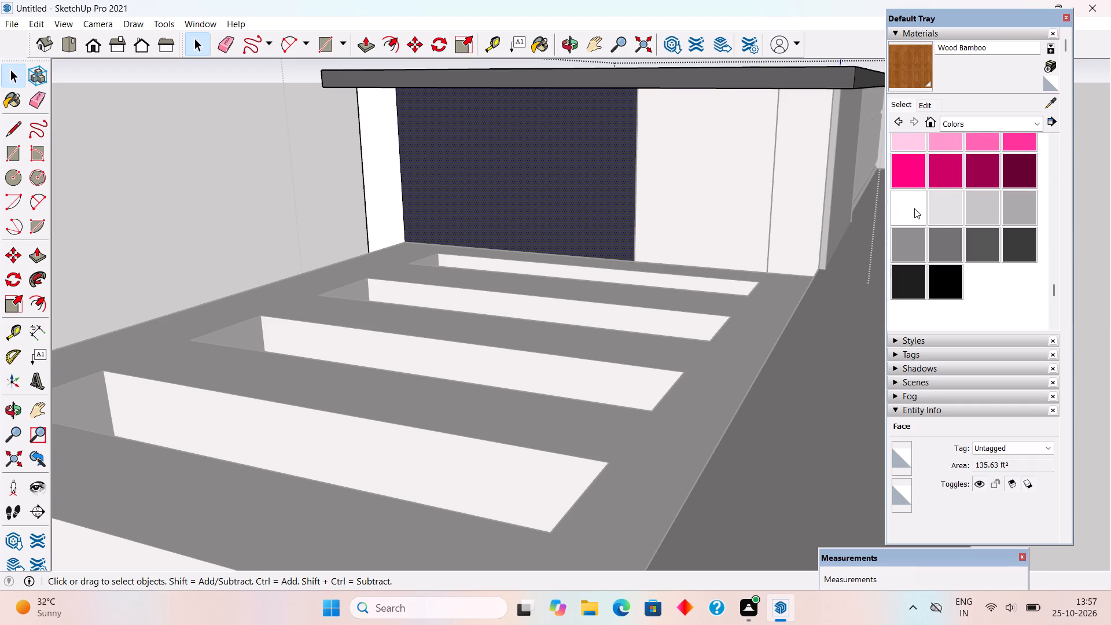
pyautogui.click(911, 204)
pyautogui.click(436, 161)
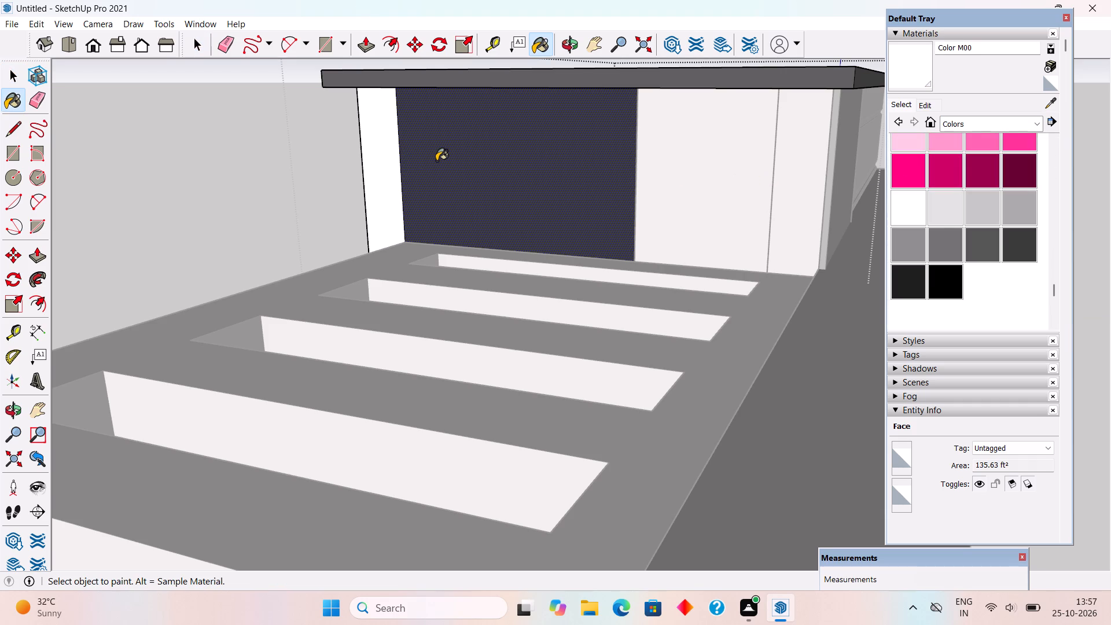
pyautogui.press('space')
pyautogui.scroll(-10, 436, 161)
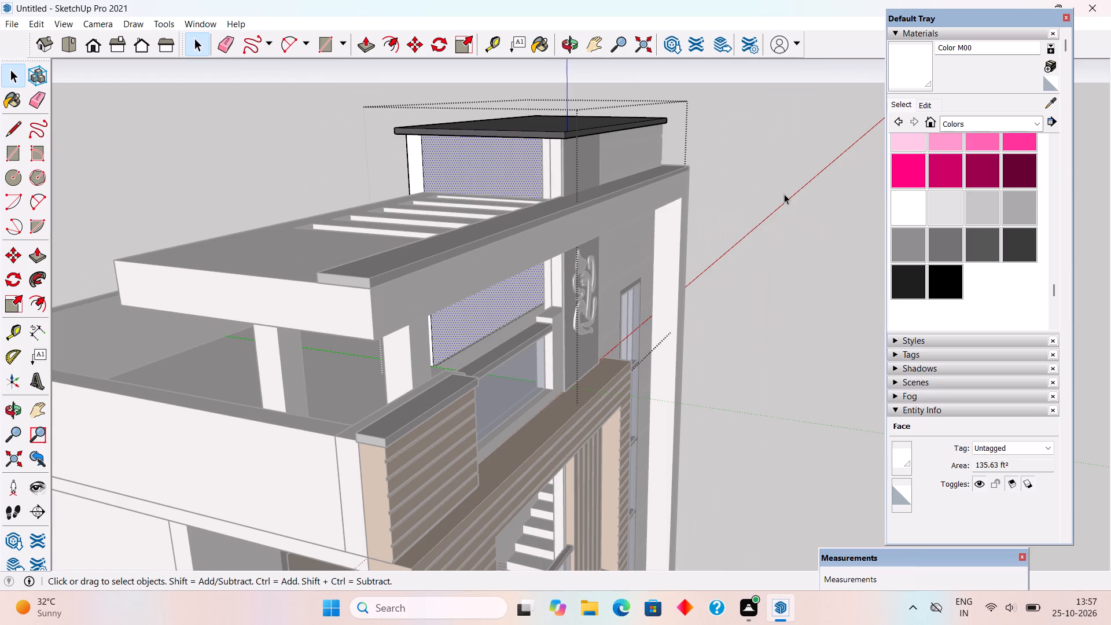
pyautogui.click(784, 194)
# Examine the whole front facade from low and raised viewpoints.
pyautogui.moveTo(780, 201); pyautogui.dragTo(458, 175, button='middle')
pyautogui.scroll(-4, 455, 175)
pyautogui.moveTo(511, 203); pyautogui.dragTo(466, 109, button='middle')
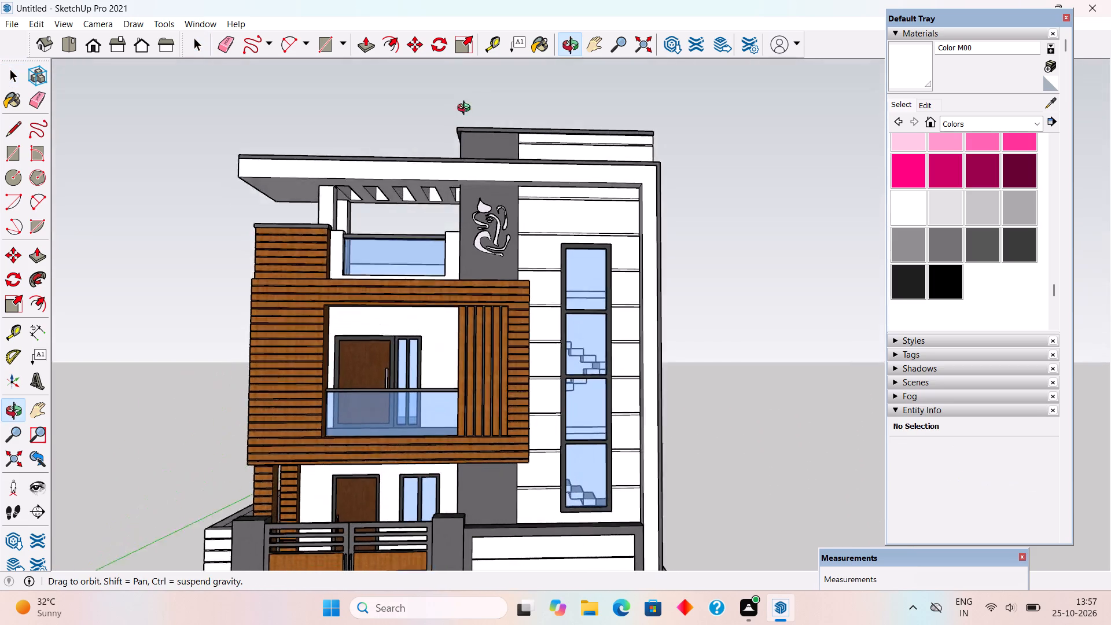
pyautogui.moveTo(466, 109); pyautogui.dragTo(495, 196, button='middle')
pyautogui.scroll(-5, 495, 196)
pyautogui.moveTo(515, 237); pyautogui.dragTo(500, 156, button='middle')
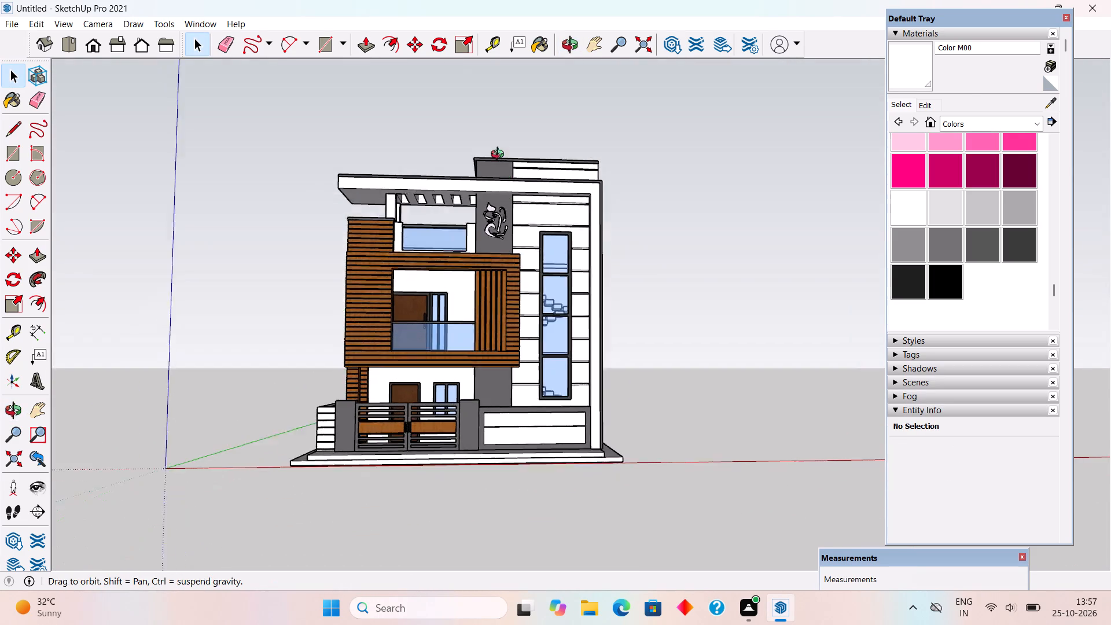
pyautogui.moveTo(500, 156); pyautogui.dragTo(471, 244, button='middle')
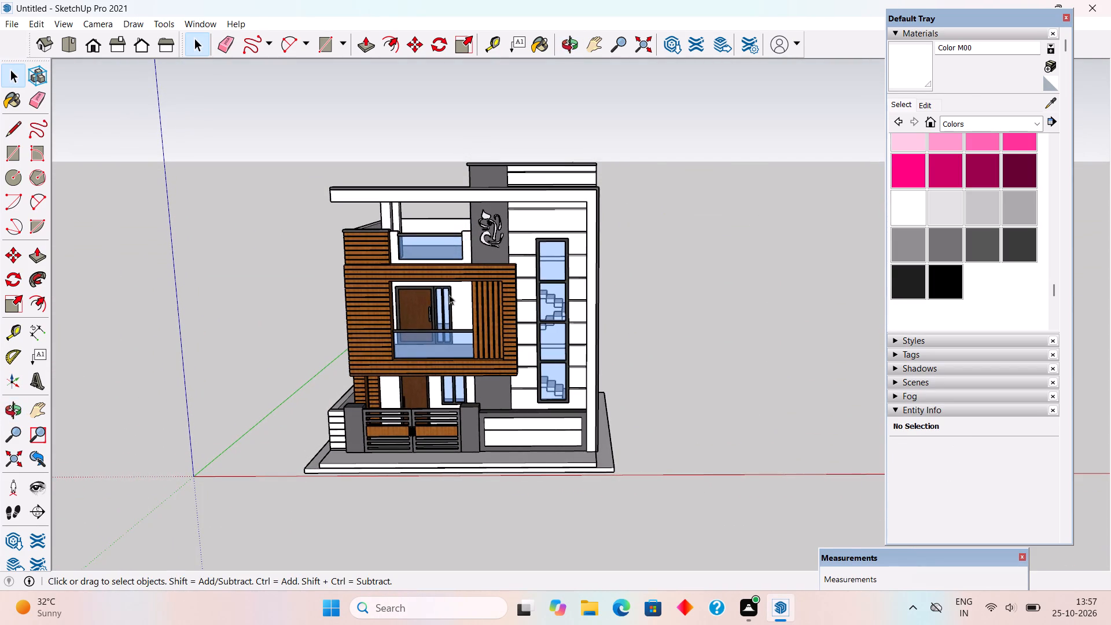
# Paint both handles of the entrance gate with Metal Silver from the Metal materials.
pyautogui.click(964, 122)
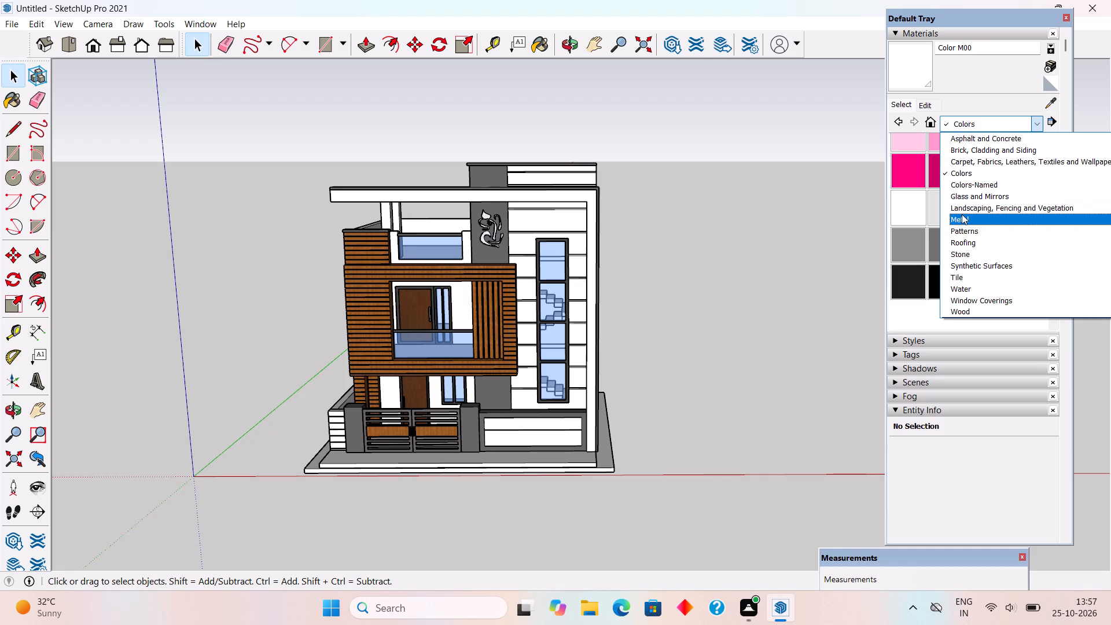
pyautogui.click(962, 214)
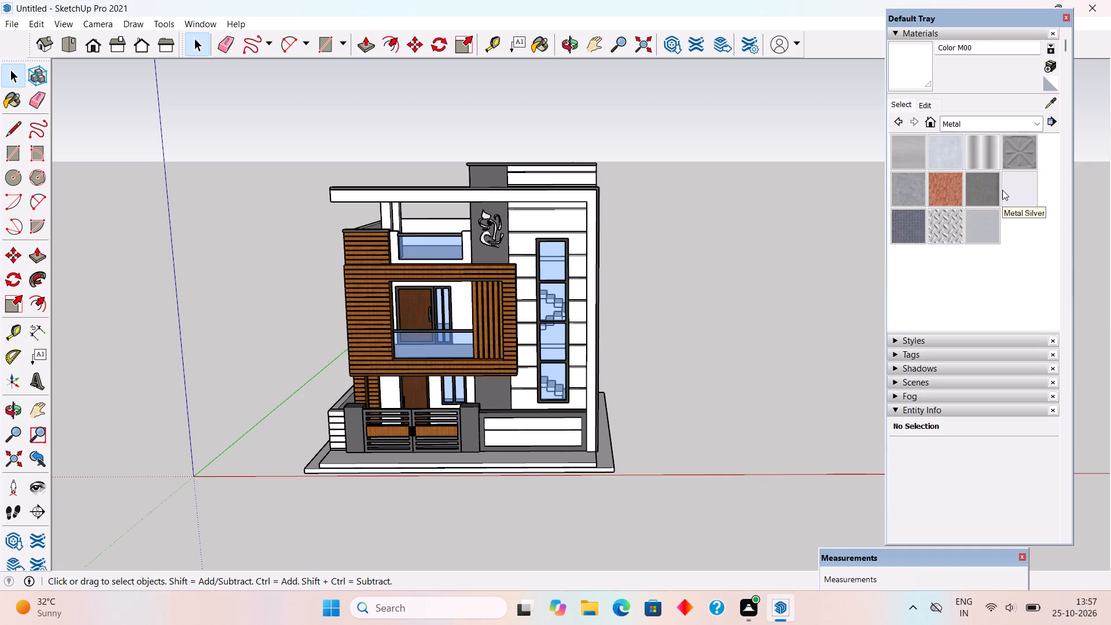
pyautogui.click(1003, 189)
pyautogui.scroll(11, 360, 425)
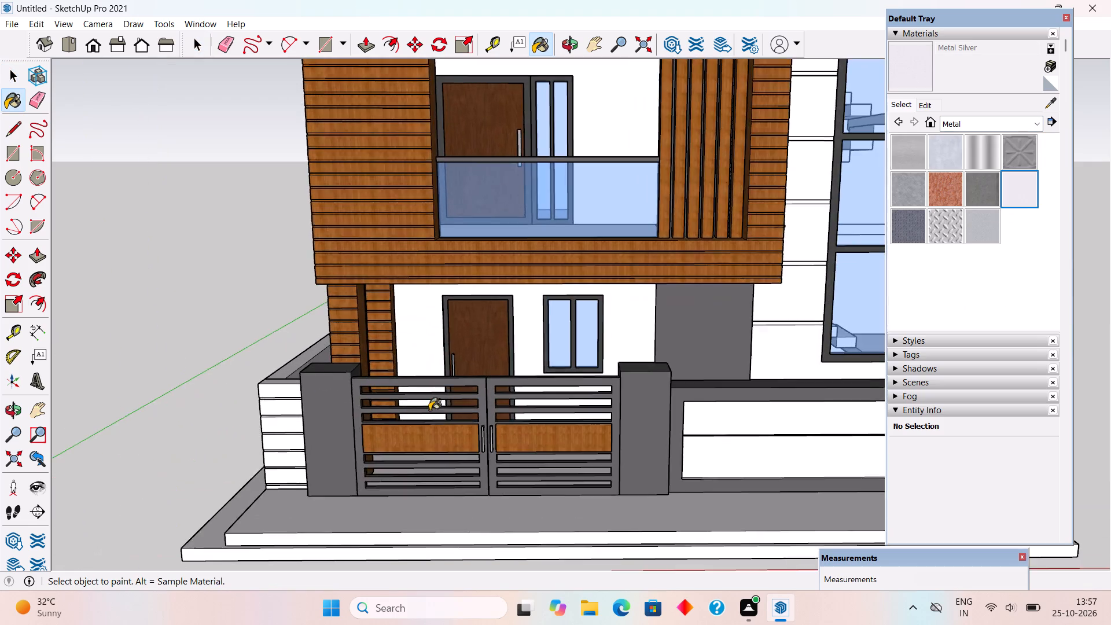
pyautogui.scroll(15, 478, 431)
pyautogui.click(490, 450)
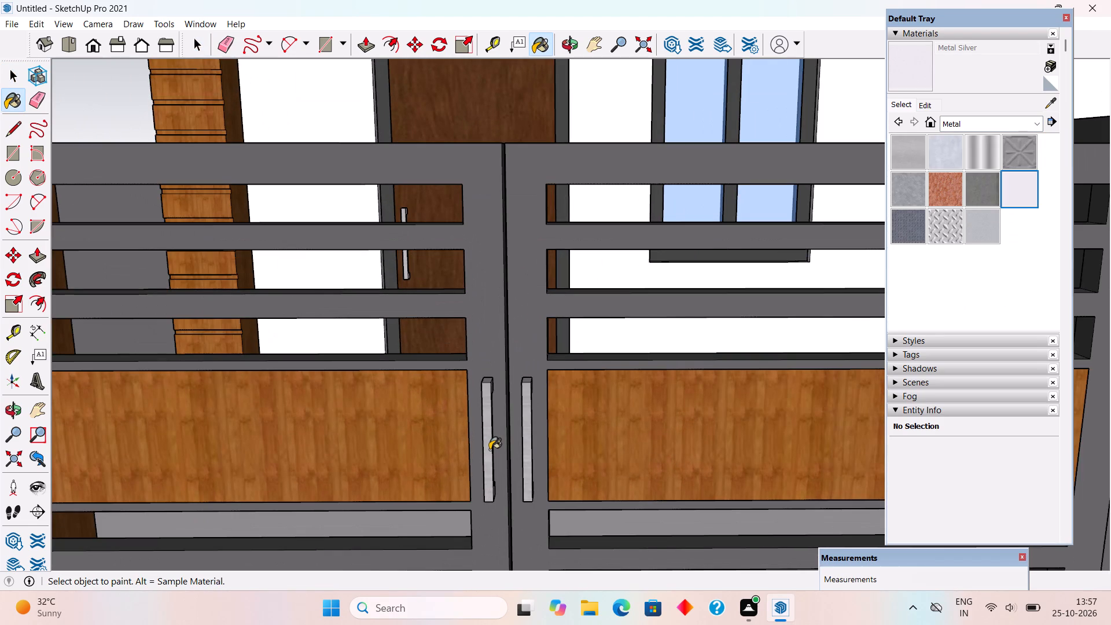
pyautogui.click(529, 422)
# Paint the handle of the ground-floor door with Metal Silver.
pyautogui.moveTo(511, 436); pyautogui.dragTo(583, 604, button='middle')
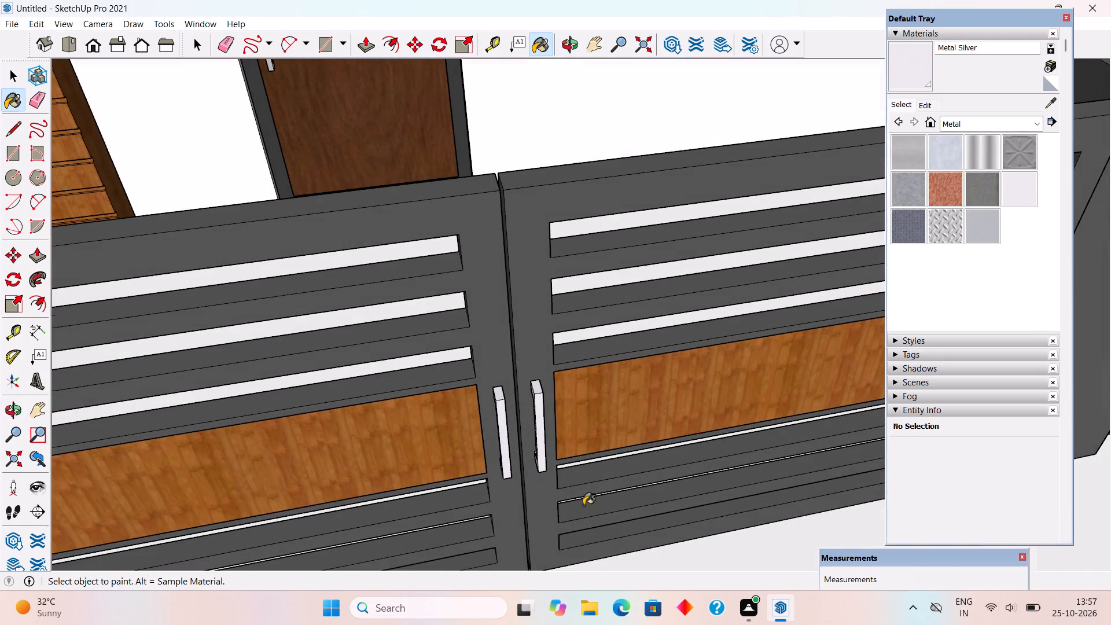
pyautogui.scroll(-10, 466, 256)
pyautogui.scroll(5, 378, 136)
pyautogui.scroll(2, 323, 105)
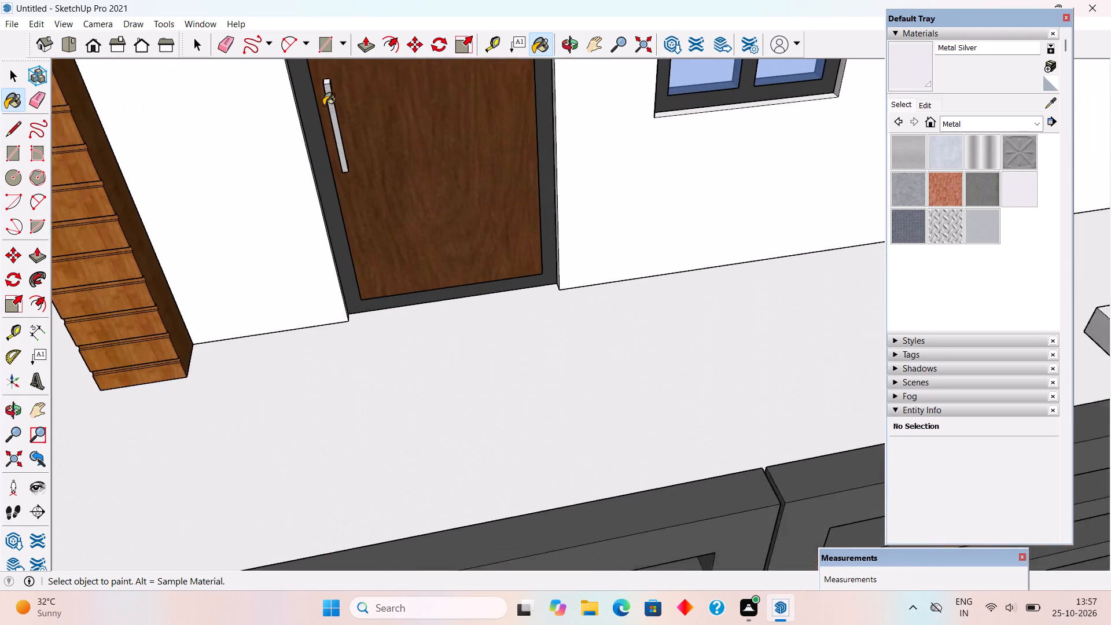
pyautogui.scroll(1, 323, 105)
pyautogui.click(330, 99)
# Paint the handle of the first-floor balcony door with Metal Silver.
pyautogui.scroll(-5, 351, 218)
pyautogui.scroll(-6, 374, 303)
pyautogui.scroll(-4, 409, 336)
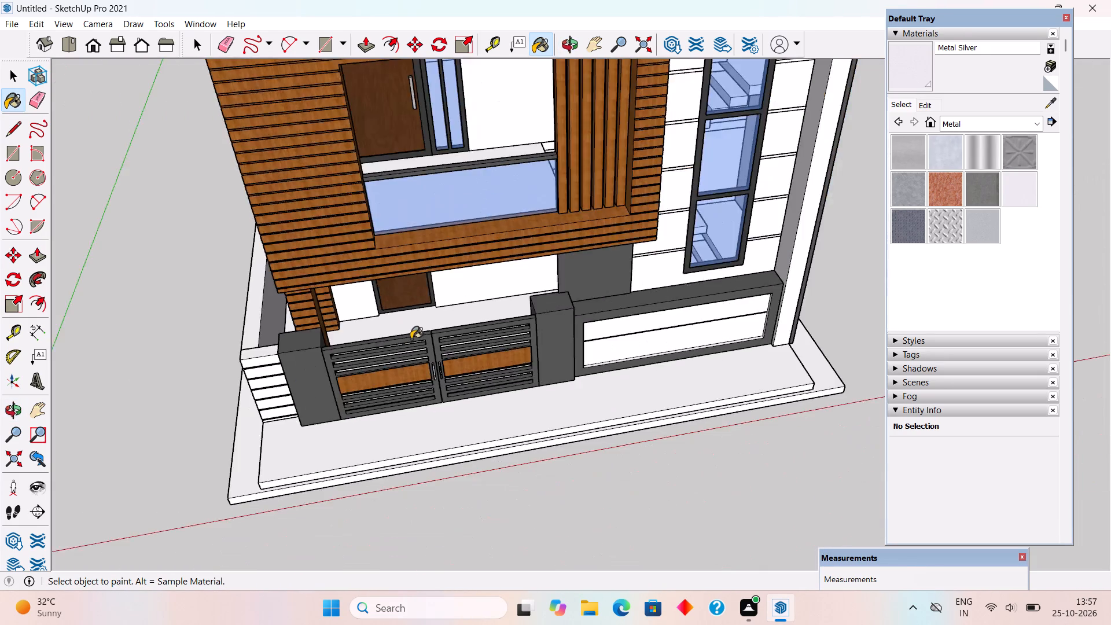
pyautogui.scroll(-6, 411, 339)
pyautogui.scroll(17, 423, 179)
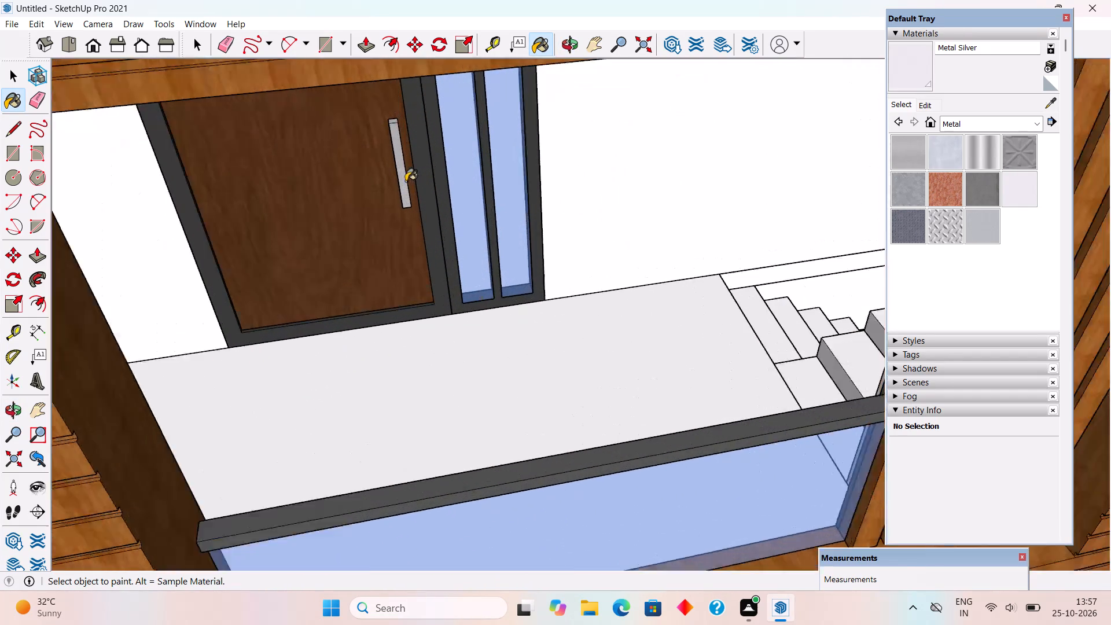
pyautogui.scroll(2, 406, 181)
pyautogui.click(403, 174)
# Examine the complete facade from the front, above and slightly to the side for remaining material issues.
pyautogui.scroll(-6, 403, 174)
pyautogui.scroll(-5, 420, 233)
pyautogui.scroll(-7, 444, 274)
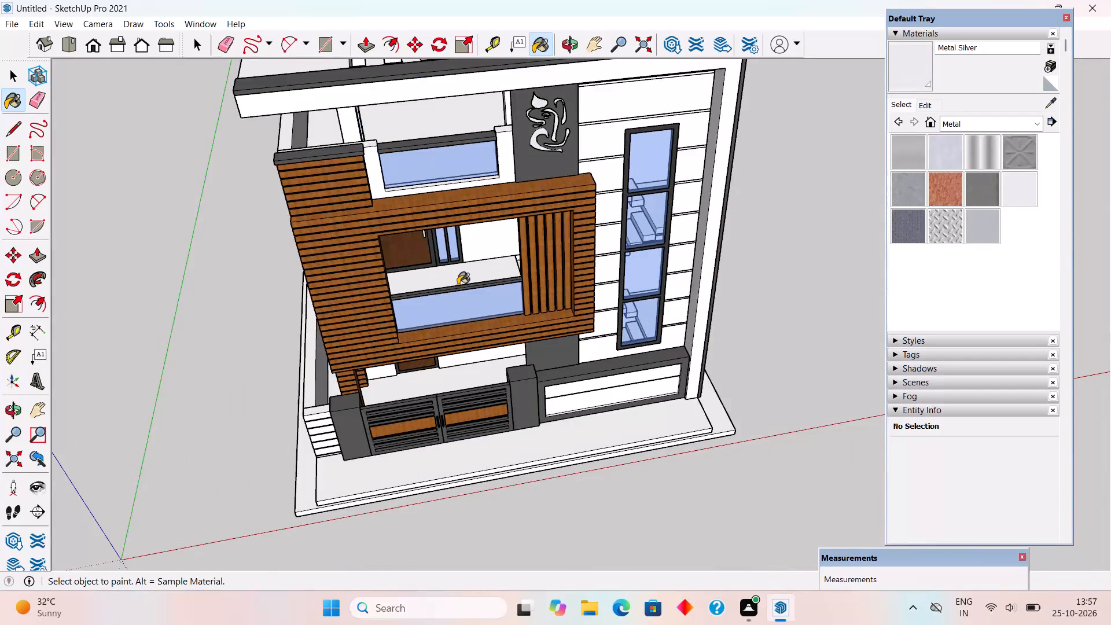
pyautogui.scroll(-3, 458, 285)
pyautogui.moveTo(514, 290); pyautogui.dragTo(479, 90, button='middle')
pyautogui.scroll(3, 479, 90)
pyautogui.press('space')
pyautogui.moveTo(556, 142); pyautogui.dragTo(509, 122, button='middle')
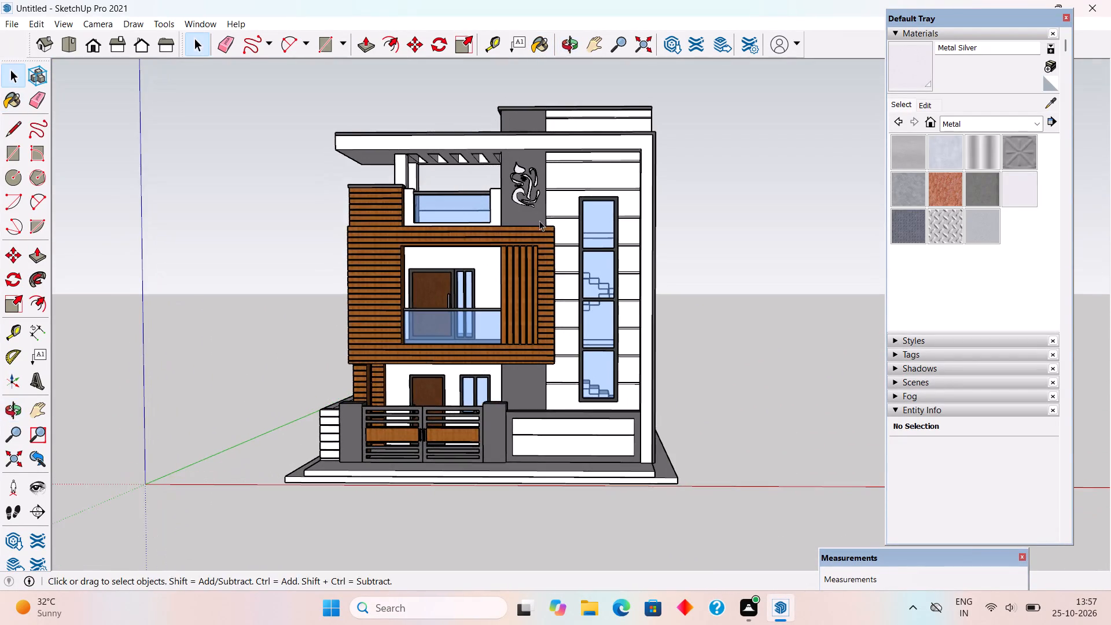
pyautogui.moveTo(550, 247); pyautogui.dragTo(611, 227, button='middle')
pyautogui.moveTo(328, 182); pyautogui.dragTo(325, 284, button='middle')
pyautogui.scroll(4, 487, 398)
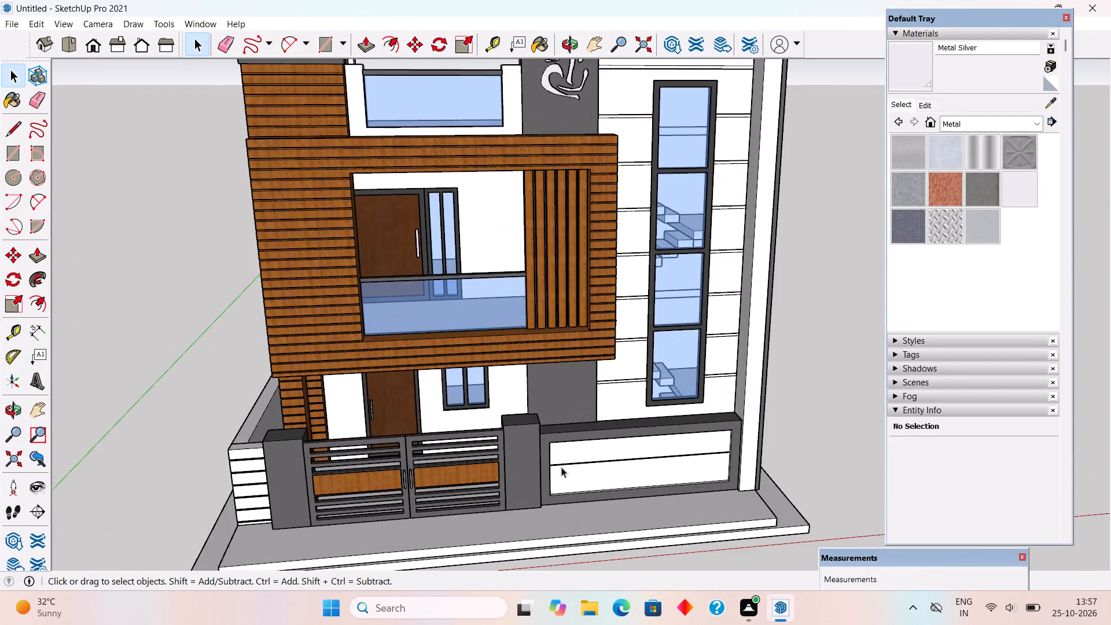
pyautogui.scroll(-3, 533, 403)
pyautogui.moveTo(605, 480); pyautogui.dragTo(606, 404, button='middle')
pyautogui.scroll(-1, 101, 335)
pyautogui.moveTo(101, 337); pyautogui.dragTo(114, 382, button='middle')
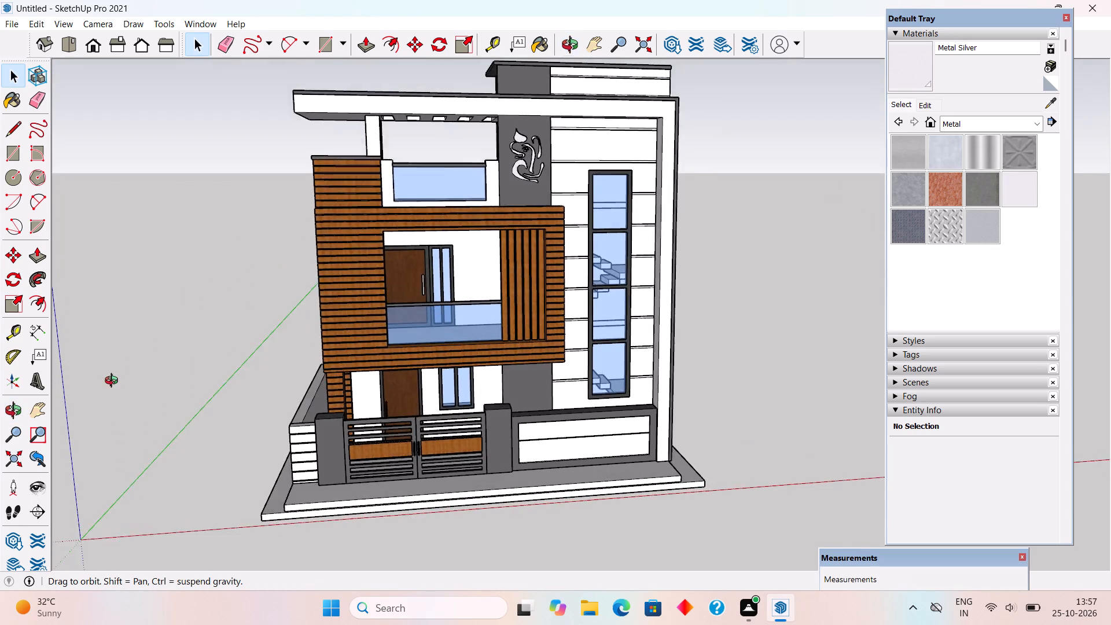
pyautogui.moveTo(114, 382); pyautogui.dragTo(201, 365, button='middle')
# Place a guide 5 inches below the top edge of the left gate leaf's wood panel and another 1 inch above it.
pyautogui.scroll(10, 382, 417)
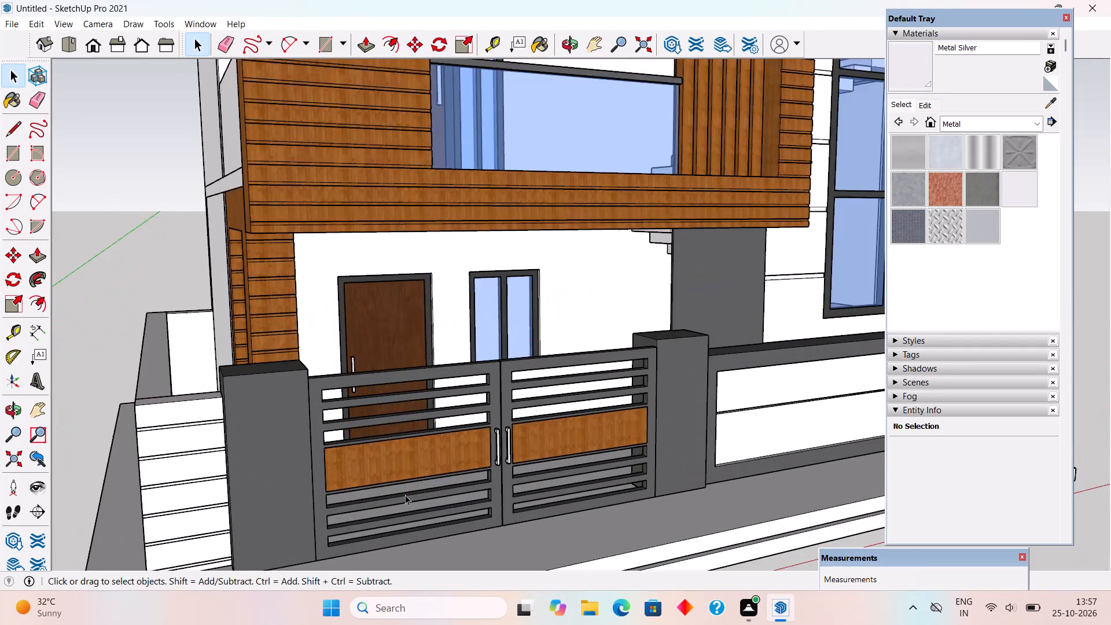
pyautogui.click(387, 437)
pyautogui.click(426, 454)
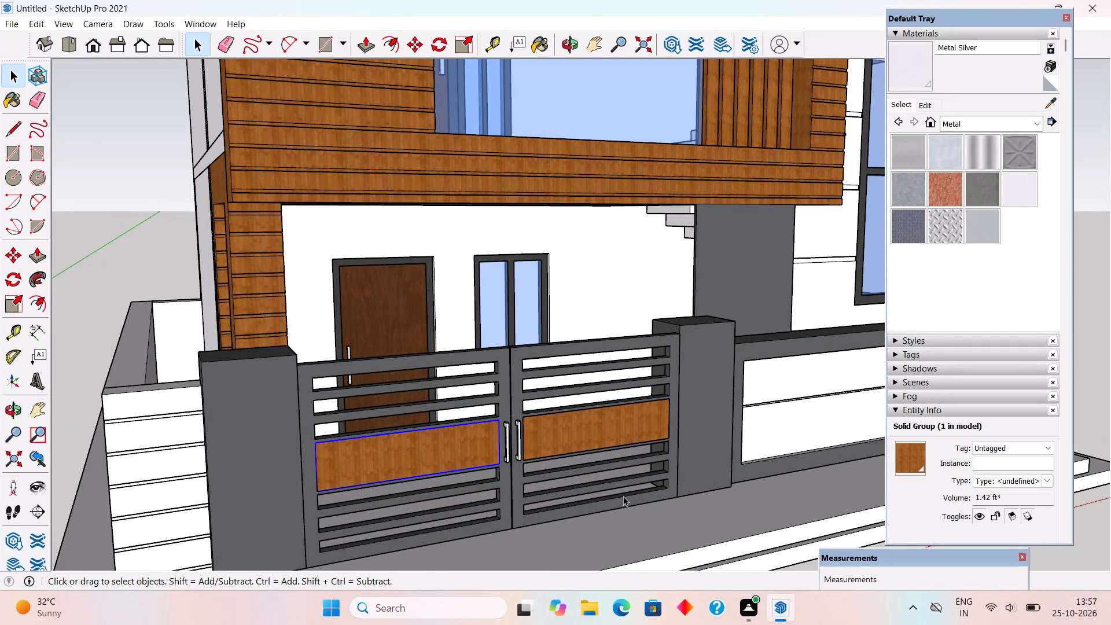
pyautogui.click(679, 521)
pyautogui.scroll(5, 406, 439)
pyautogui.moveTo(400, 423); pyautogui.dragTo(336, 385, button='middle')
pyautogui.scroll(6, 374, 398)
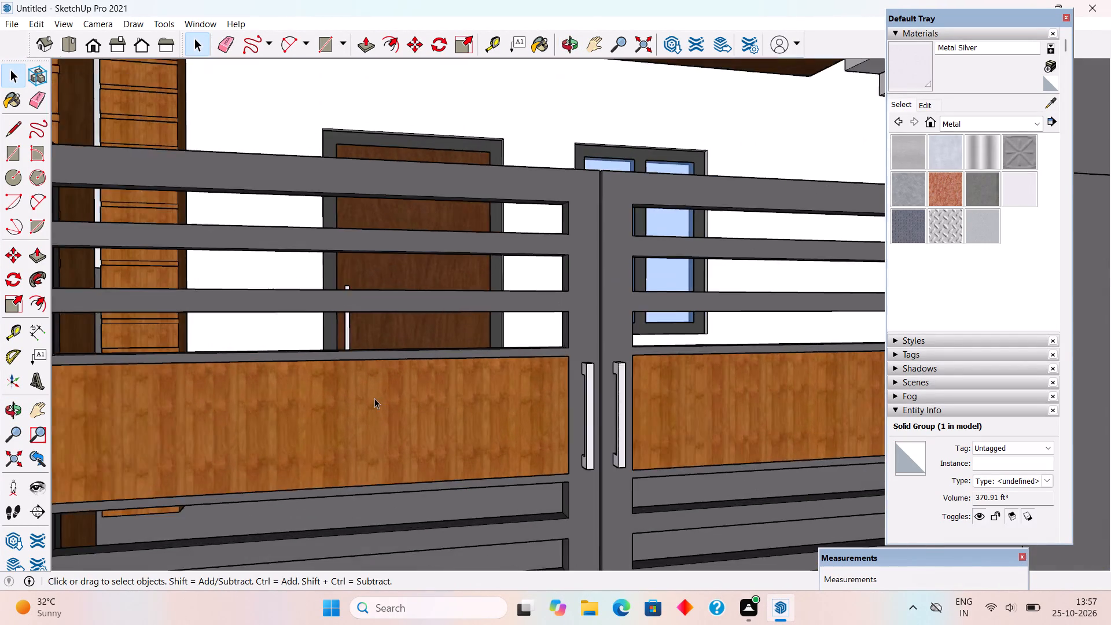
pyautogui.moveTo(374, 370); pyautogui.dragTo(363, 356, button='middle')
pyautogui.press('t')
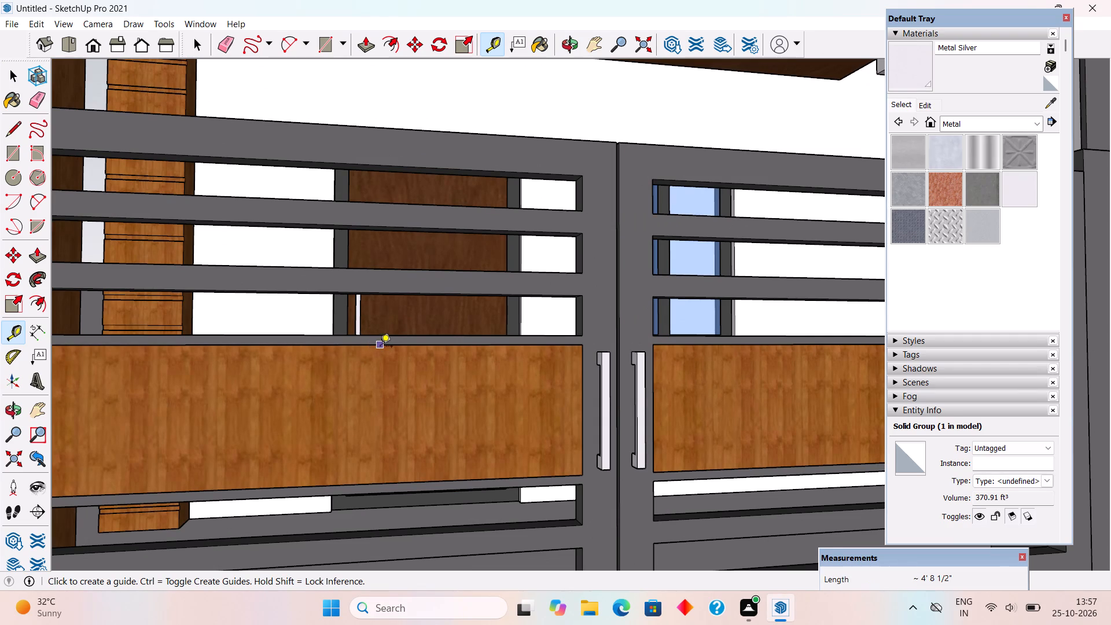
pyautogui.click(381, 350)
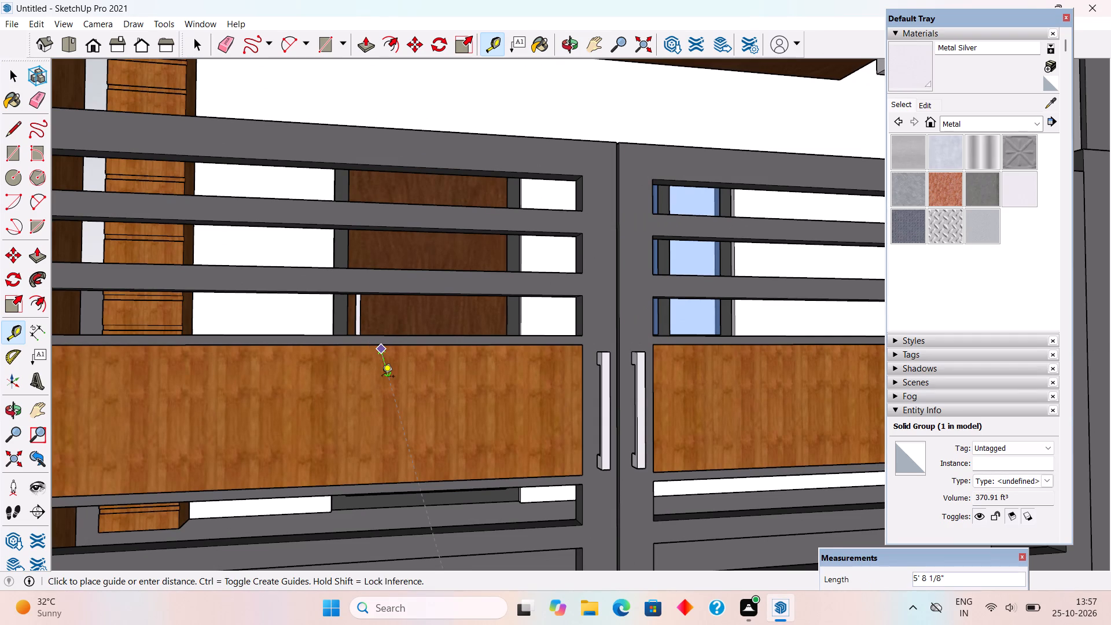
pyautogui.press('t')
pyautogui.scroll(3, 385, 369)
pyautogui.click(402, 341)
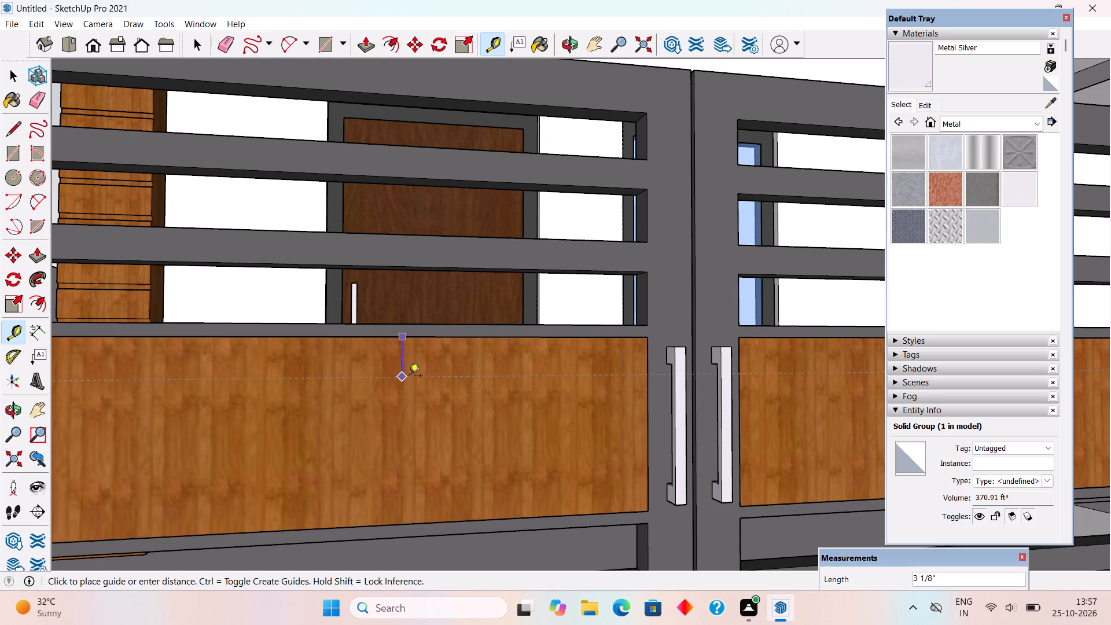
pyautogui.write('5"')
pyautogui.press('Return')
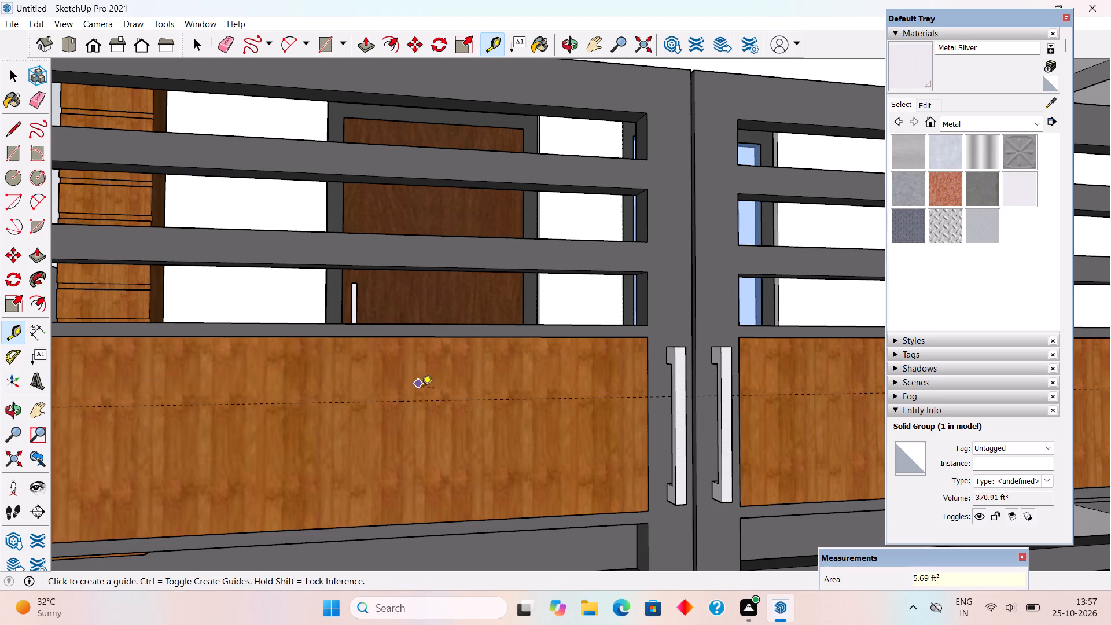
pyautogui.click(425, 404)
pyautogui.write('1"')
pyautogui.press('Return')
# Add a guide about 6 inches below the 5-inch guide on the gate panel, and another 1 inch above the new one.
pyautogui.click(439, 403)
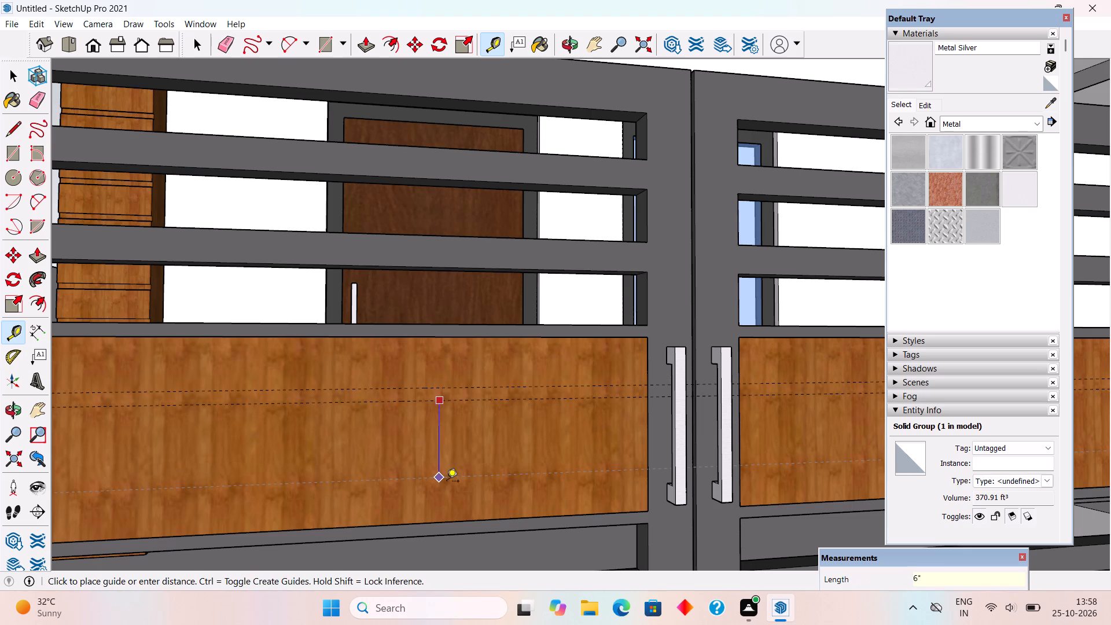
pyautogui.click(447, 482)
pyautogui.click(447, 482)
pyautogui.press('t')
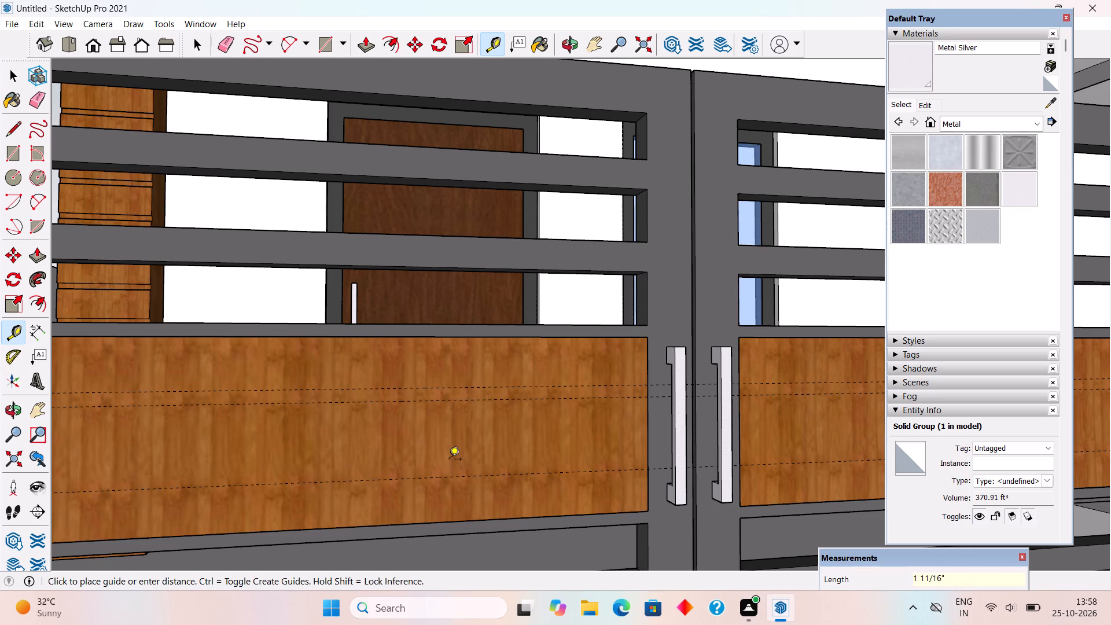
pyautogui.click(454, 476)
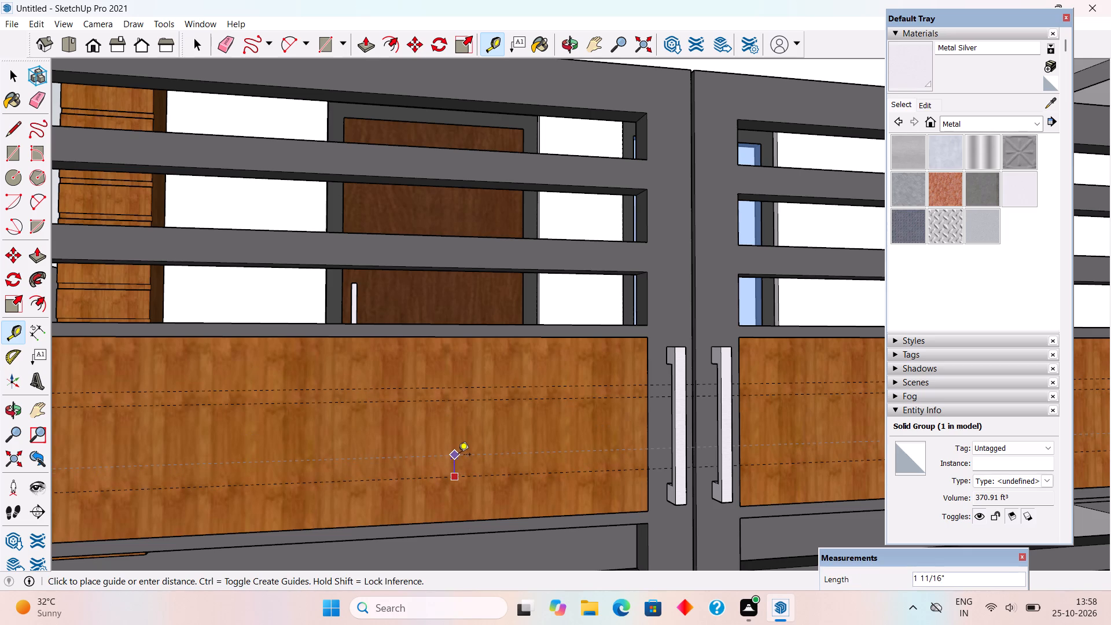
pyautogui.write('1"')
pyautogui.press('Return')
# Inside the left gate panel's group, draw a 1-inch-high rectangle across its full width between the upper pair of guides.
pyautogui.press('space')
pyautogui.tripleClick(458, 455)
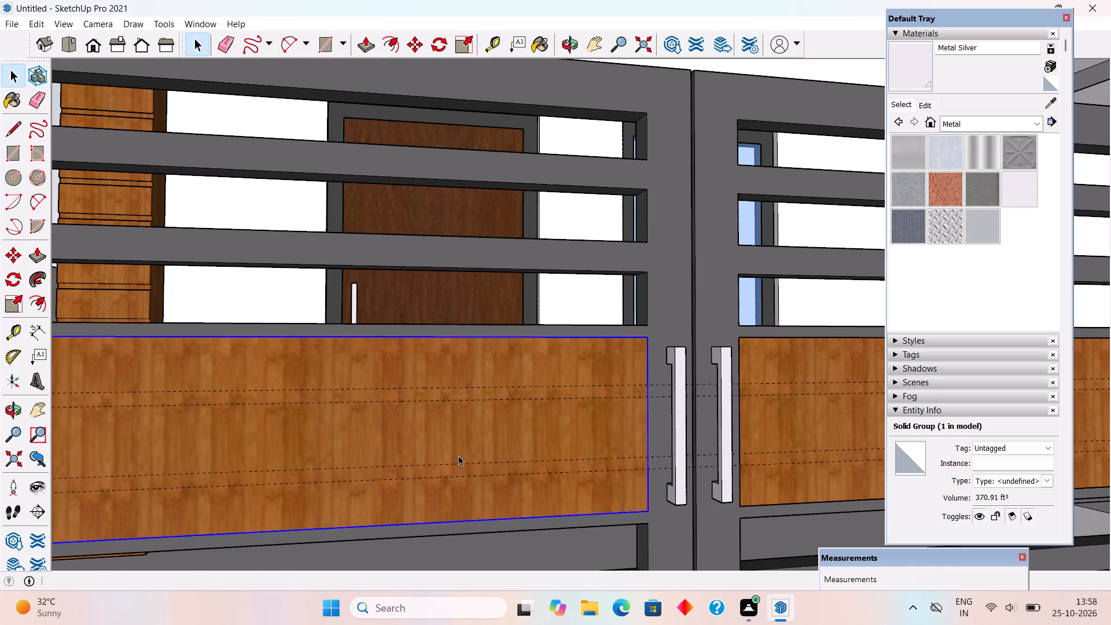
pyautogui.scroll(-6, 459, 445)
pyautogui.scroll(5, 67, 447)
pyautogui.scroll(2, 199, 429)
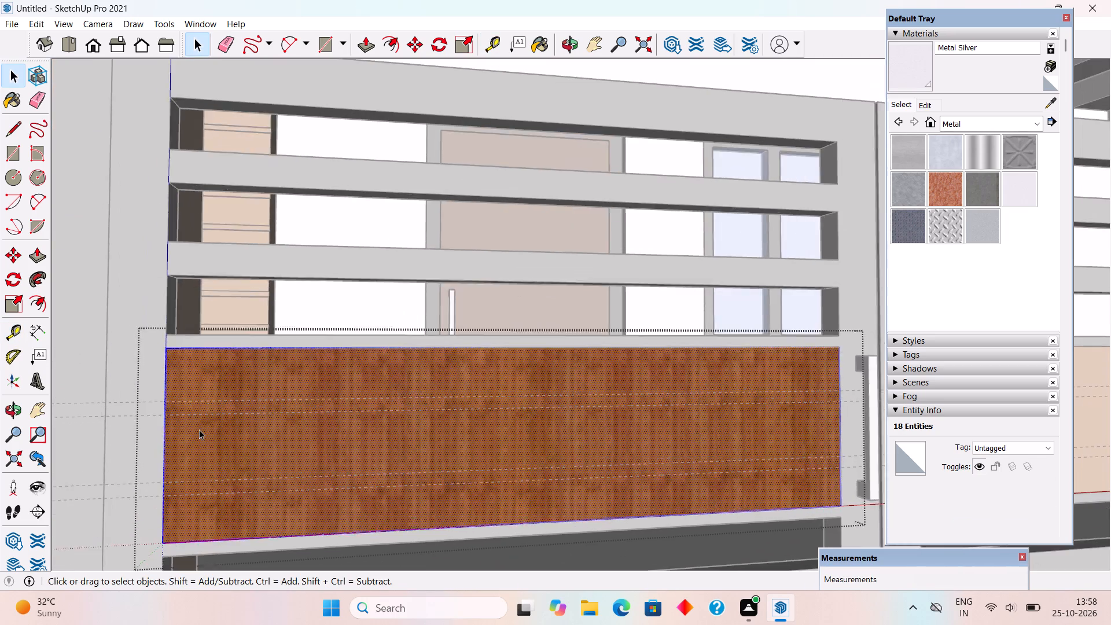
pyautogui.scroll(1, 199, 429)
pyautogui.moveTo(201, 431); pyautogui.dragTo(226, 462, button='middle')
pyautogui.press('r')
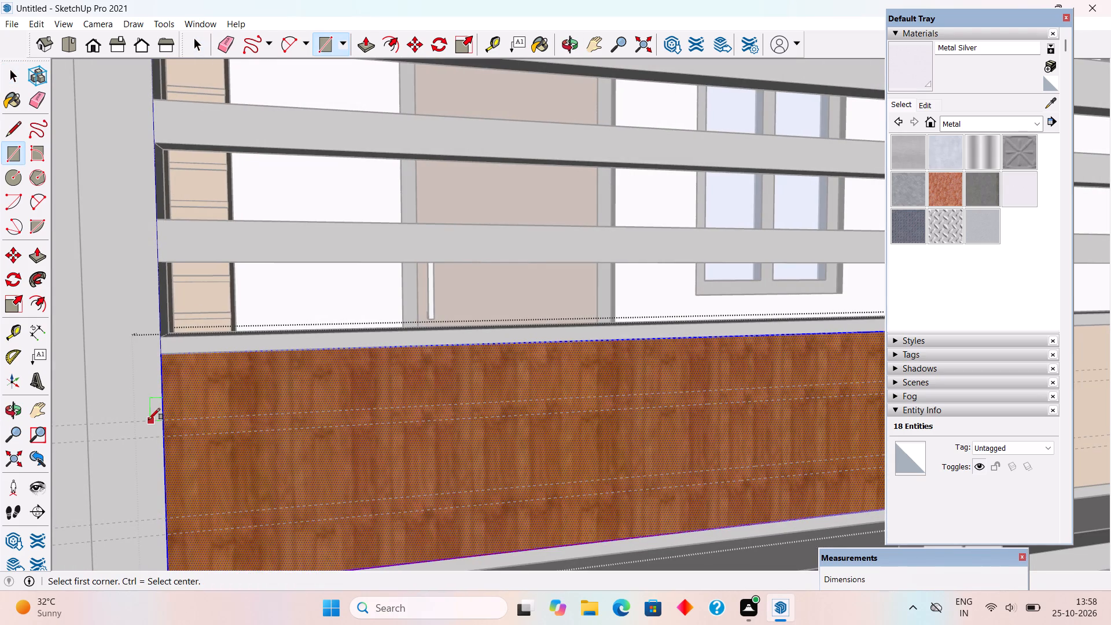
pyautogui.click(161, 421)
pyautogui.scroll(-5, 156, 424)
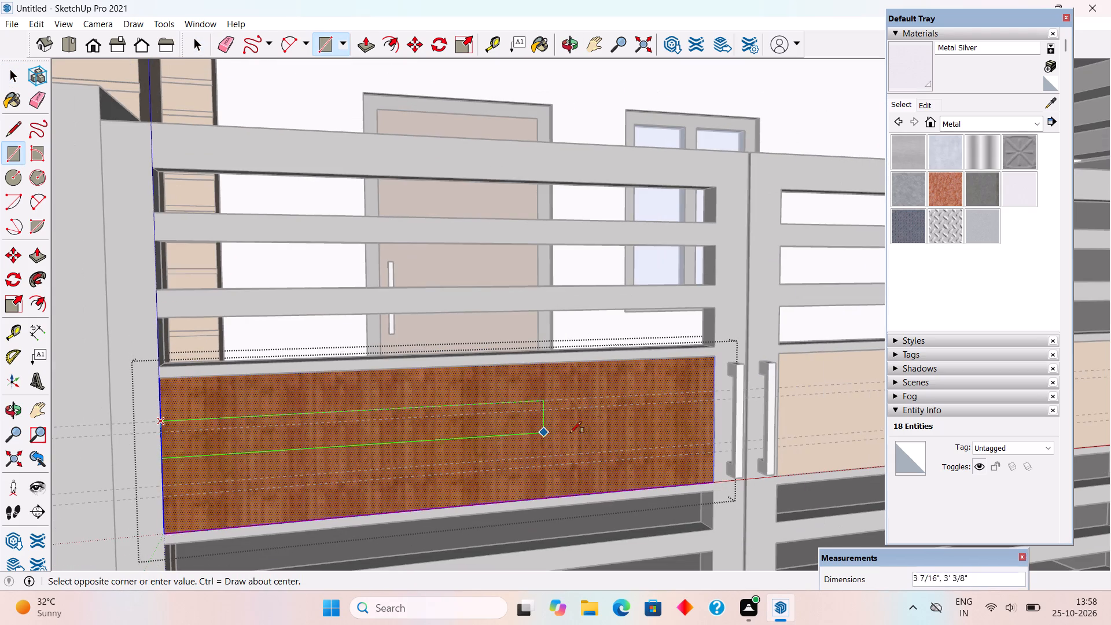
pyautogui.scroll(4, 702, 394)
pyautogui.click(721, 405)
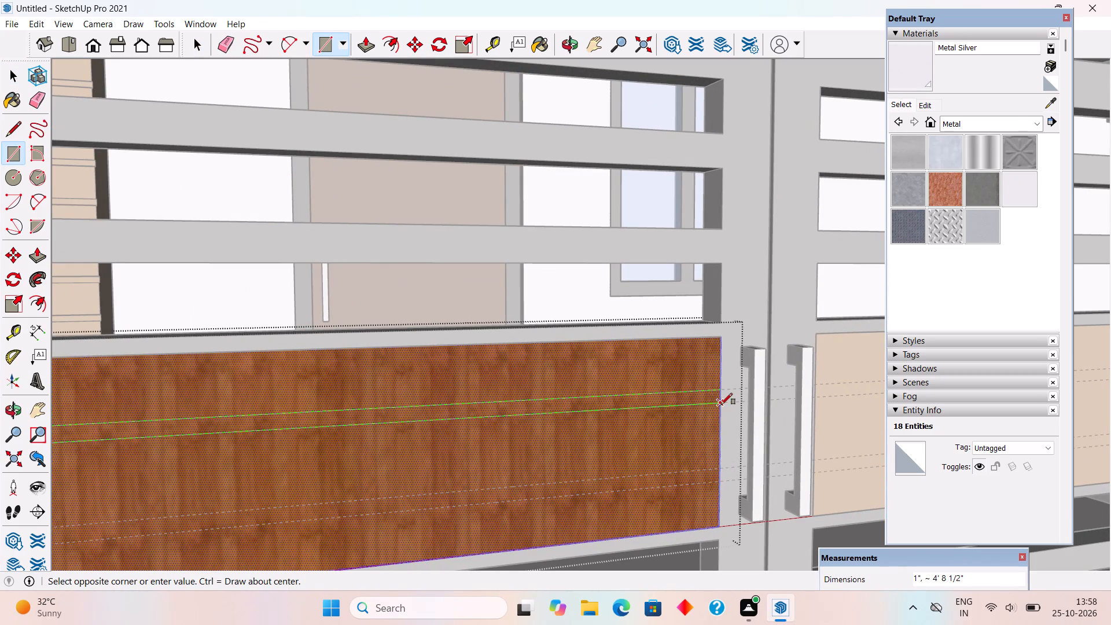
# Draw a second 1-inch-high rectangle across the left gate panel between the lower pair of guides.
pyautogui.scroll(-4, 565, 502)
pyautogui.scroll(-4, 240, 509)
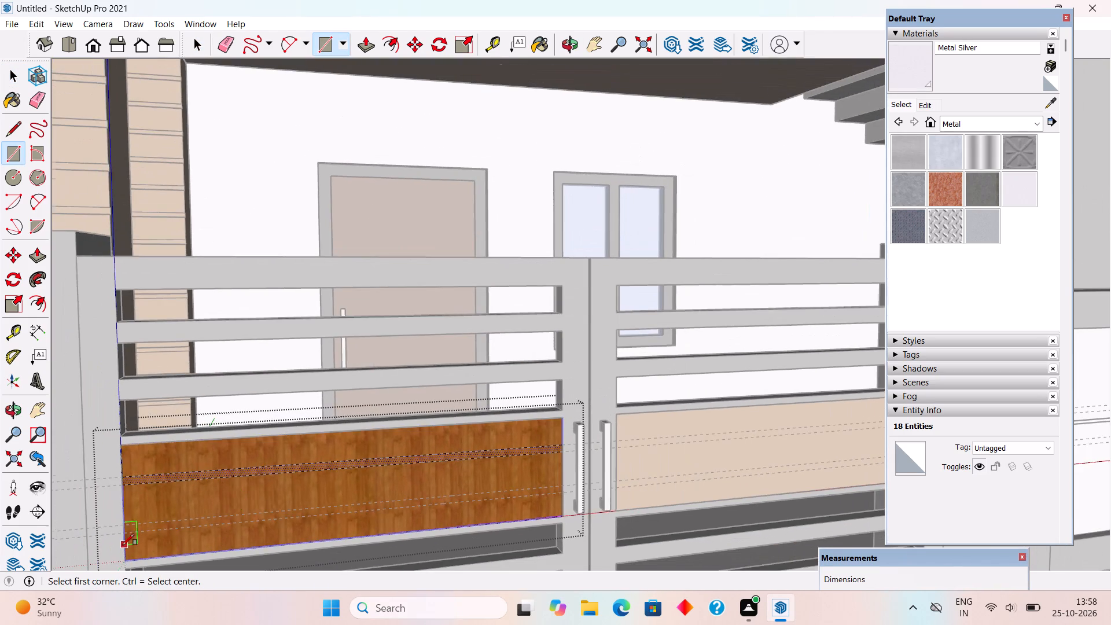
pyautogui.scroll(4, 123, 545)
pyautogui.click(120, 520)
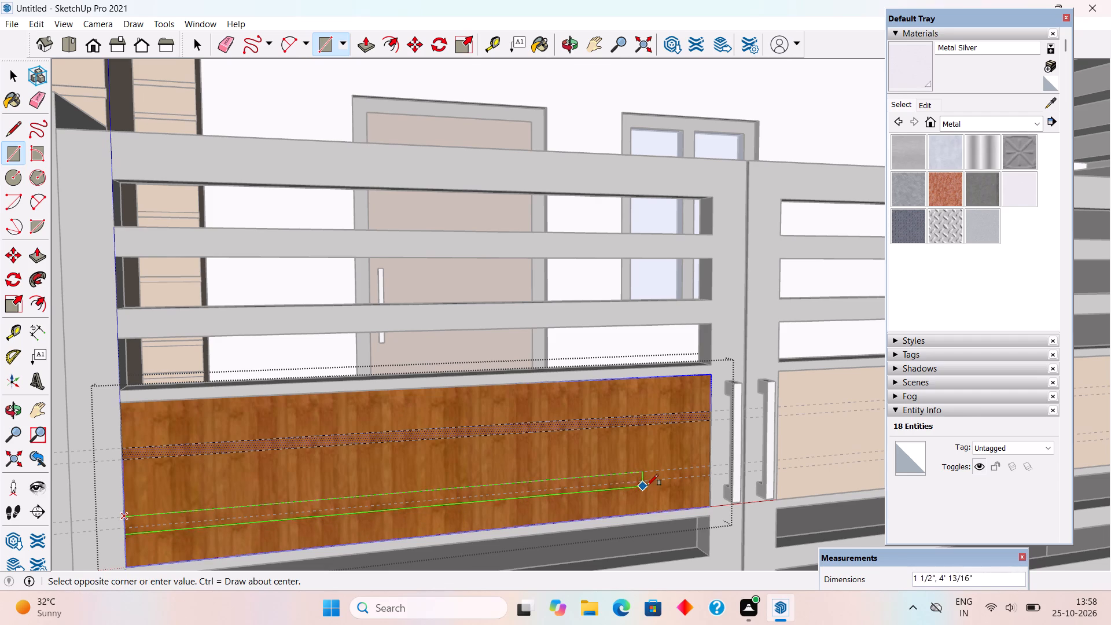
pyautogui.click(709, 476)
pyautogui.moveTo(633, 491); pyautogui.dragTo(725, 467, button='middle')
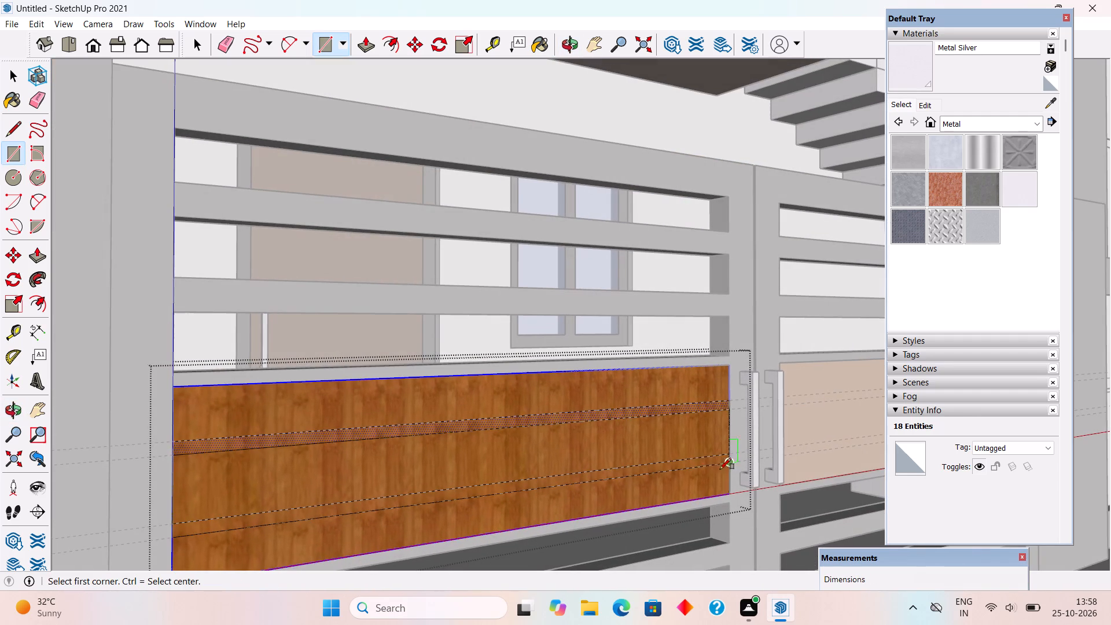
# Push both strips of the left gate panel in by 0.5 inch to form grooves, and close the group.
pyautogui.press('p')
pyautogui.click(323, 435)
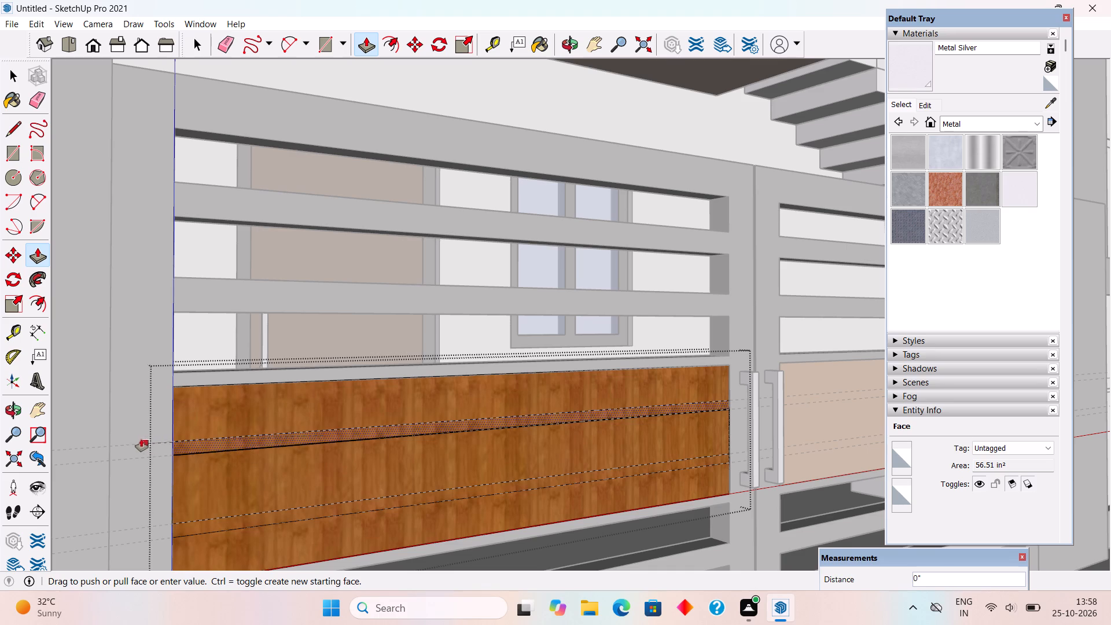
pyautogui.write('.5"')
pyautogui.press('Return')
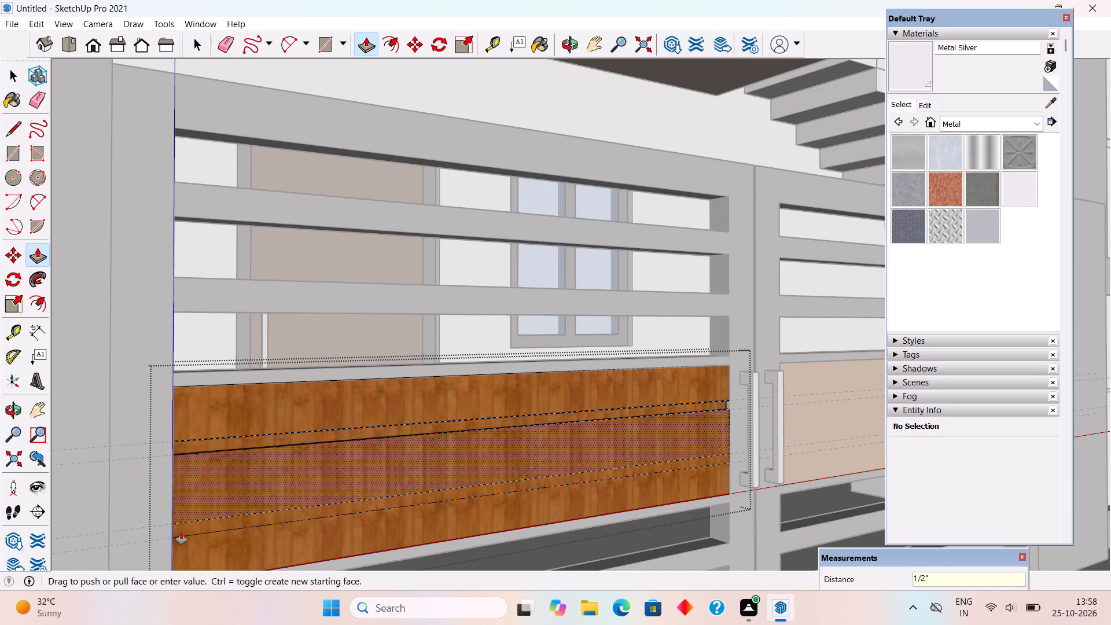
pyautogui.doubleClick(181, 532)
pyautogui.press('space')
pyautogui.scroll(-5, 126, 495)
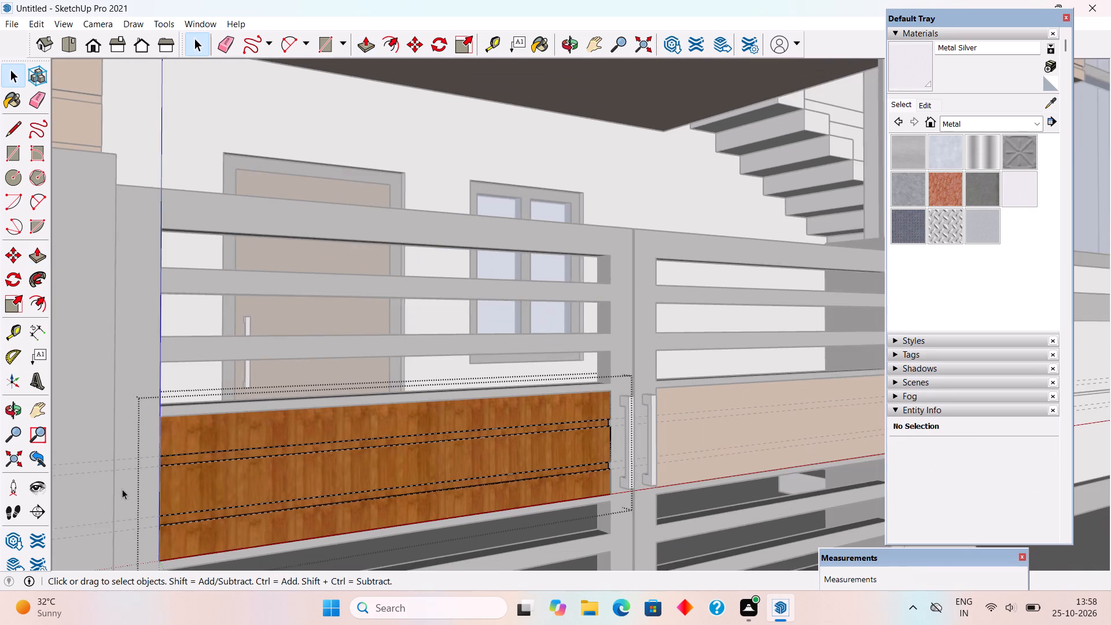
pyautogui.scroll(-2, 122, 489)
pyautogui.scroll(-1, 688, 481)
pyautogui.moveTo(716, 447); pyautogui.dragTo(625, 448, button='middle')
pyautogui.click(624, 448)
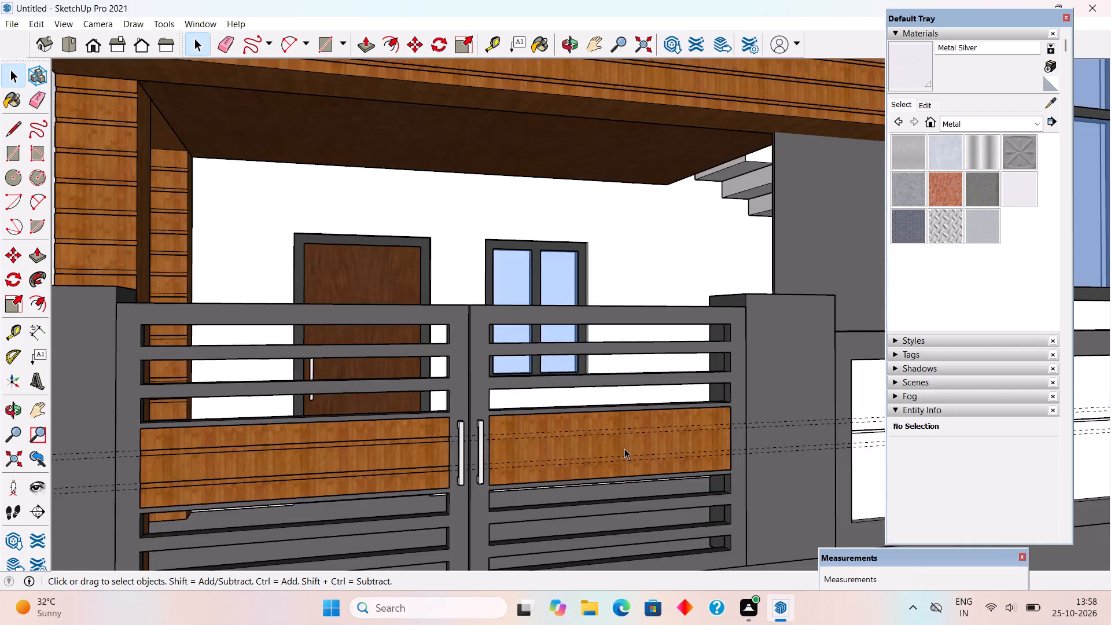
# Inside the right gate panel's group, draw a 1-inch-high rectangle across its full width between the upper pair of guides.
pyautogui.scroll(6, 624, 448)
pyautogui.moveTo(643, 467); pyautogui.dragTo(595, 463, button='middle')
pyautogui.tripleClick(592, 437)
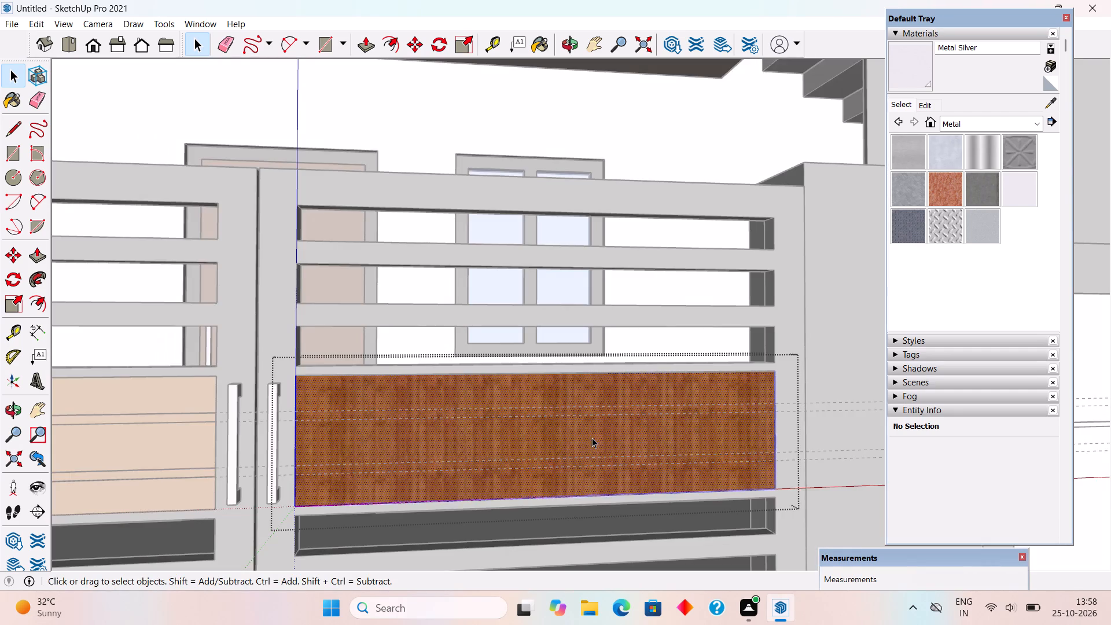
pyautogui.scroll(5, 594, 437)
pyautogui.press('r')
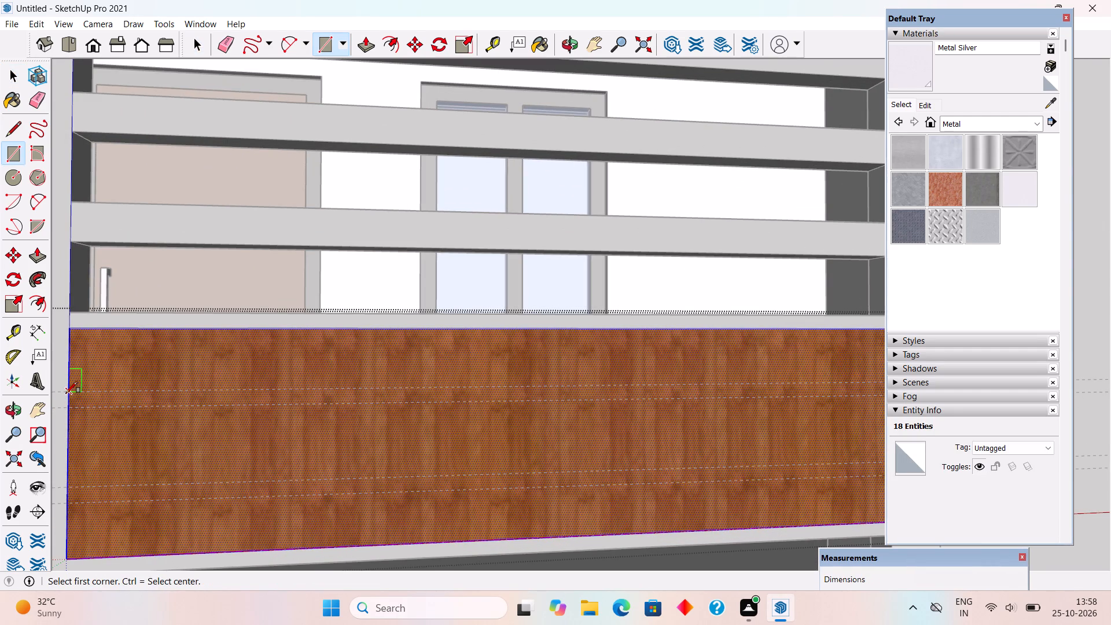
pyautogui.click(66, 393)
pyautogui.scroll(-3, 66, 394)
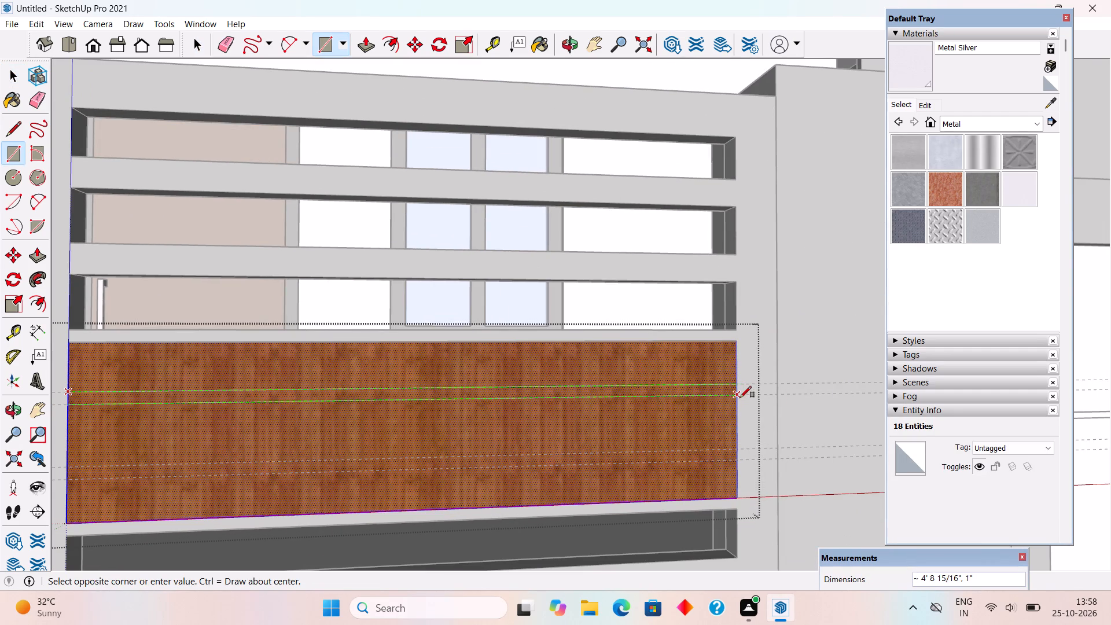
pyautogui.click(738, 397)
# Draw a second 1-inch-high rectangle across the right gate panel between the lower pair of guides.
pyautogui.scroll(-5, 738, 397)
pyautogui.scroll(4, 339, 452)
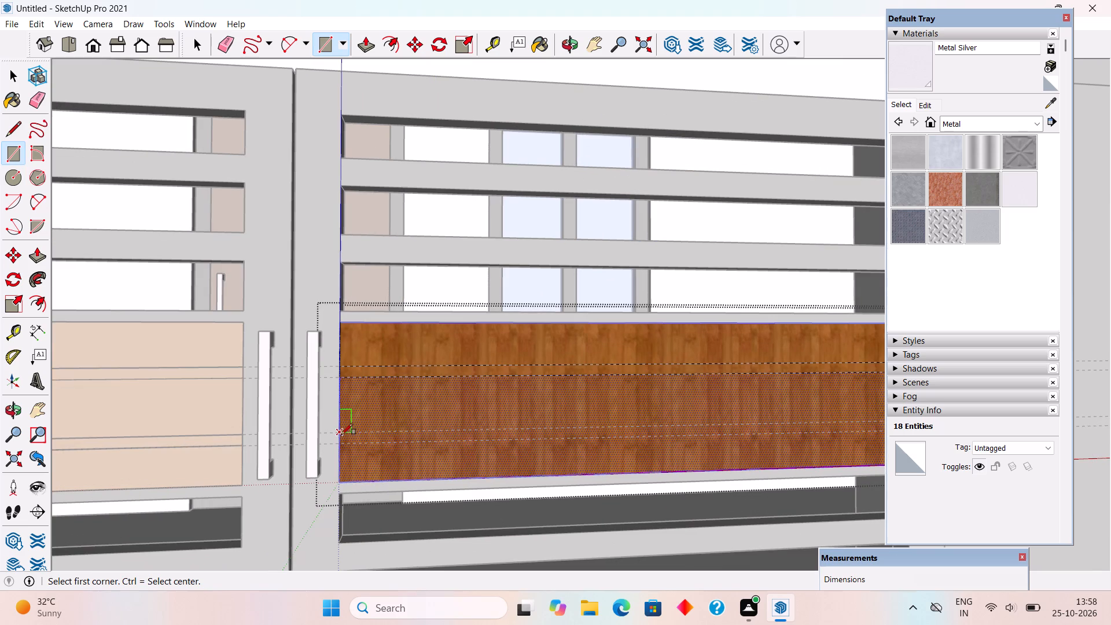
pyautogui.click(341, 433)
pyautogui.scroll(-4, 632, 450)
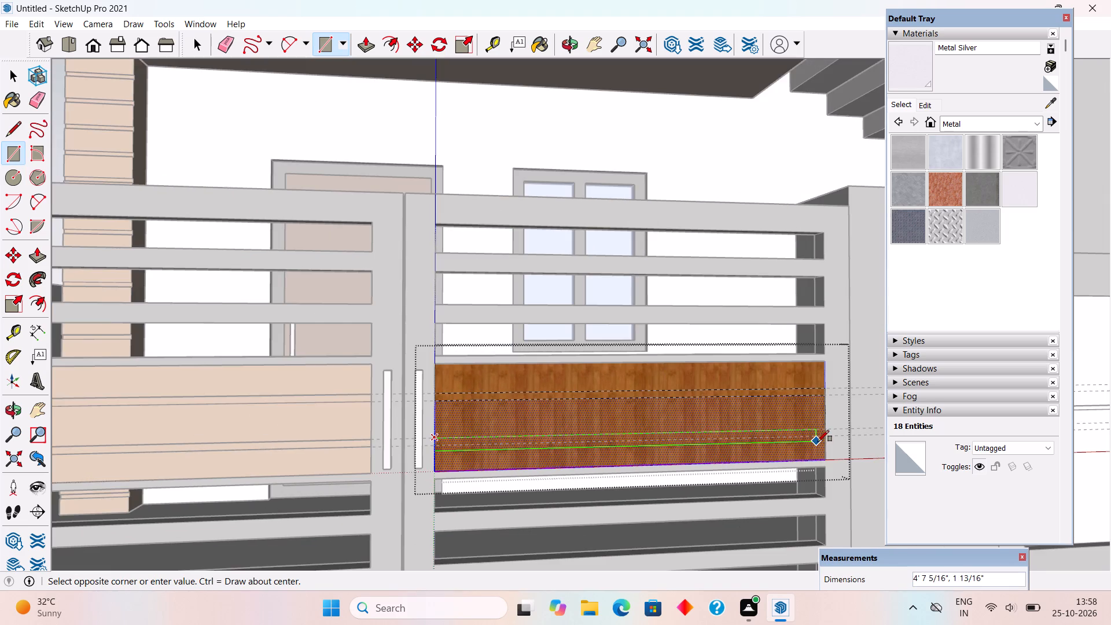
pyautogui.scroll(7, 819, 441)
pyautogui.click(834, 433)
pyautogui.moveTo(740, 482); pyautogui.dragTo(885, 503, button='middle')
pyautogui.press('space')
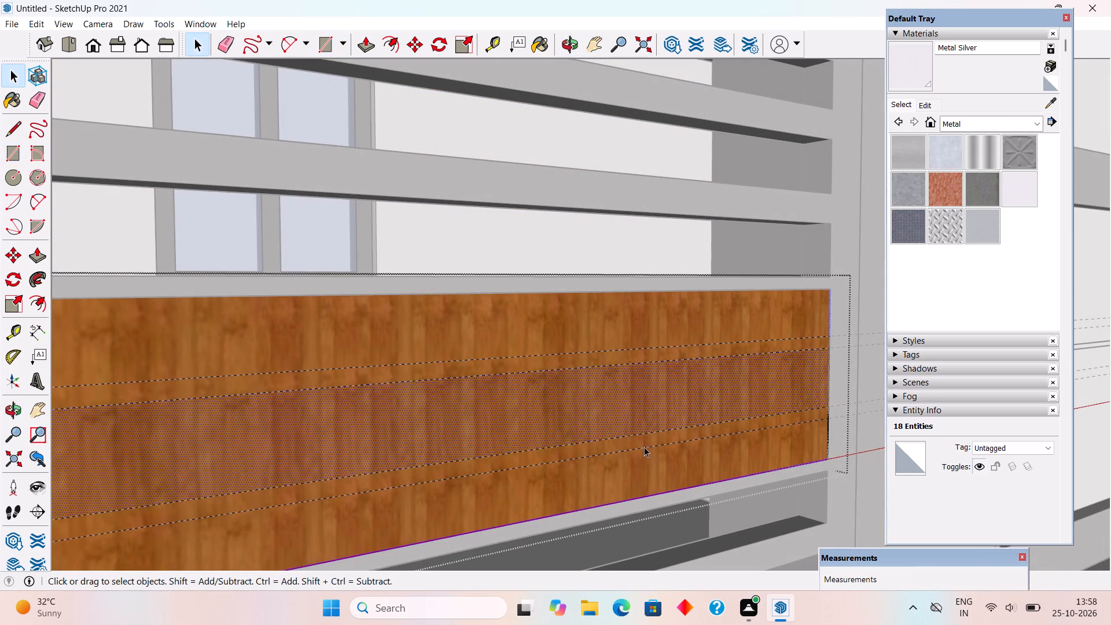
# Push both strips of the right gate panel in by 0.5 inch to form grooves, and close the group.
pyautogui.press('p')
pyautogui.click(585, 357)
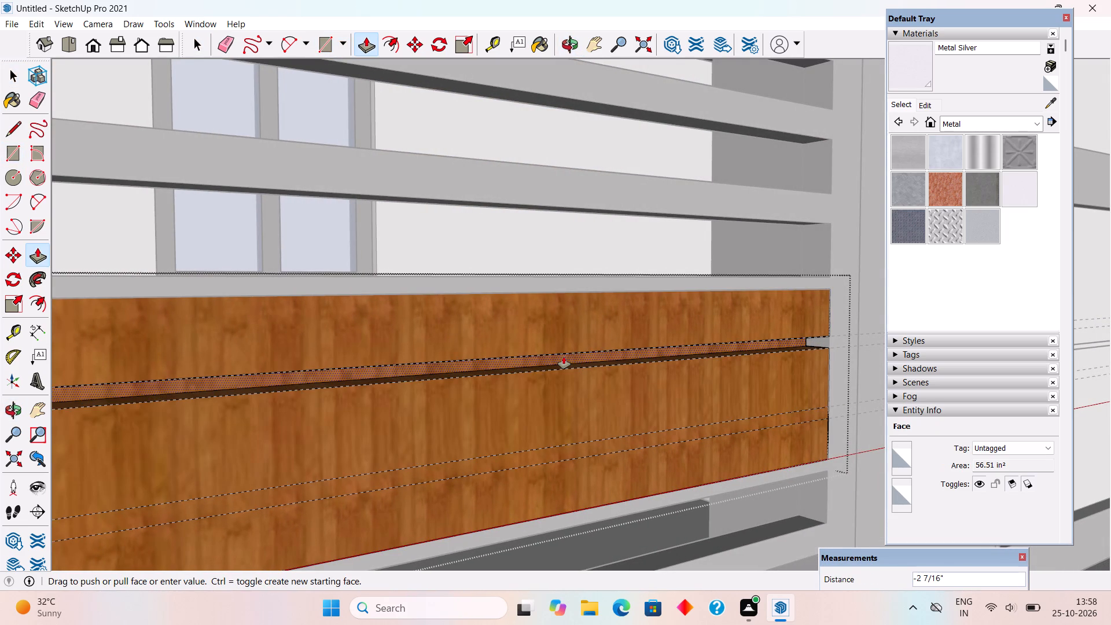
pyautogui.write('.5"')
pyautogui.press('Return')
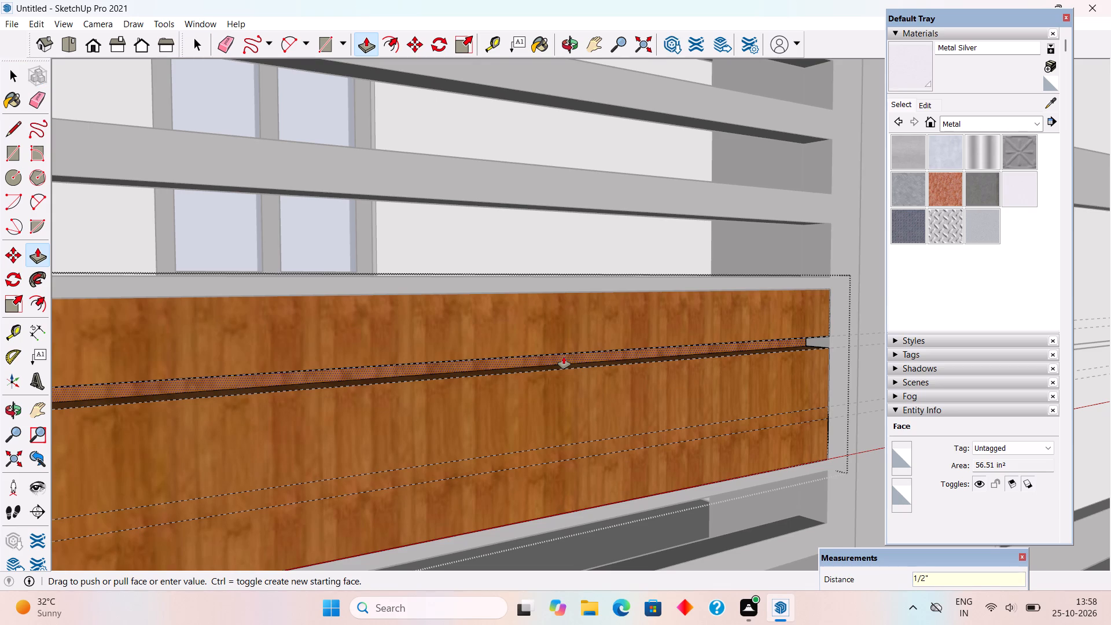
pyautogui.doubleClick(566, 450)
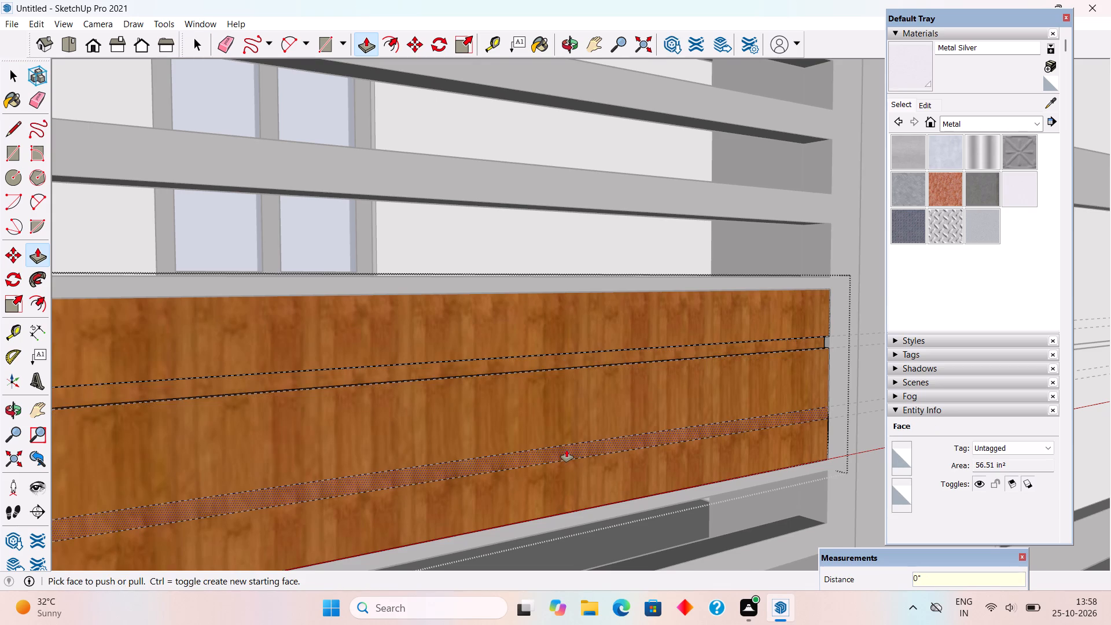
pyautogui.press('space')
pyautogui.scroll(-6, 567, 450)
pyautogui.scroll(-9, 626, 399)
pyautogui.scroll(1, 627, 387)
pyautogui.scroll(-5, 627, 387)
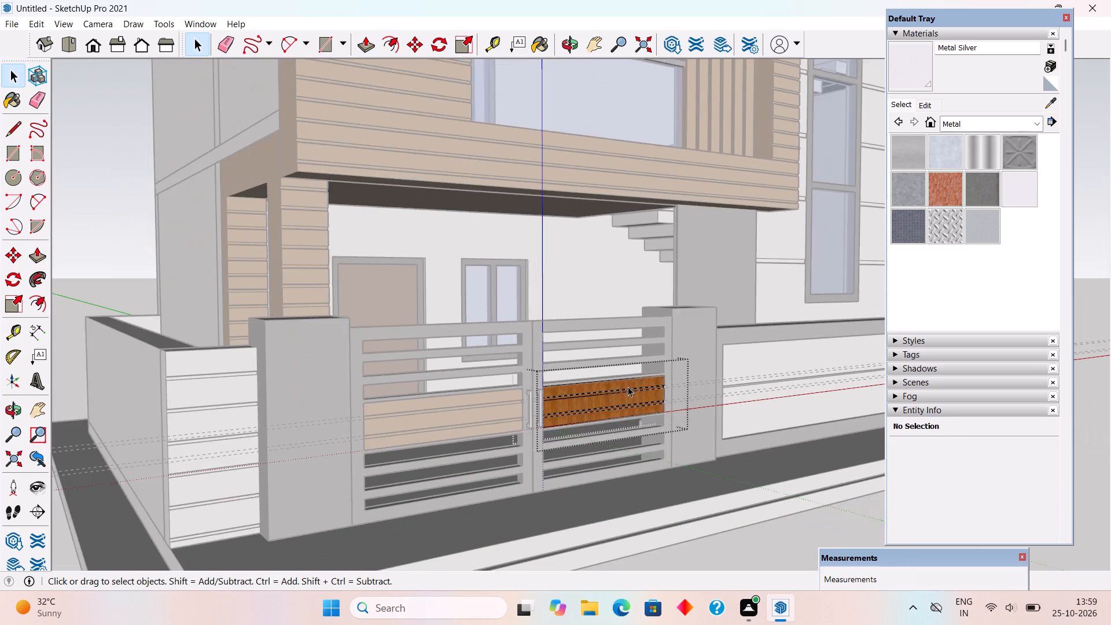
pyautogui.moveTo(627, 387); pyautogui.dragTo(475, 396, button='middle')
pyautogui.scroll(-1, 605, 395)
pyautogui.click(186, 247)
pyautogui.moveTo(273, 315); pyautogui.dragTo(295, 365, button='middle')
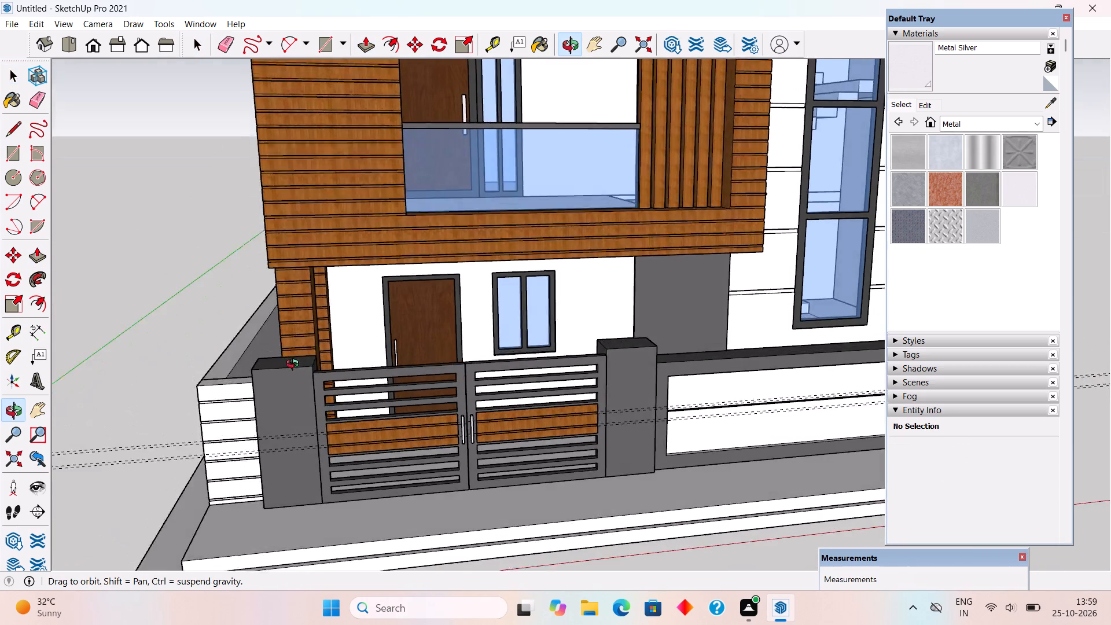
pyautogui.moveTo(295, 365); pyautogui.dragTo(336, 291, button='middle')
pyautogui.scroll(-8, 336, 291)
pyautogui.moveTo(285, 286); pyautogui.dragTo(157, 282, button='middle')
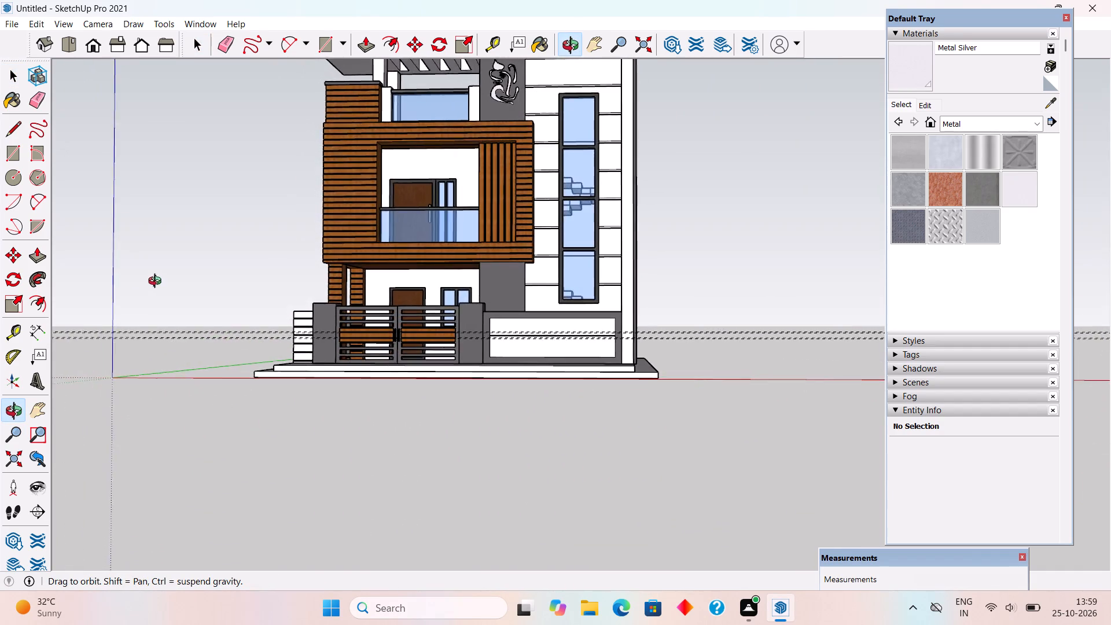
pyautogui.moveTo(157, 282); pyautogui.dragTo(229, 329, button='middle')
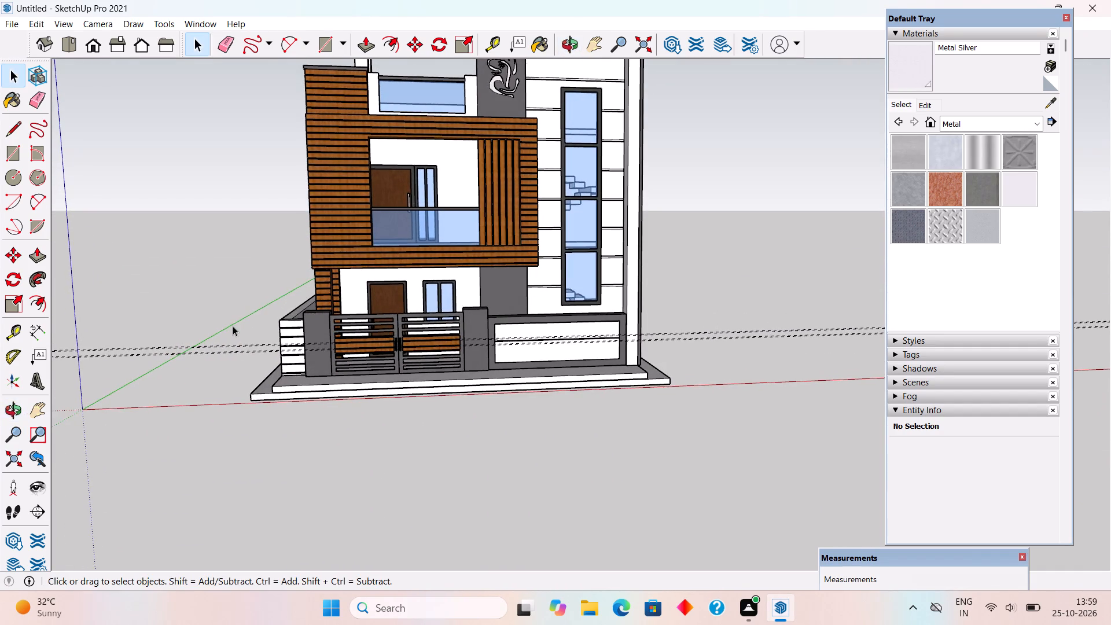
# Delete all the construction guides from the house model.
pyautogui.scroll(-5, 233, 326)
pyautogui.moveTo(186, 267); pyautogui.dragTo(277, 306, button='middle')
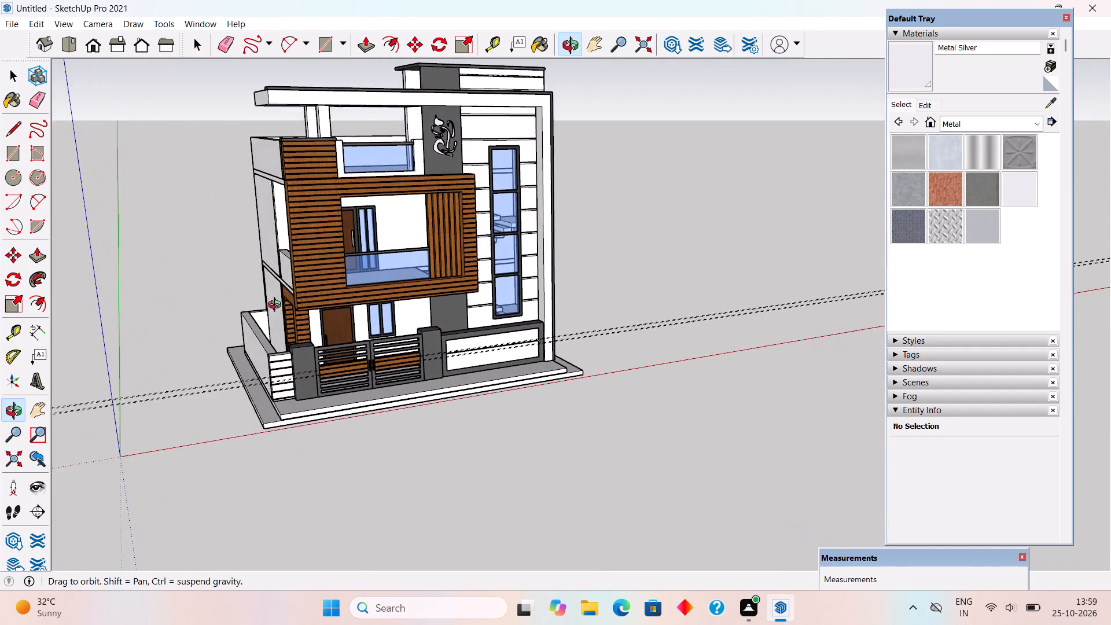
pyautogui.moveTo(277, 306); pyautogui.dragTo(245, 309, button='middle')
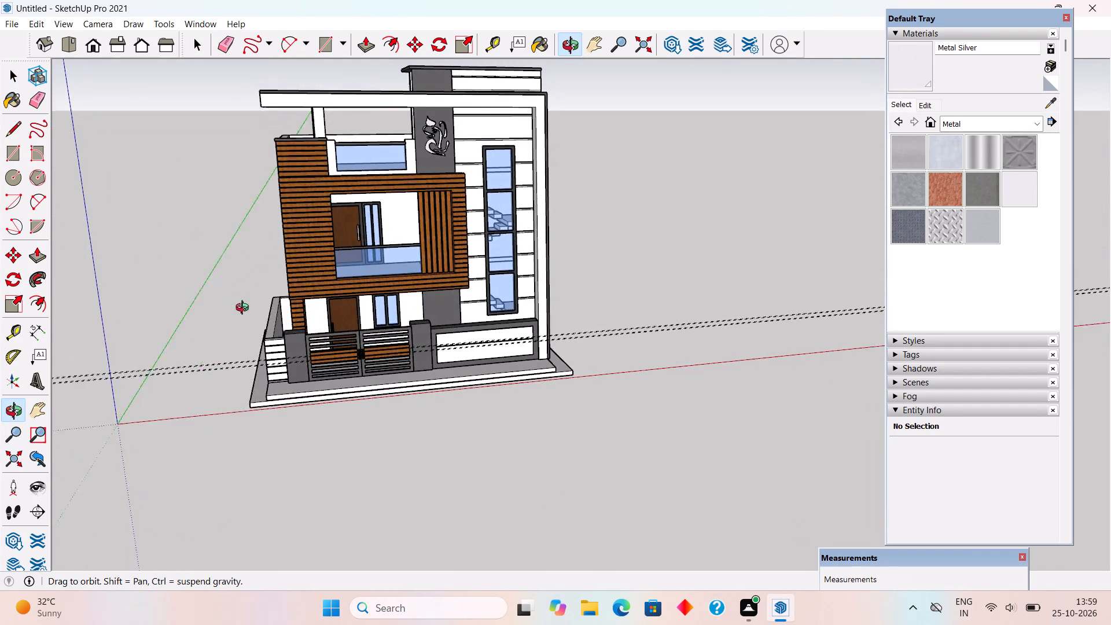
pyautogui.moveTo(245, 309); pyautogui.dragTo(289, 319, button='middle')
pyautogui.scroll(1, 289, 319)
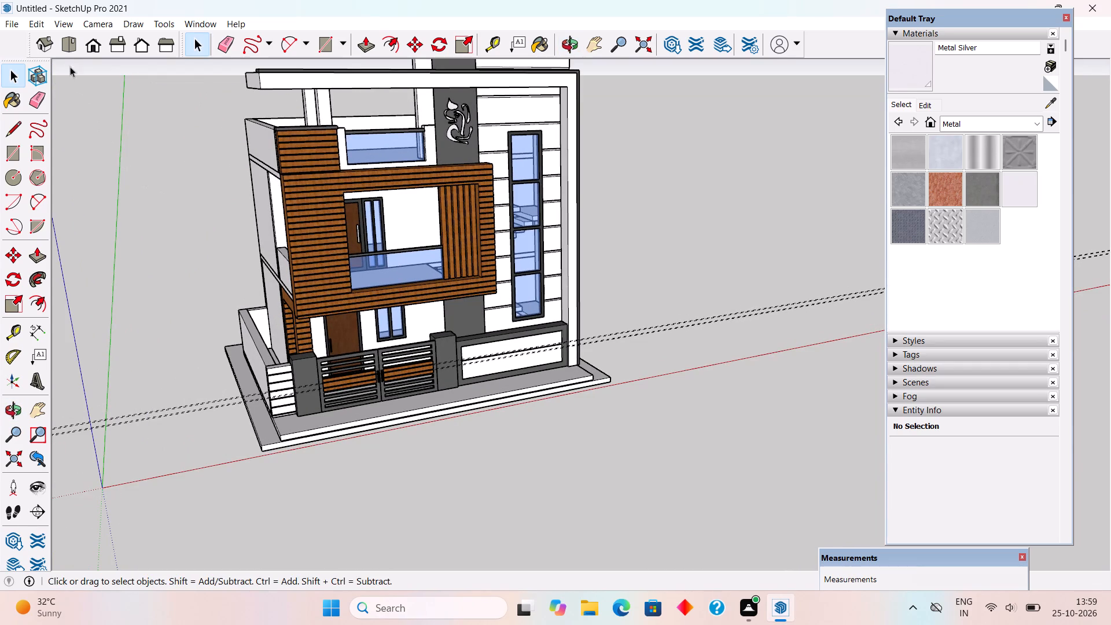
pyautogui.click(41, 20)
pyautogui.click(99, 153)
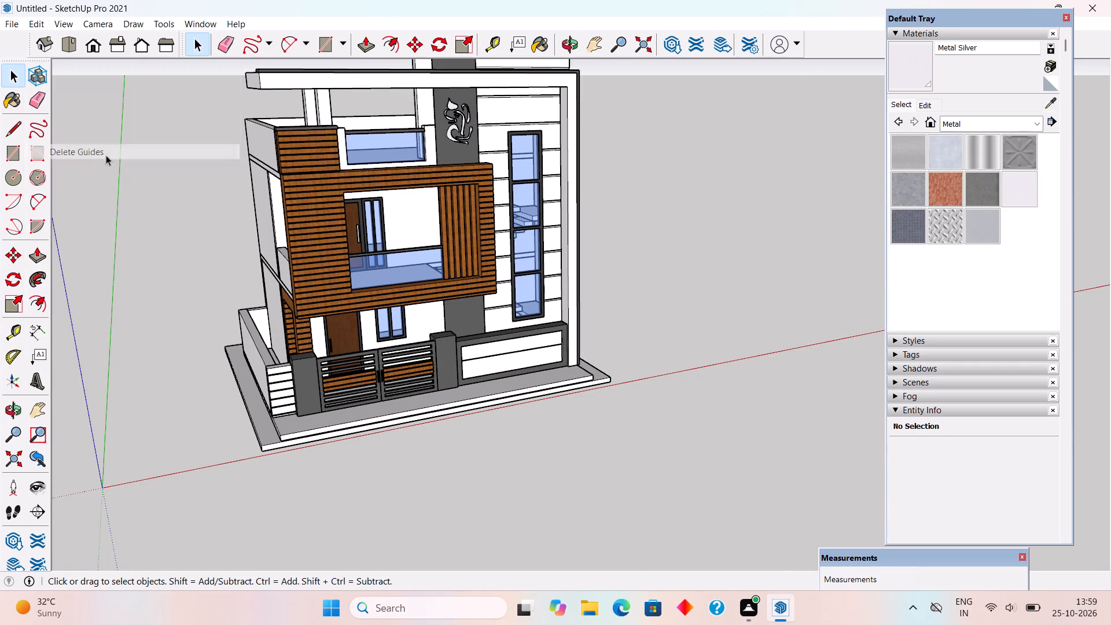
# Examine the finished house from several angles, including the balcony cladding, entrance gate, roof frame and stair window.
pyautogui.scroll(-3, 317, 357)
pyautogui.moveTo(323, 347); pyautogui.dragTo(186, 247, button='middle')
pyautogui.scroll(2, 186, 246)
pyautogui.moveTo(242, 250); pyautogui.dragTo(170, 339, button='middle')
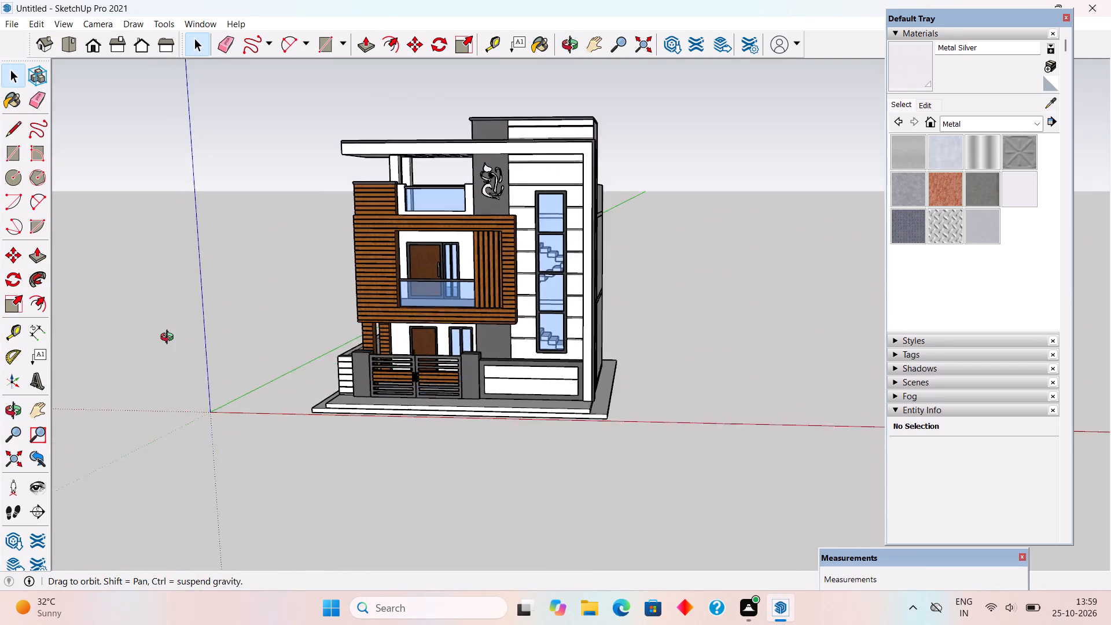
pyautogui.moveTo(170, 339); pyautogui.dragTo(170, 339, button='middle')
pyautogui.scroll(1, 307, 429)
pyautogui.moveTo(551, 466); pyautogui.dragTo(573, 275, button='middle')
pyautogui.moveTo(420, 283); pyautogui.dragTo(432, 299, button='middle')
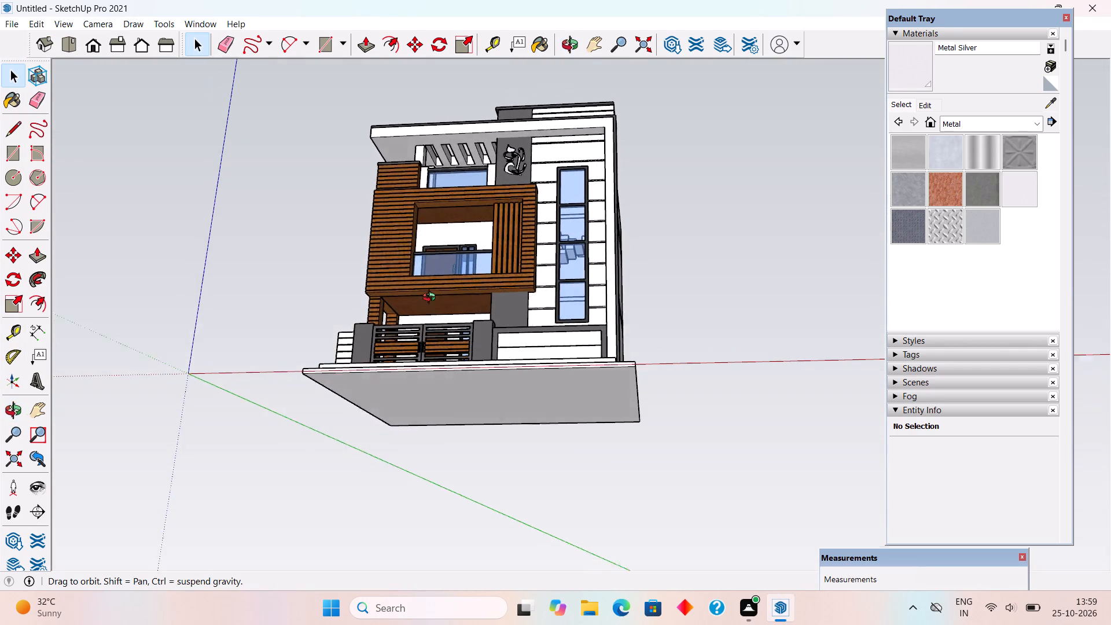
pyautogui.moveTo(432, 299); pyautogui.dragTo(529, 321, button='middle')
pyautogui.moveTo(143, 274); pyautogui.dragTo(58, 380, button='middle')
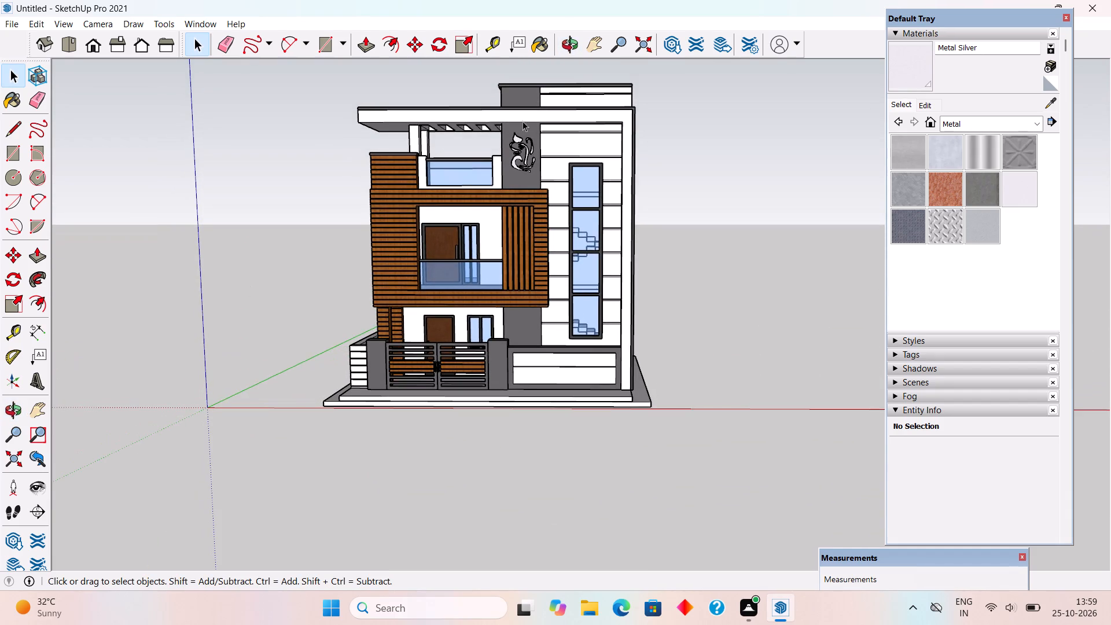
pyautogui.scroll(3, 568, 68)
pyautogui.scroll(1, 575, 131)
pyautogui.moveTo(583, 241); pyautogui.dragTo(600, 222, button='middle')
pyautogui.scroll(1, 600, 222)
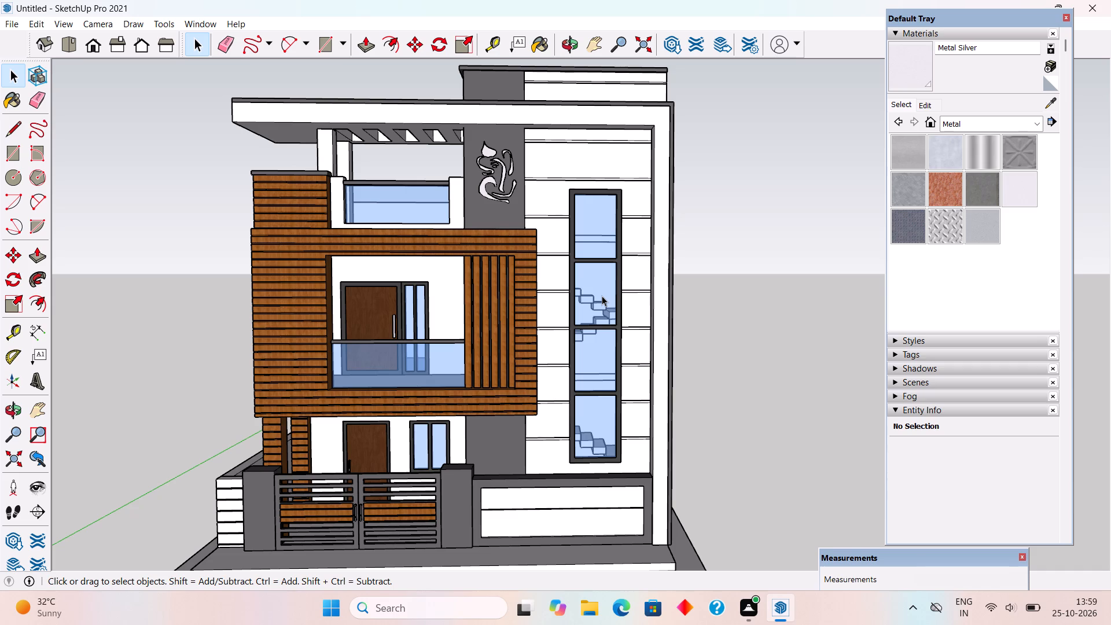
pyautogui.scroll(1, 488, 320)
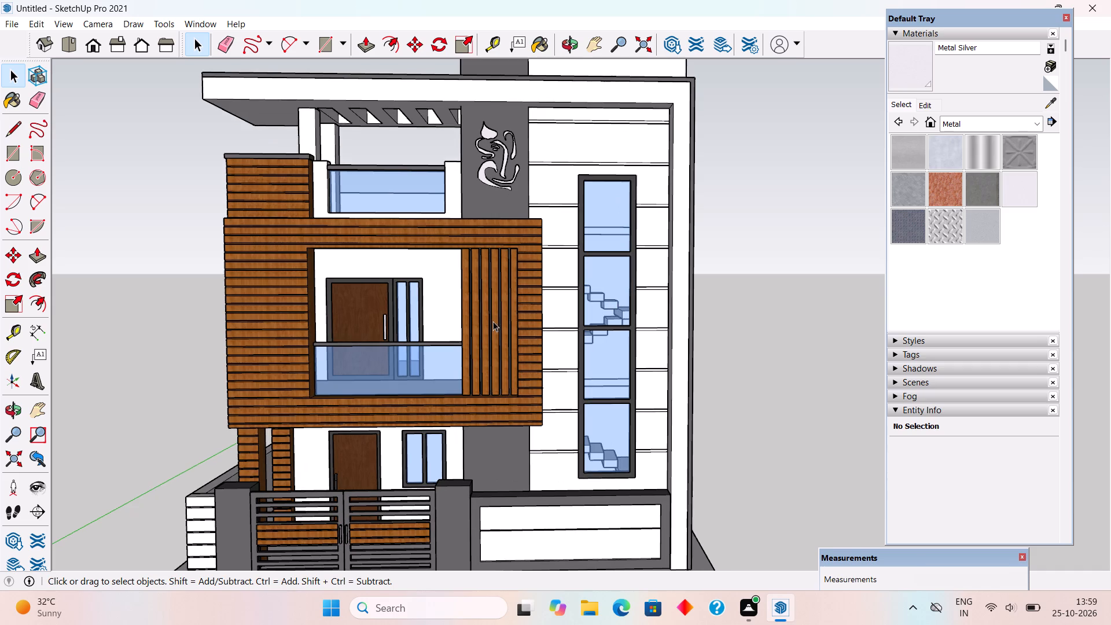
pyautogui.moveTo(492, 302); pyautogui.dragTo(672, 317, button='middle')
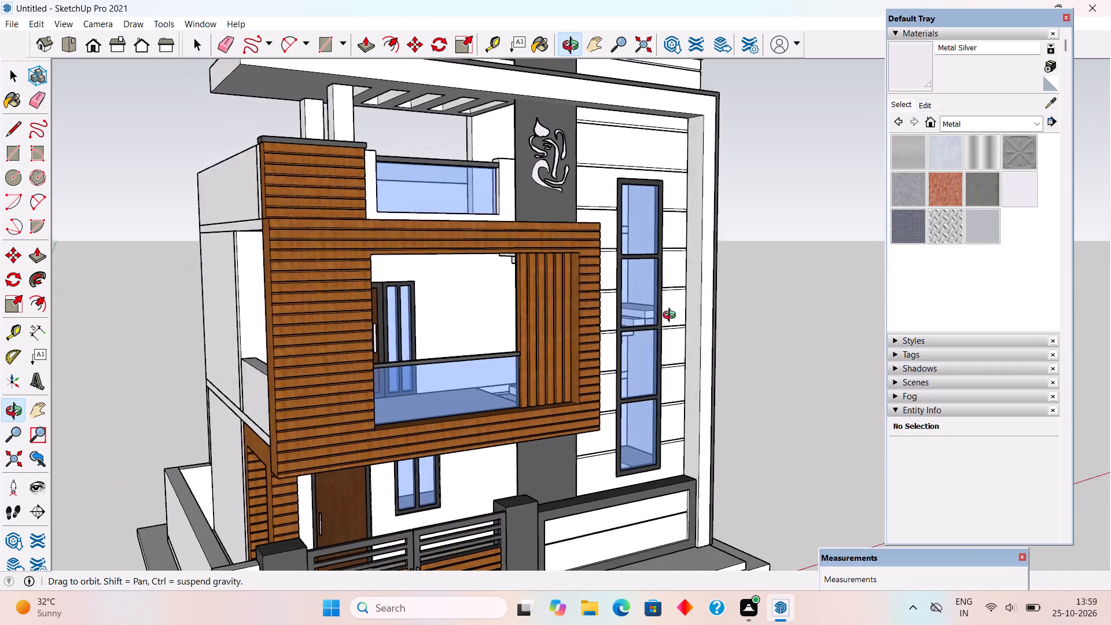
pyautogui.moveTo(672, 317); pyautogui.dragTo(528, 336, button='middle')
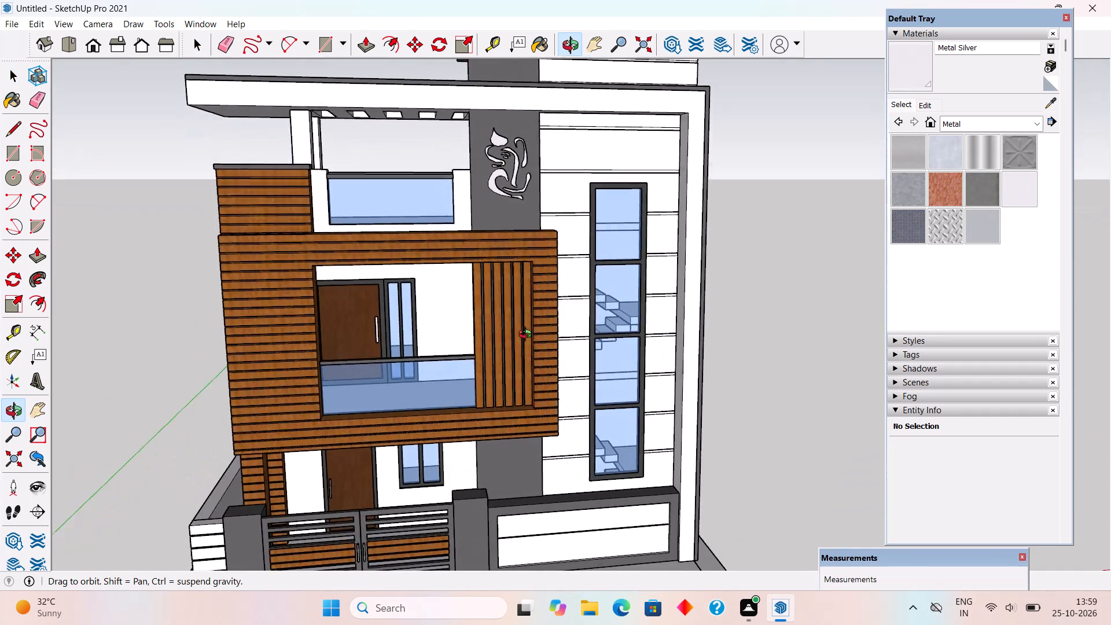
pyautogui.moveTo(528, 336); pyautogui.dragTo(496, 329, button='middle')
pyautogui.scroll(3, 496, 329)
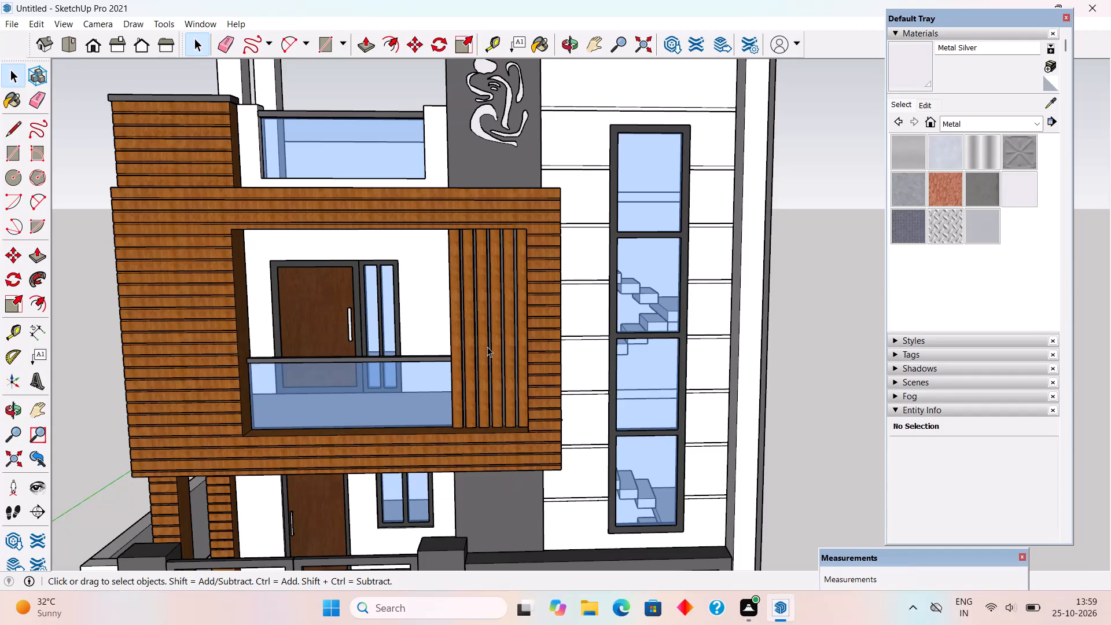
pyautogui.moveTo(481, 329); pyautogui.dragTo(556, 372, button='middle')
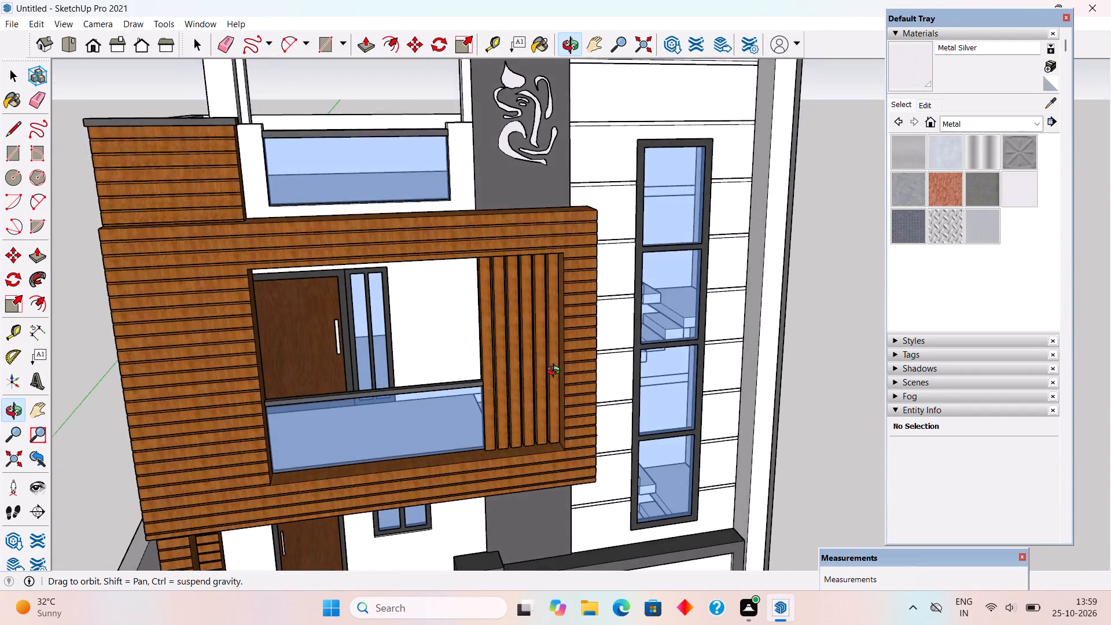
pyautogui.moveTo(556, 372); pyautogui.dragTo(933, 240, button='middle')
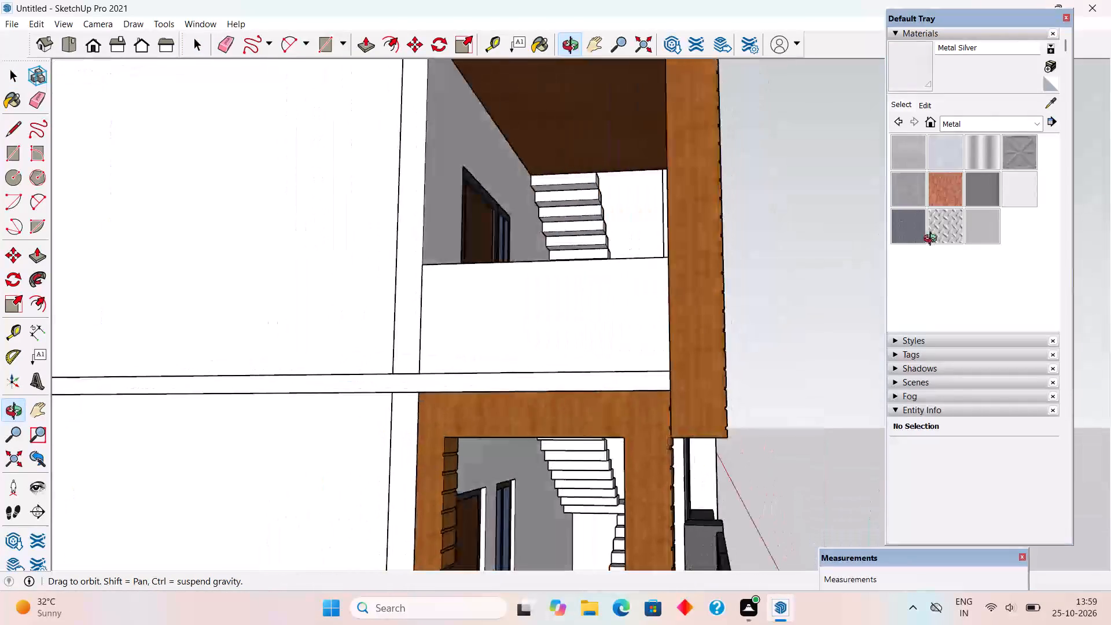
pyautogui.moveTo(933, 240); pyautogui.dragTo(472, 262, button='middle')
pyautogui.scroll(-2, 471, 262)
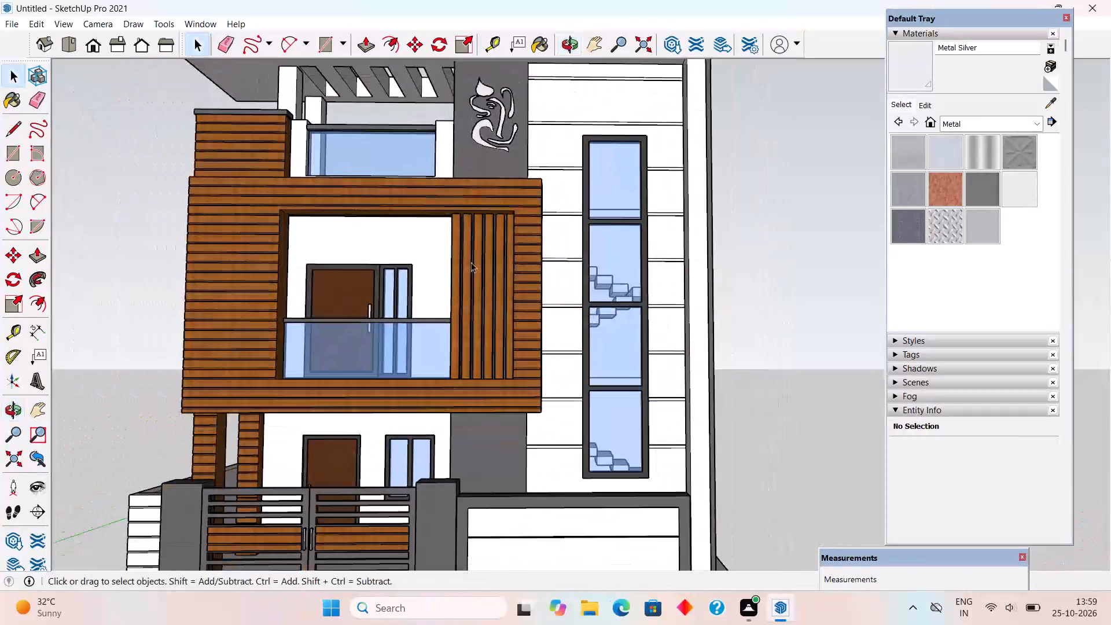
pyautogui.scroll(-5, 471, 262)
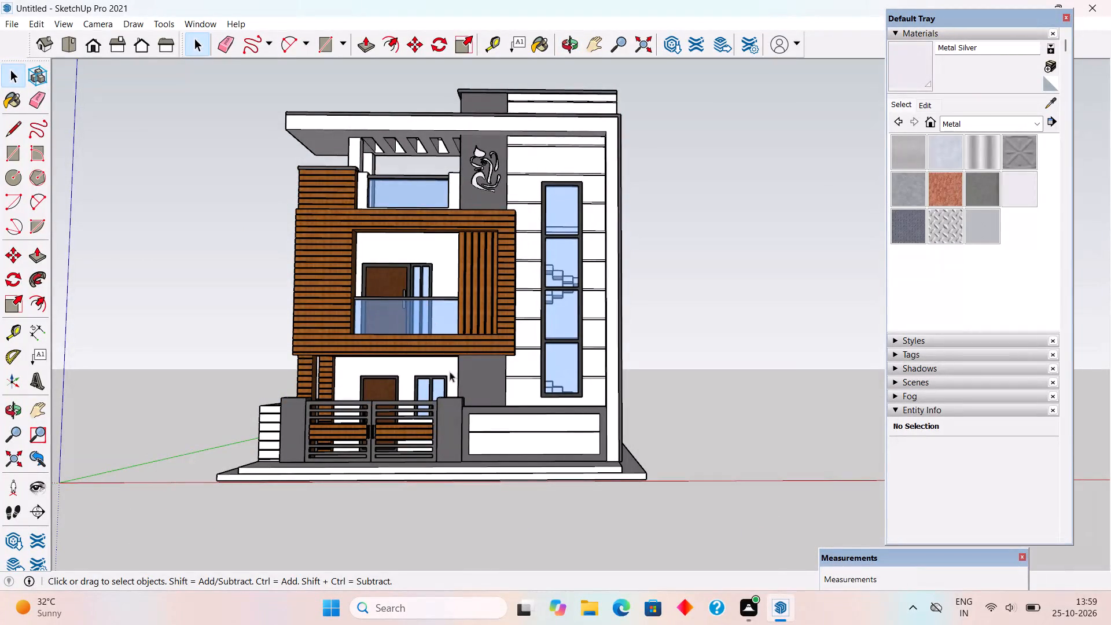
pyautogui.moveTo(466, 432); pyautogui.dragTo(470, 446, button='middle')
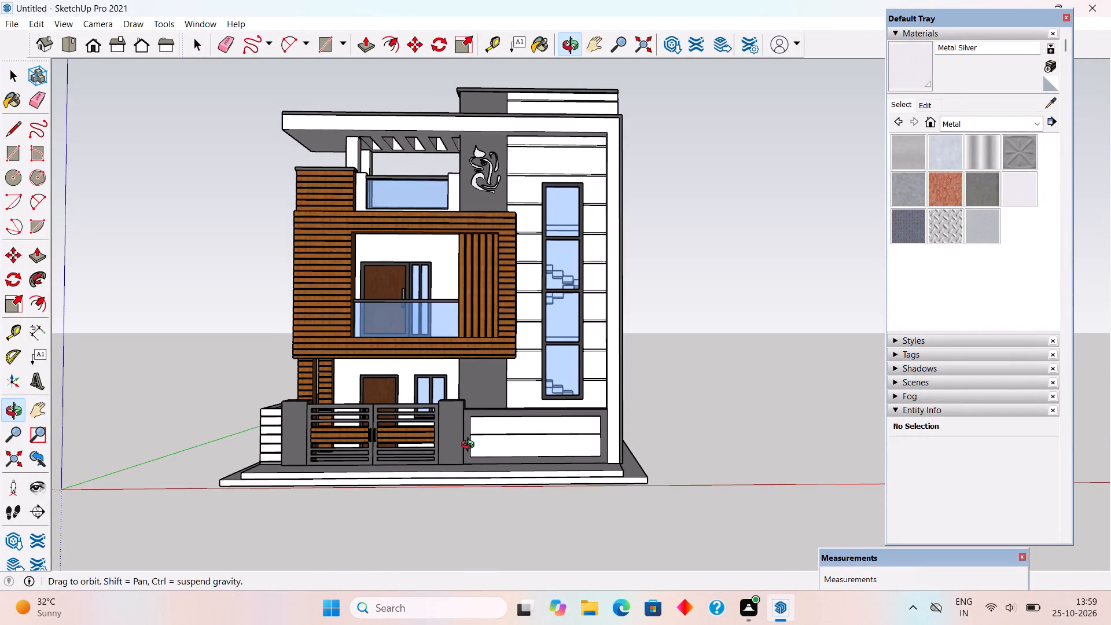
pyautogui.moveTo(470, 446); pyautogui.dragTo(569, 462, button='middle')
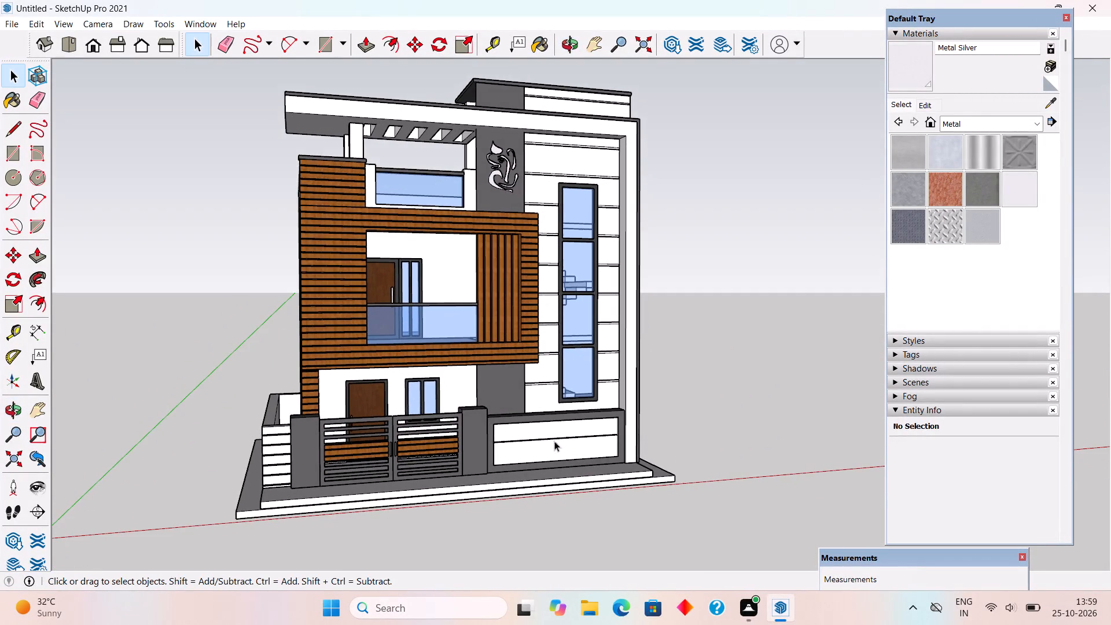
pyautogui.scroll(4, 513, 417)
pyautogui.moveTo(530, 447); pyautogui.dragTo(442, 335, button='middle')
pyautogui.scroll(-6, 438, 340)
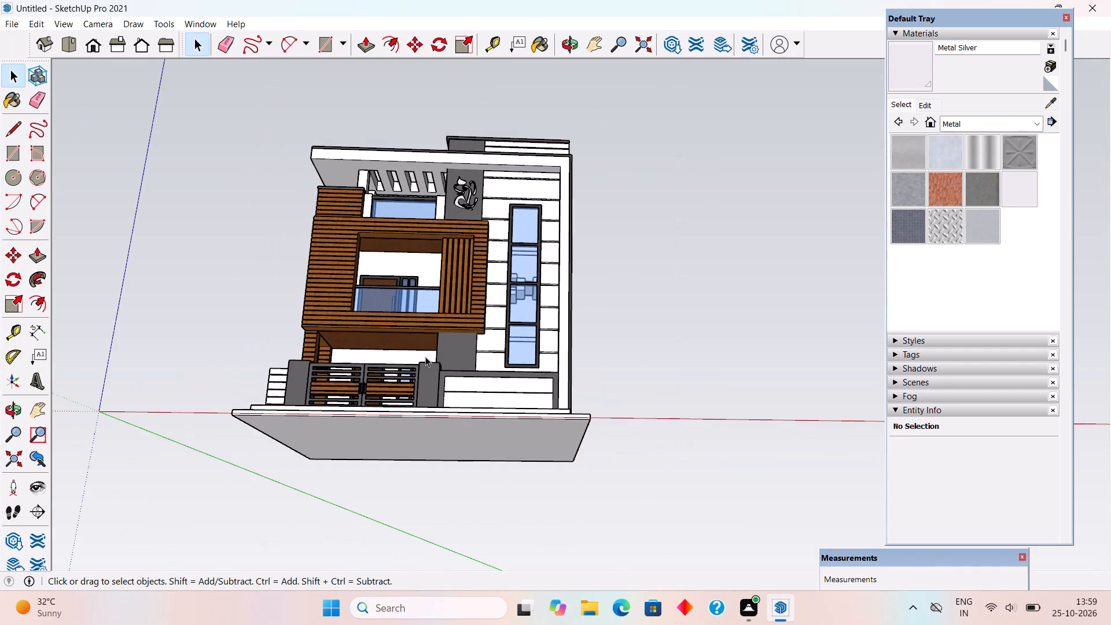
pyautogui.moveTo(285, 405); pyautogui.dragTo(337, 566, button='middle')
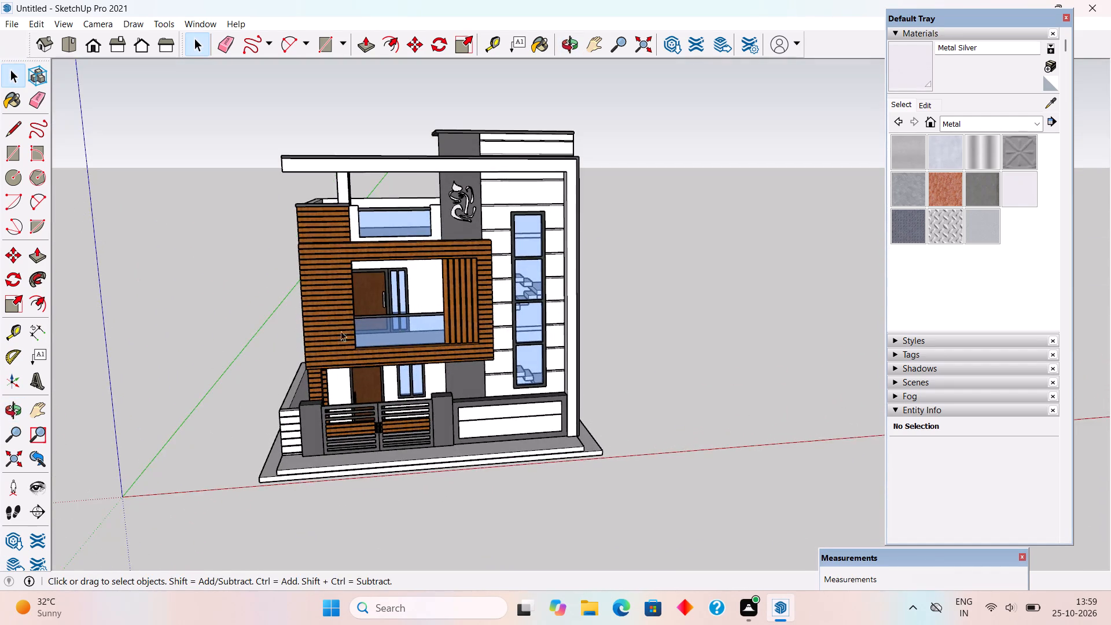
pyautogui.moveTo(336, 322); pyautogui.dragTo(222, 315, button='middle')
pyautogui.scroll(3, 201, 286)
pyautogui.moveTo(201, 286); pyautogui.dragTo(362, 295, button='middle')
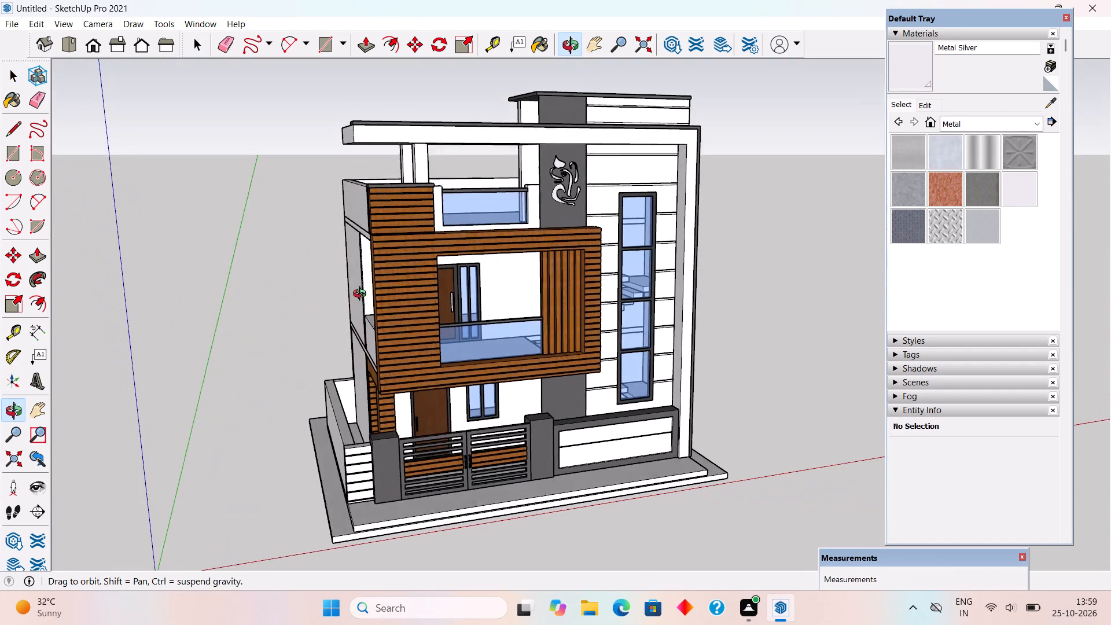
pyautogui.moveTo(362, 295); pyautogui.dragTo(345, 288, button='middle')
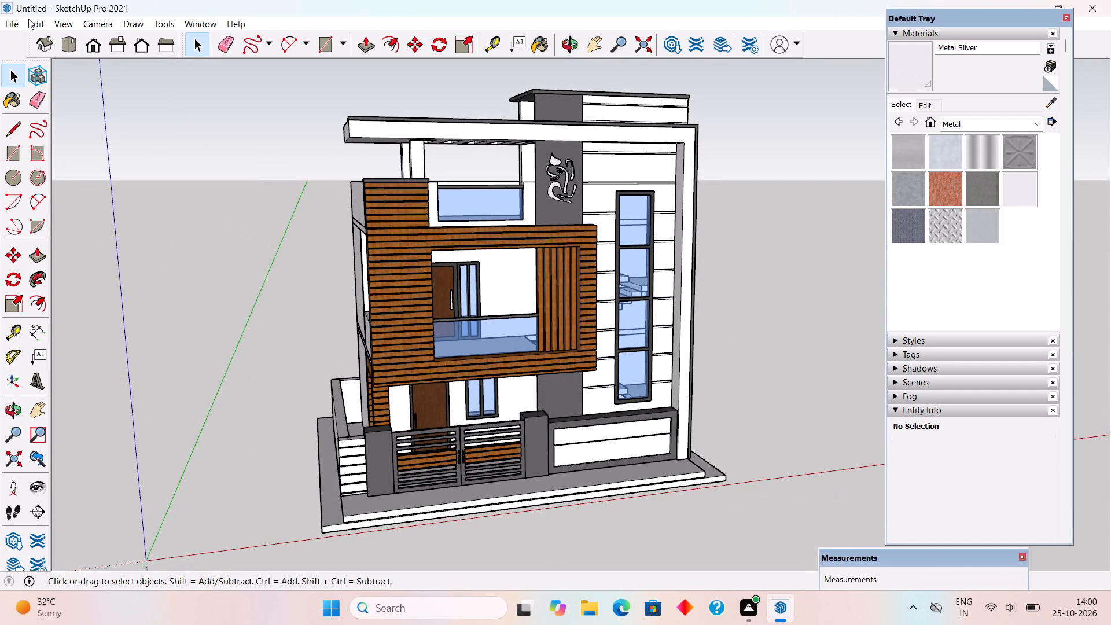
# Save the model in the Downloads folder as a SketchUp file named elevation 33.
pyautogui.click(17, 24)
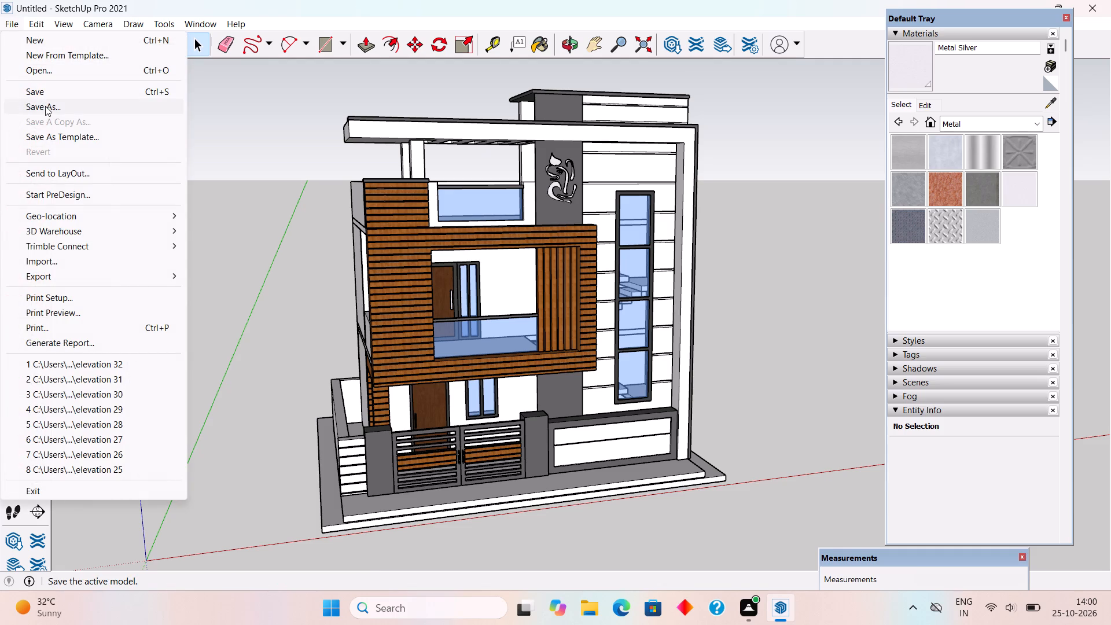
pyautogui.click(45, 106)
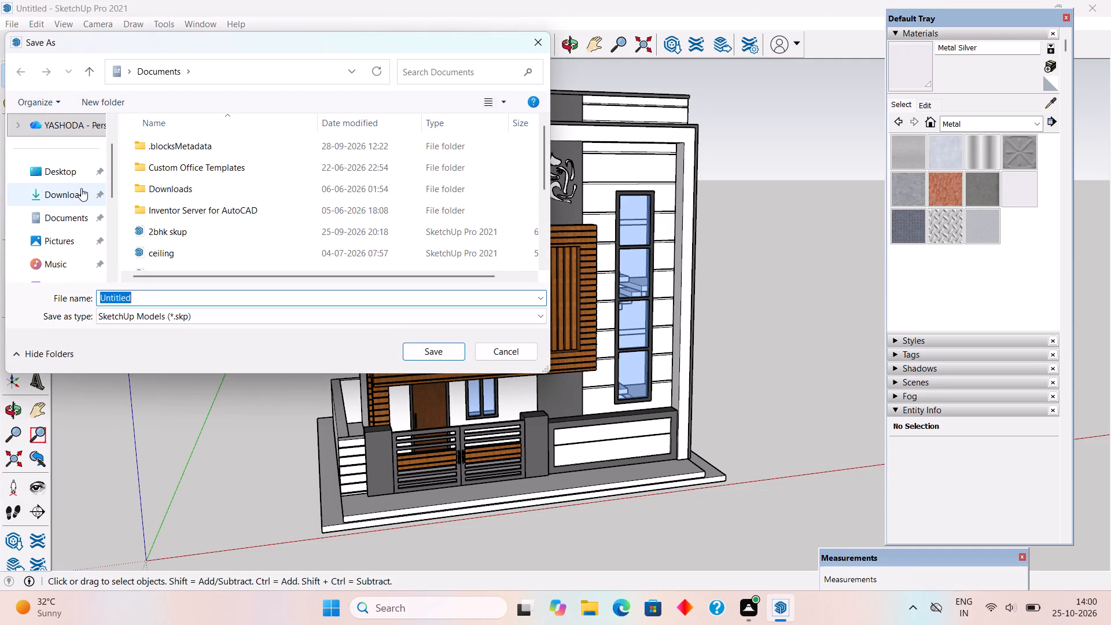
pyautogui.click(81, 188)
pyautogui.click(148, 294)
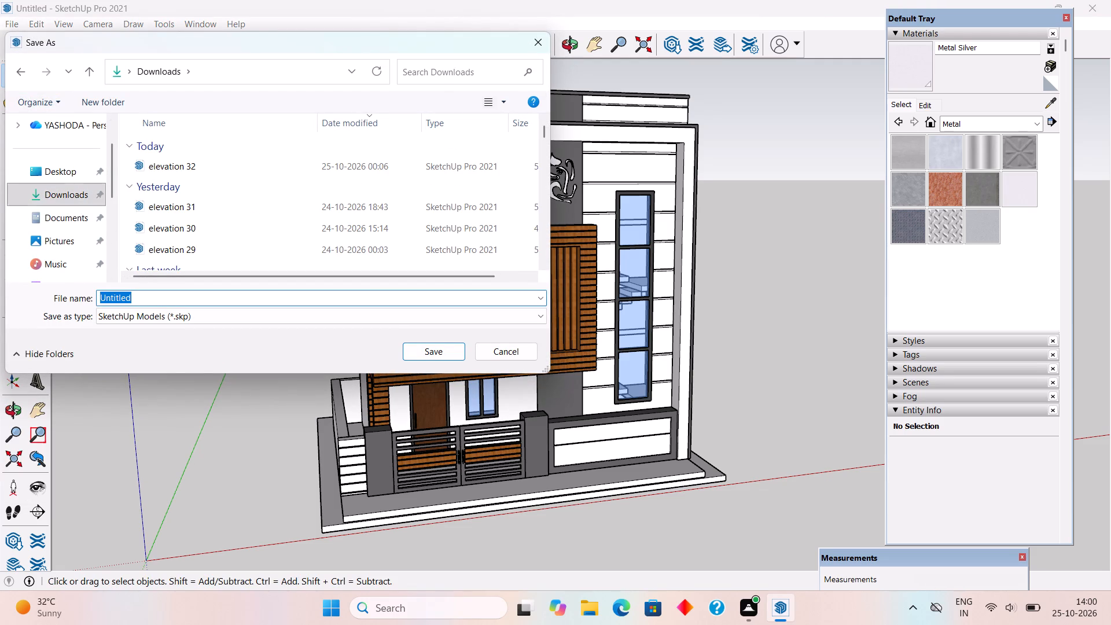
pyautogui.press('BackSpace')
pyautogui.write('elevat')
pyautogui.write('ion')
pyautogui.press('space')
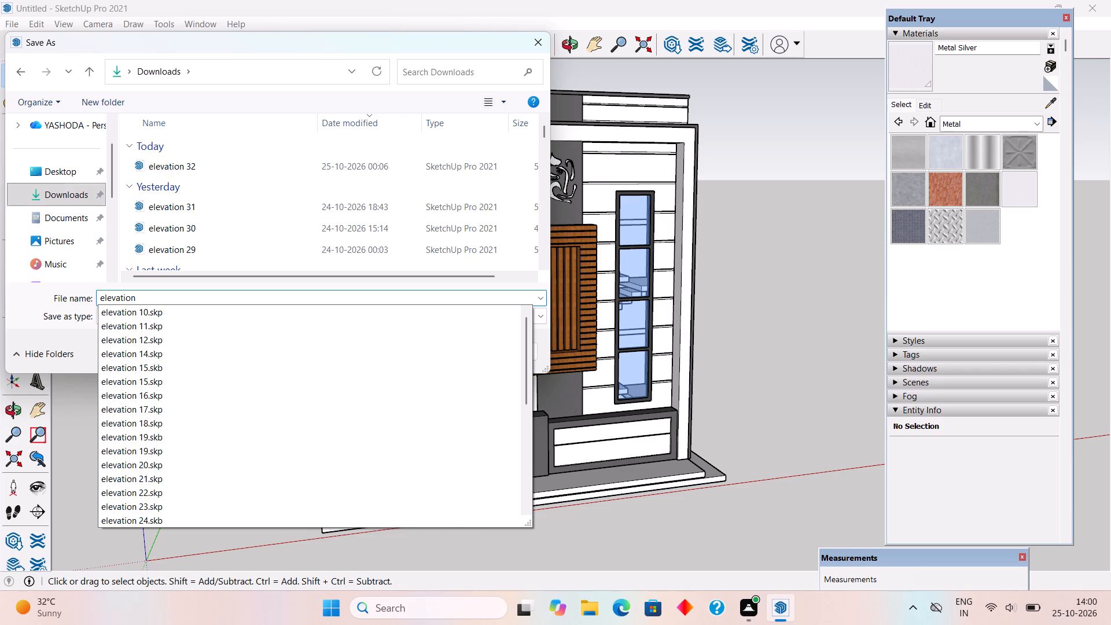
pyautogui.write('33')
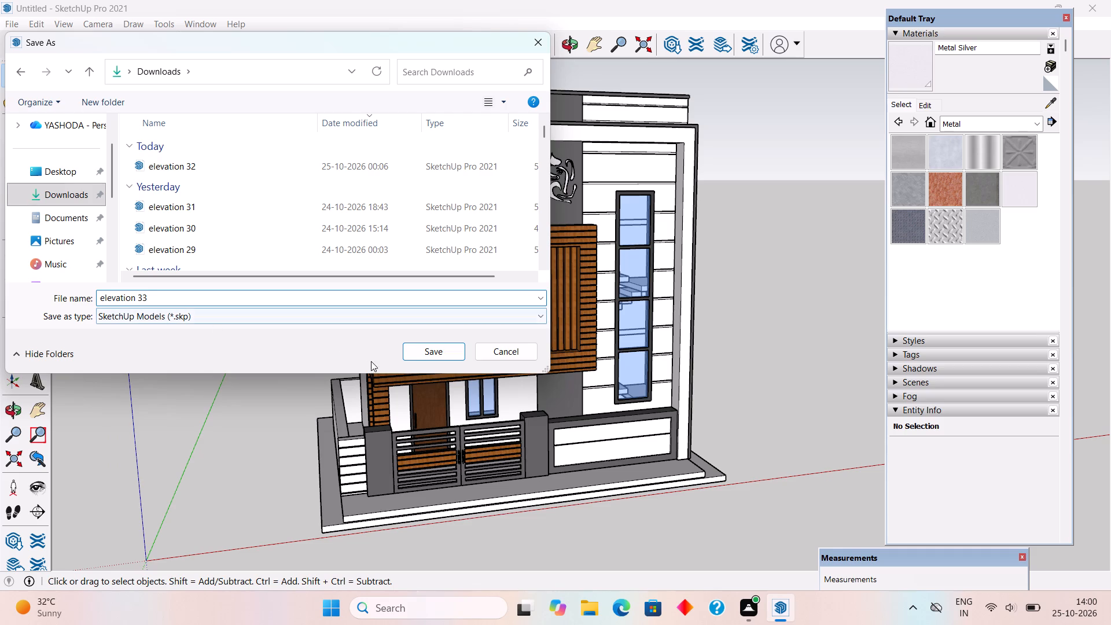
pyautogui.click(420, 351)
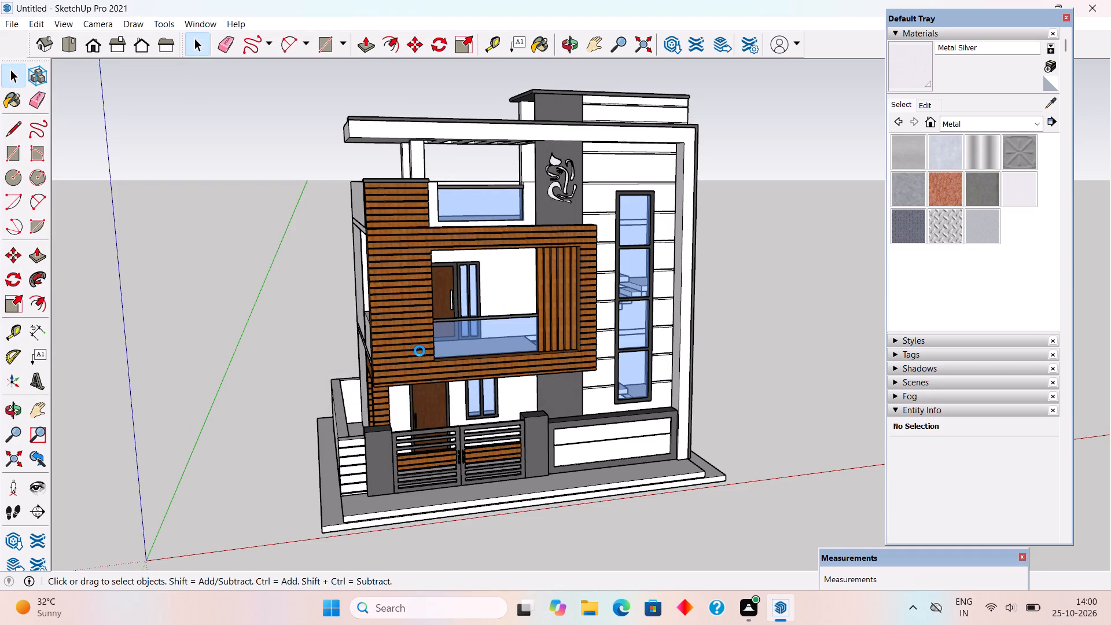